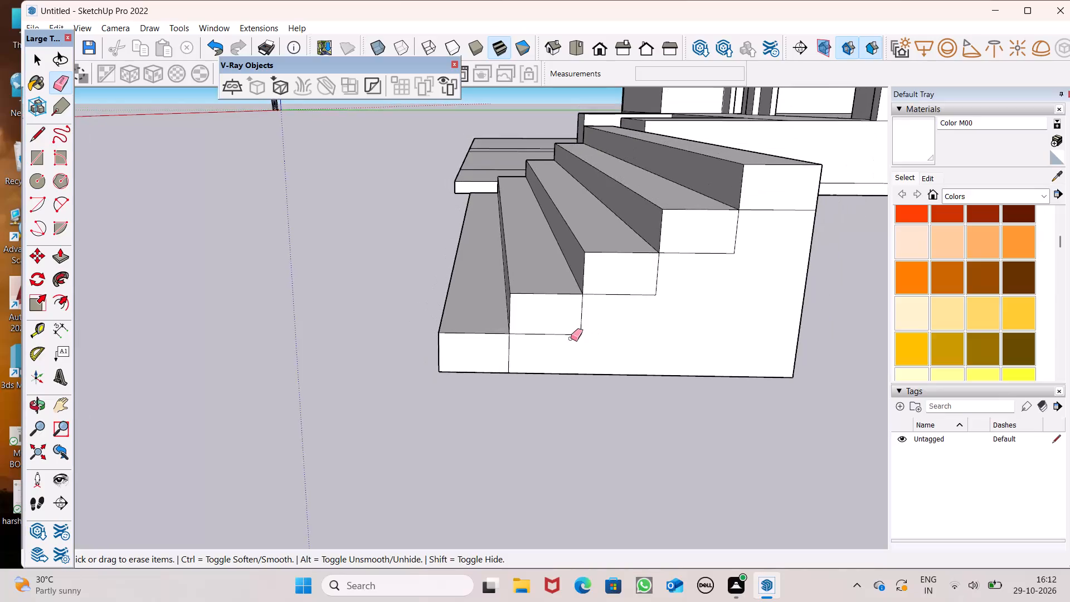
Erase the remaining step outline edges on the stair's side face so it becomes one clean stepped face.
{"action": "scroll", "coordinate": [559, 338], "scroll_direction": "up", "scroll_amount": 4}
{"action": "left_click_drag", "start_coordinate": [521, 330], "coordinate": [484, 344]}
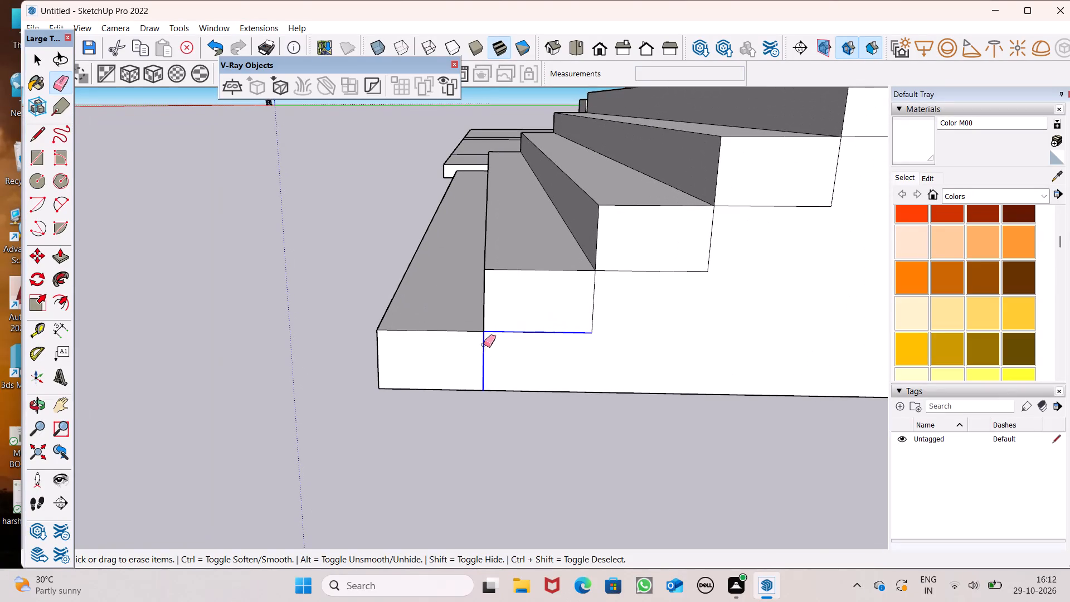
{"action": "left_click_drag", "start_coordinate": [484, 344], "coordinate": [713, 257]}
{"action": "scroll", "coordinate": [565, 329], "scroll_direction": "down", "scroll_amount": 2}
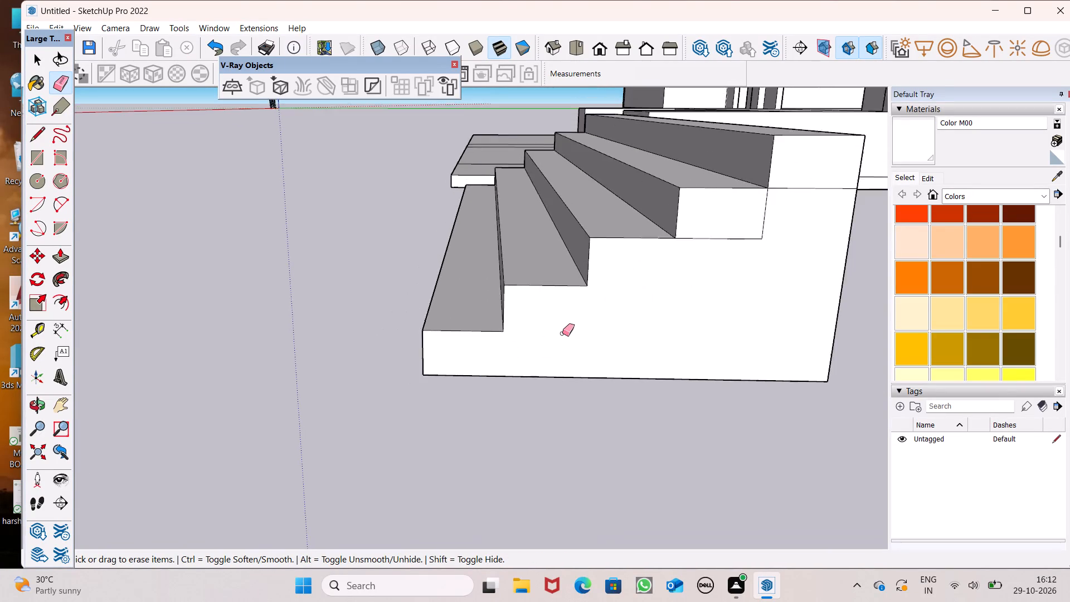
{"action": "scroll", "coordinate": [562, 333], "scroll_direction": "down", "scroll_amount": 2}
{"action": "scroll", "coordinate": [698, 269], "scroll_direction": "up", "scroll_amount": 3}
{"action": "scroll", "coordinate": [606, 318], "scroll_direction": "down", "scroll_amount": 4}
{"action": "scroll", "coordinate": [782, 210], "scroll_direction": "up", "scroll_amount": 5}
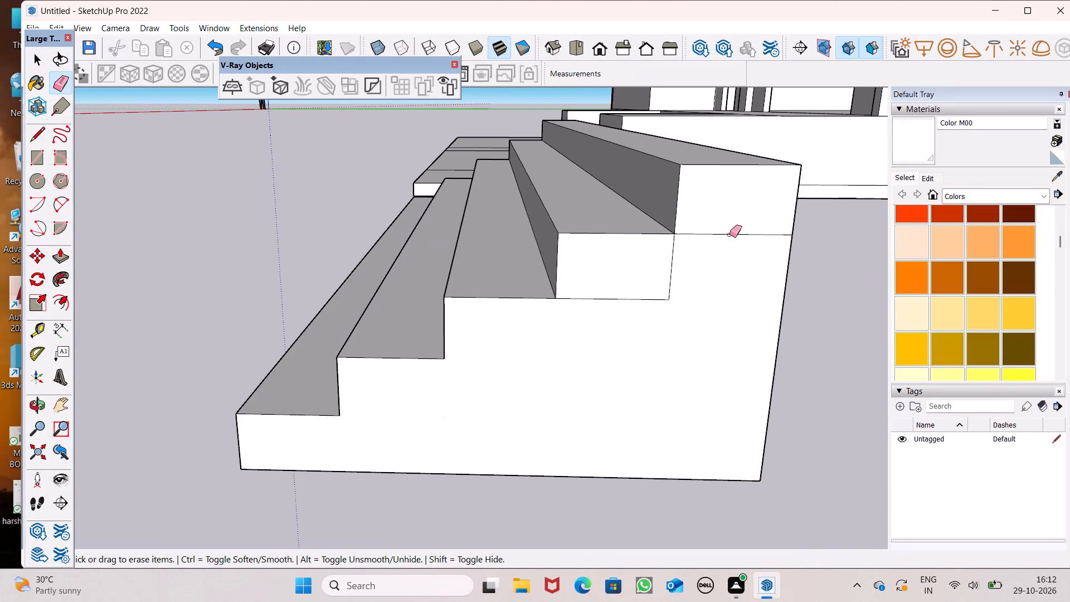
{"action": "left_click_drag", "start_coordinate": [723, 235], "coordinate": [643, 303]}
{"action": "scroll", "coordinate": [697, 278], "scroll_direction": "down", "scroll_amount": 3}
Erase the leftover lengthwise lines on the stair's back face.
{"action": "middle_click_drag", "start_coordinate": [696, 278], "coordinate": [468, 270]}
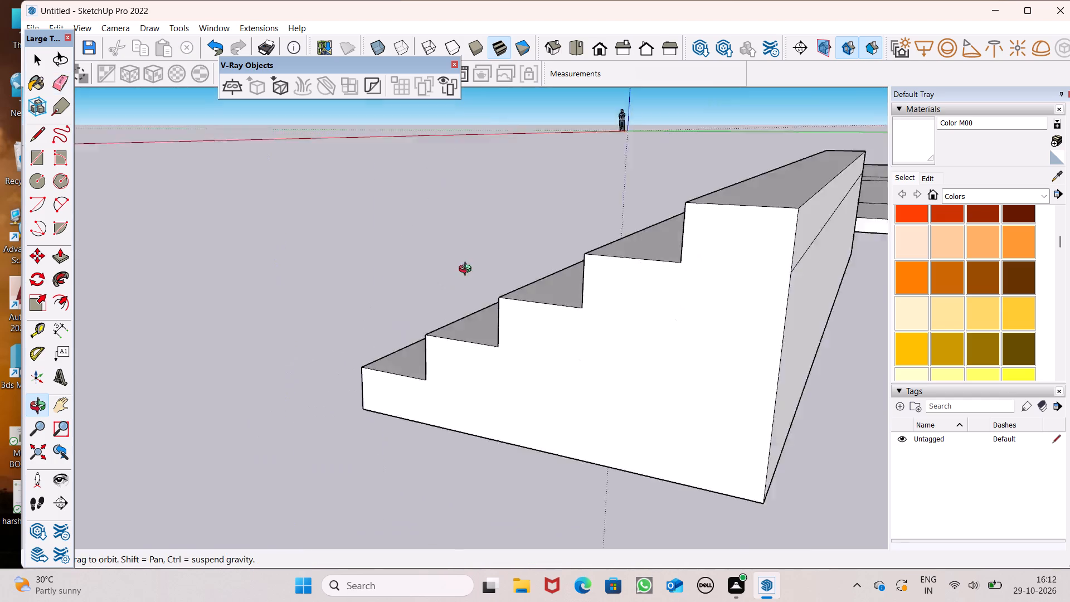
{"action": "middle_click_drag", "start_coordinate": [468, 270], "coordinate": [380, 270]}
{"action": "scroll", "coordinate": [380, 270], "scroll_direction": "up", "scroll_amount": 1}
{"action": "left_click_drag", "start_coordinate": [755, 287], "coordinate": [750, 310]}
{"action": "scroll", "coordinate": [535, 301], "scroll_direction": "down", "scroll_amount": 2}
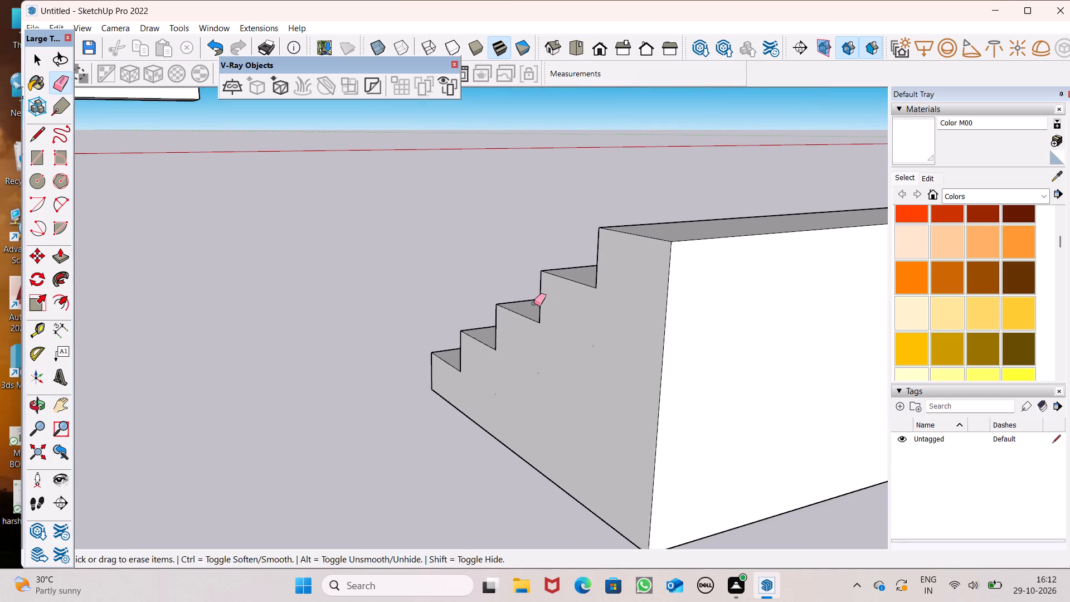
Erase all the step outline edges on the stair's opposite side face, from the bottom step up to the top step.
{"action": "scroll", "coordinate": [517, 304], "scroll_direction": "down", "scroll_amount": 3}
{"action": "middle_click_drag", "start_coordinate": [507, 312], "coordinate": [944, 275]}
{"action": "scroll", "coordinate": [773, 274], "scroll_direction": "up", "scroll_amount": 1}
{"action": "middle_click_drag", "start_coordinate": [781, 280], "coordinate": [864, 293]}
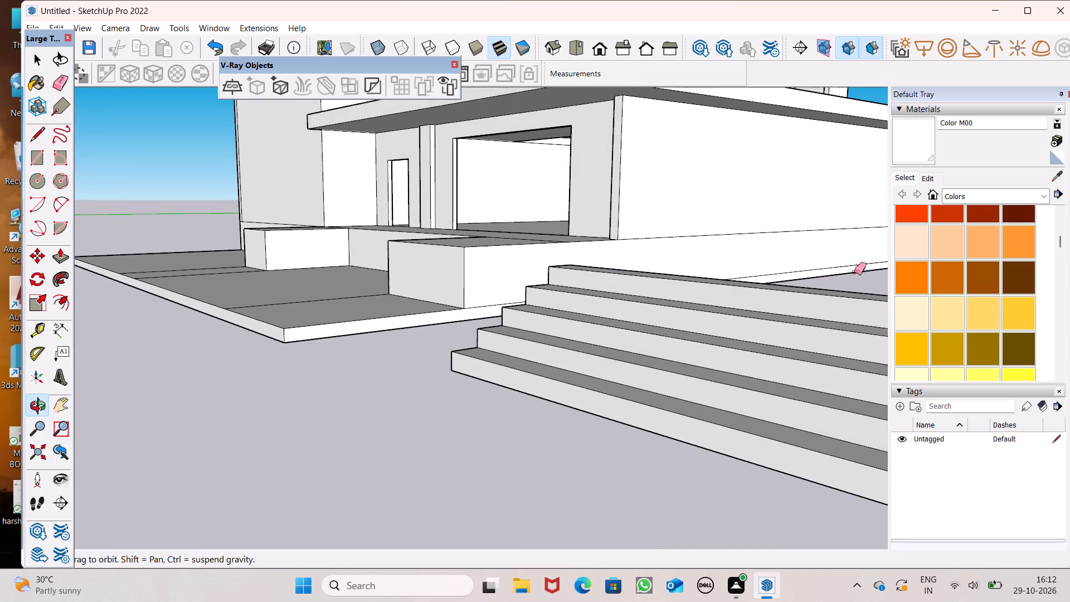
{"action": "scroll", "coordinate": [450, 376], "scroll_direction": "down", "scroll_amount": 5}
{"action": "scroll", "coordinate": [396, 373], "scroll_direction": "down", "scroll_amount": 2}
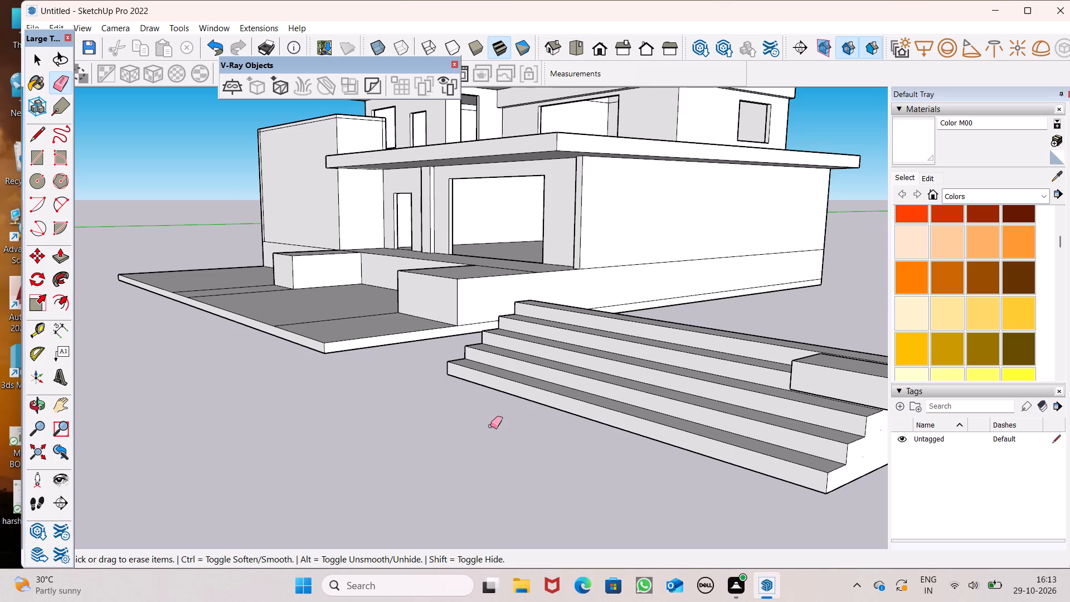
{"action": "scroll", "coordinate": [383, 376], "scroll_direction": "down", "scroll_amount": 3}
{"action": "middle_click_drag", "start_coordinate": [402, 392], "coordinate": [859, 419]}
{"action": "scroll", "coordinate": [860, 302], "scroll_direction": "up", "scroll_amount": 7}
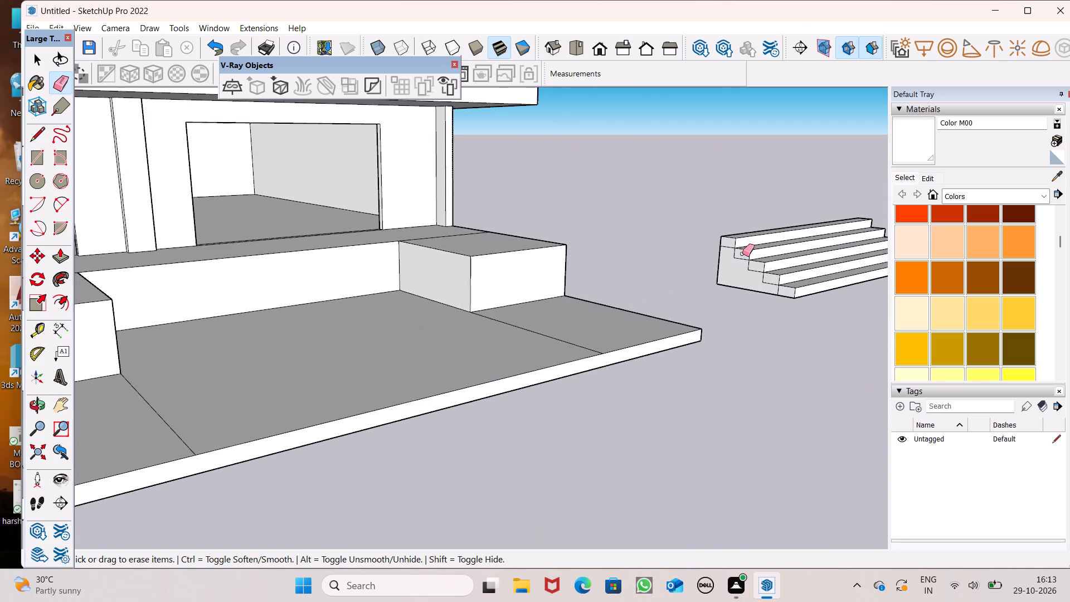
{"action": "scroll", "coordinate": [703, 245], "scroll_direction": "up", "scroll_amount": 7}
{"action": "scroll", "coordinate": [668, 246], "scroll_direction": "down", "scroll_amount": 2}
{"action": "scroll", "coordinate": [877, 334], "scroll_direction": "up", "scroll_amount": 4}
{"action": "scroll", "coordinate": [830, 321], "scroll_direction": "up", "scroll_amount": 3}
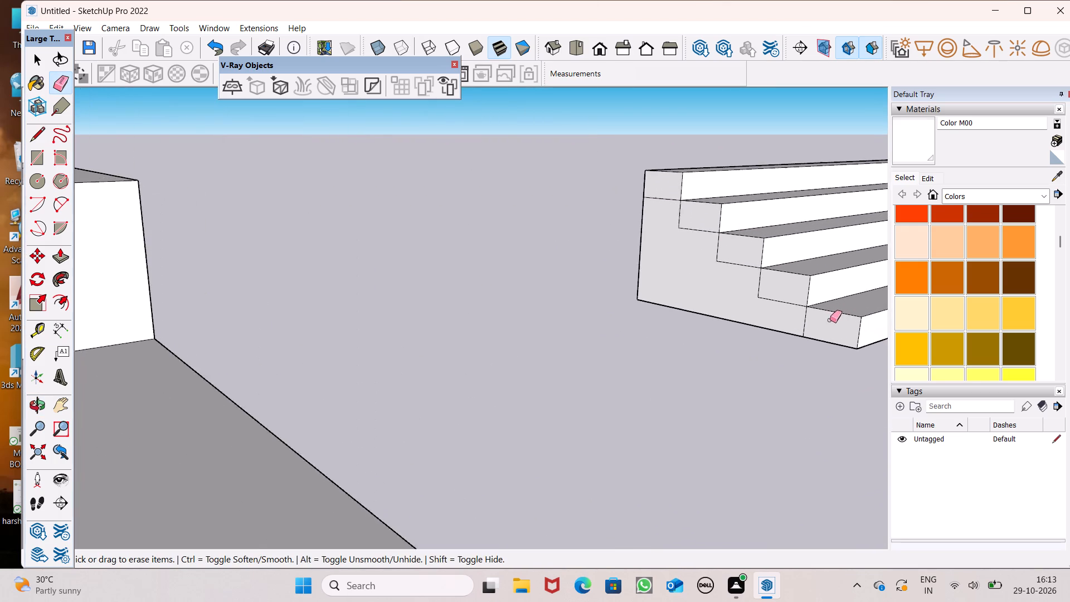
{"action": "scroll", "coordinate": [830, 320], "scroll_direction": "up", "scroll_amount": 7}
{"action": "left_click_drag", "start_coordinate": [800, 322], "coordinate": [769, 320]}
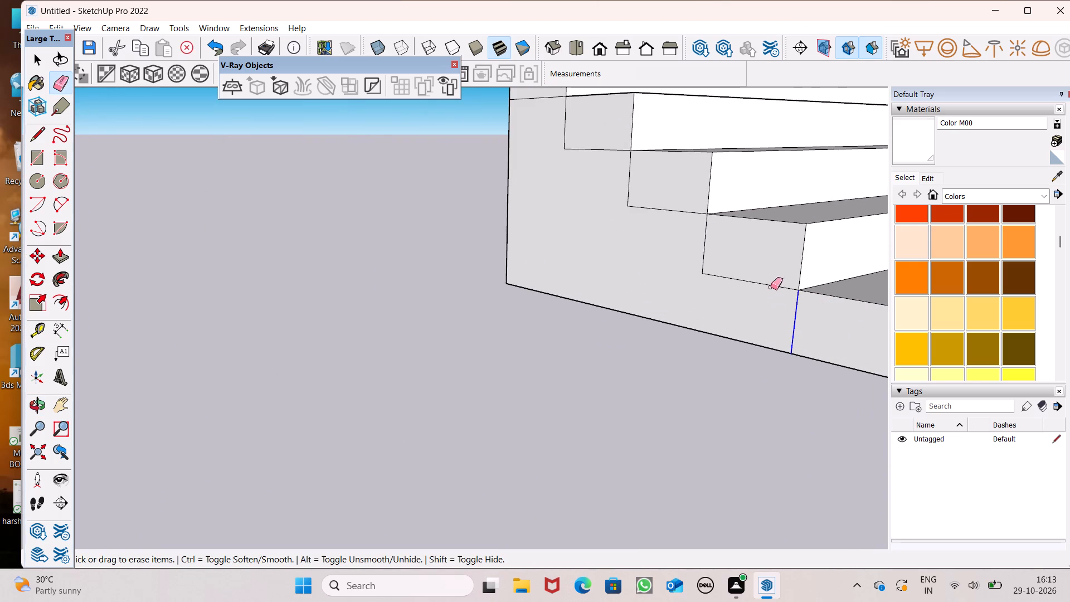
{"action": "left_click_drag", "start_coordinate": [770, 282], "coordinate": [763, 273]}
{"action": "left_click_drag", "start_coordinate": [724, 273], "coordinate": [677, 203]}
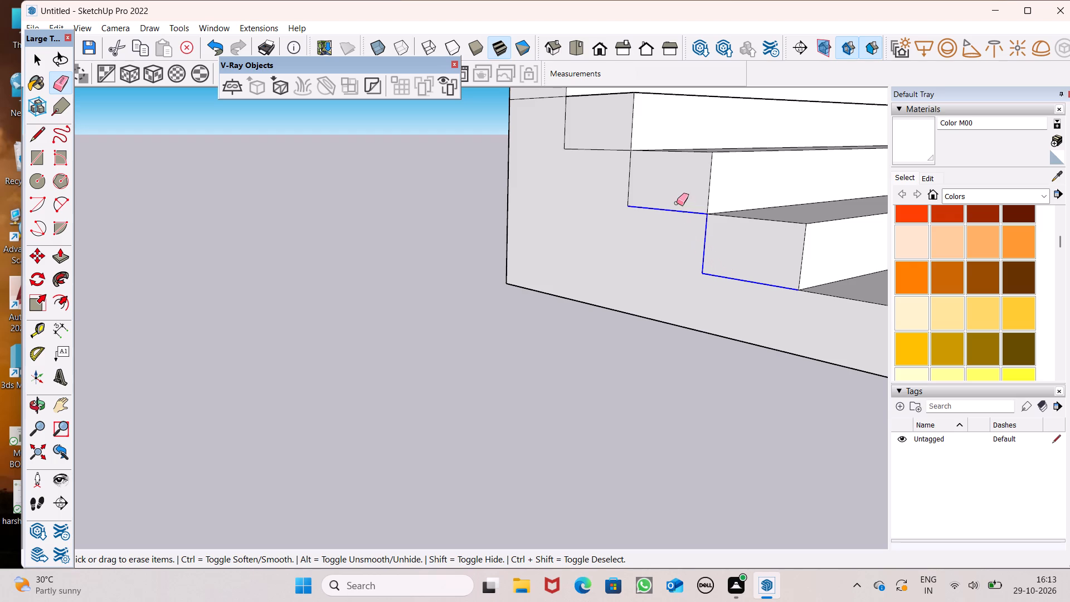
{"action": "left_click_drag", "start_coordinate": [677, 203], "coordinate": [549, 128]}
{"action": "left_click_drag", "start_coordinate": [549, 128], "coordinate": [587, 151]}
{"action": "scroll", "coordinate": [566, 266], "scroll_direction": "down", "scroll_amount": 5}
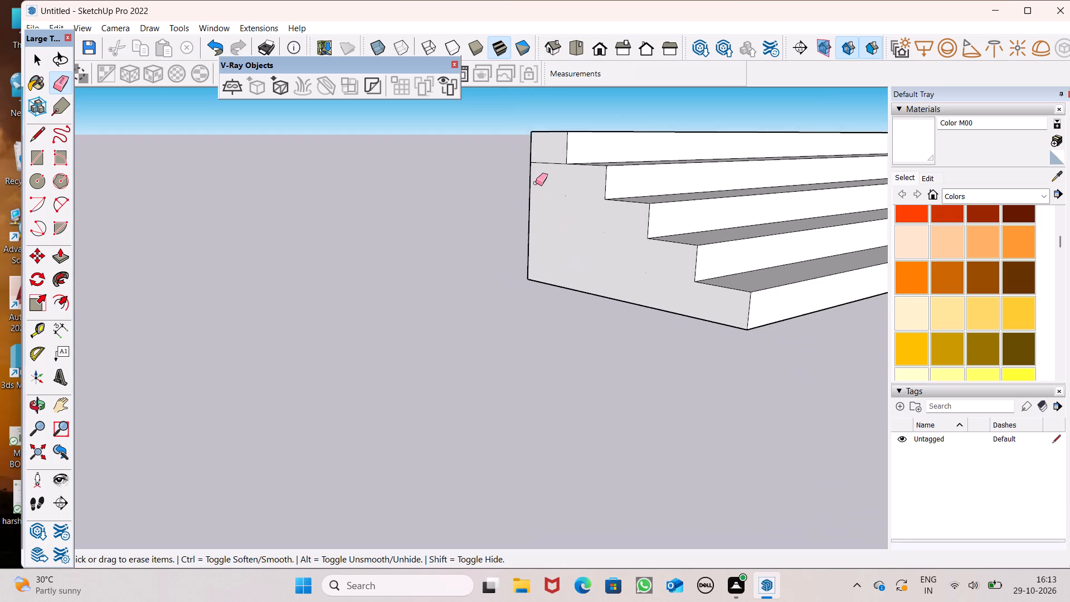
{"action": "scroll", "coordinate": [534, 173], "scroll_direction": "up", "scroll_amount": 4}
{"action": "left_click_drag", "start_coordinate": [555, 157], "coordinate": [561, 176]}
{"action": "scroll", "coordinate": [561, 196], "scroll_direction": "down", "scroll_amount": 5}
Select all the connected geometry of the five-step stair and make it a group.
{"action": "middle_click_drag", "start_coordinate": [559, 247], "coordinate": [931, 280]}
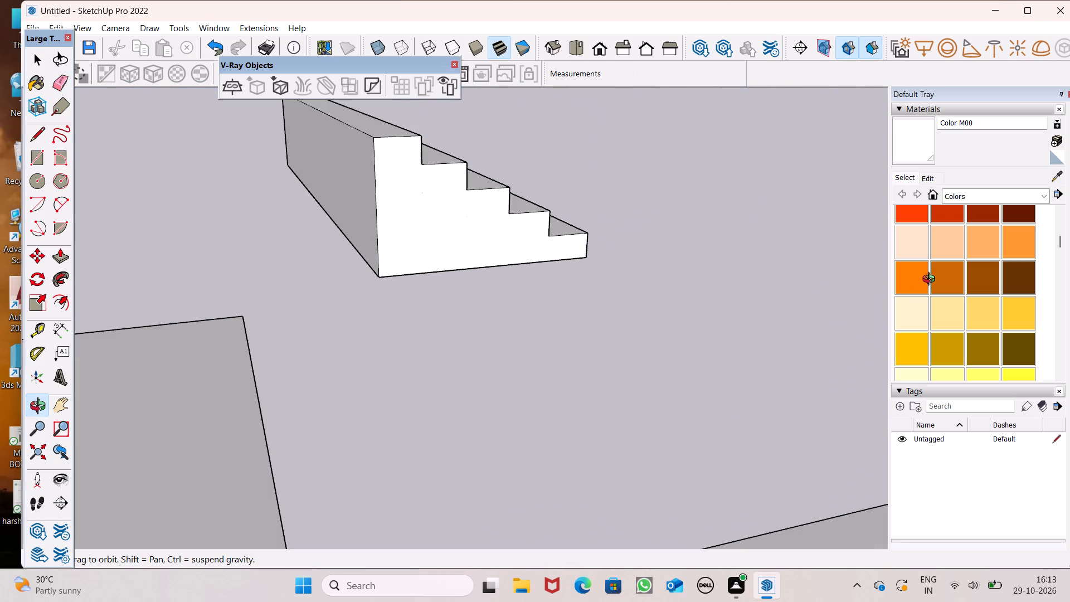
{"action": "middle_click_drag", "start_coordinate": [931, 280], "coordinate": [534, 307]}
{"action": "scroll", "coordinate": [458, 235], "scroll_direction": "down", "scroll_amount": 6}
{"action": "middle_click_drag", "start_coordinate": [544, 300], "coordinate": [490, 308]}
{"action": "key", "text": "space"}
{"action": "scroll", "coordinate": [437, 242], "scroll_direction": "down", "scroll_amount": 5}
{"action": "middle_click_drag", "start_coordinate": [555, 319], "coordinate": [471, 322]}
{"action": "scroll", "coordinate": [468, 317], "scroll_direction": "up", "scroll_amount": 1}
{"action": "scroll", "coordinate": [318, 215], "scroll_direction": "down", "scroll_amount": 7}
{"action": "scroll", "coordinate": [590, 250], "scroll_direction": "down", "scroll_amount": 4}
{"action": "middle_click_drag", "start_coordinate": [616, 282], "coordinate": [568, 299]}
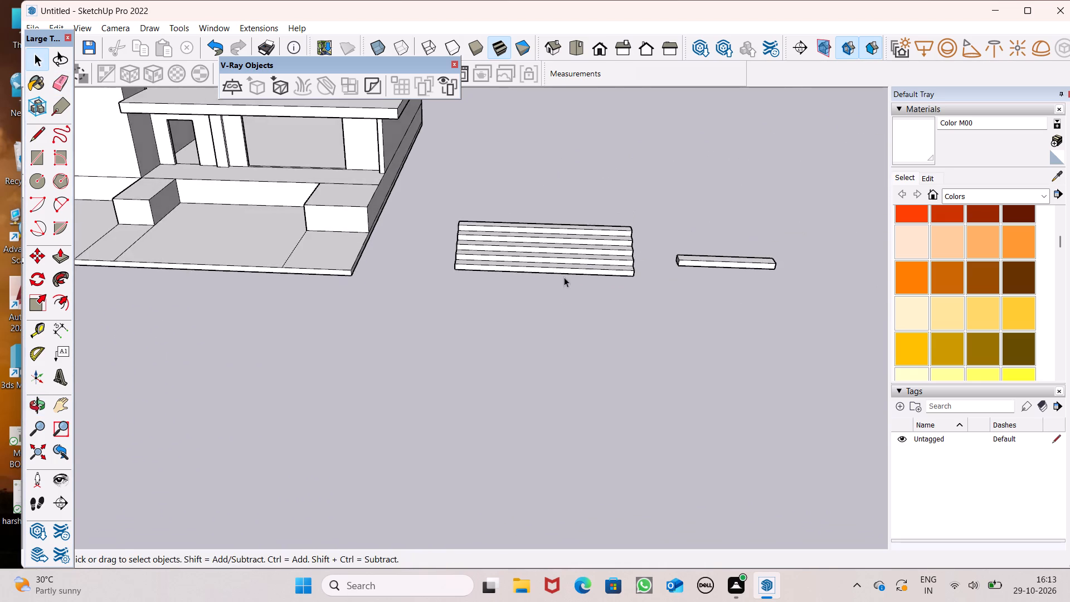
{"action": "scroll", "coordinate": [555, 244], "scroll_direction": "up", "scroll_amount": 5}
{"action": "scroll", "coordinate": [527, 282], "scroll_direction": "up", "scroll_amount": 4}
{"action": "triple_click", "coordinate": [528, 270]}
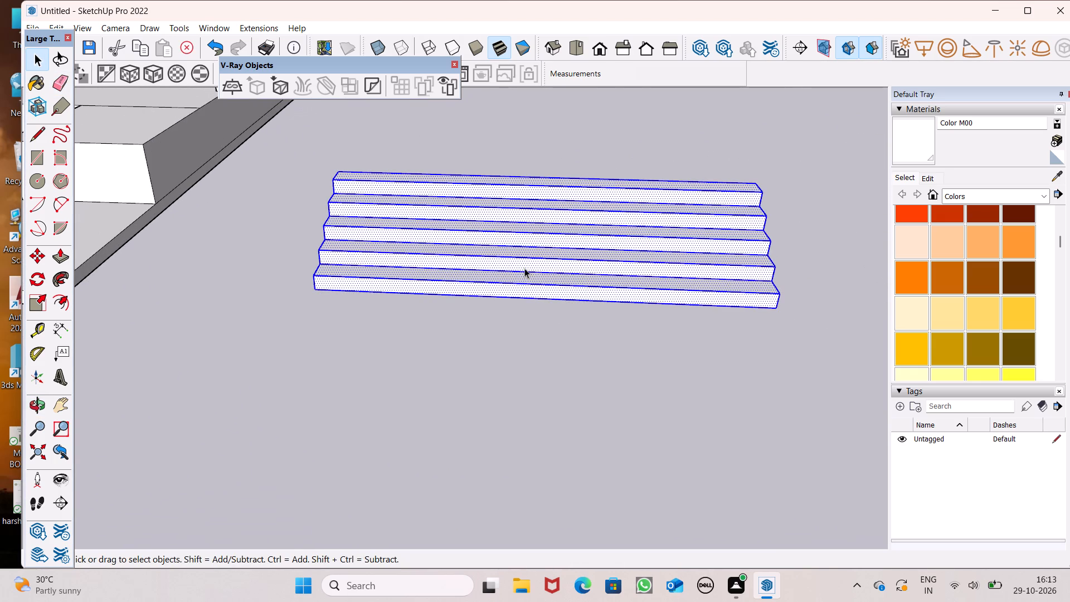
{"action": "left_click", "coordinate": [524, 268]}
{"action": "right_click", "coordinate": [521, 264]}
{"action": "left_click", "coordinate": [570, 381]}
Move the stair group by its lower front corner about 44' 6" onto the entrance platform, against the nearer porch end block.
{"action": "scroll", "coordinate": [624, 275], "scroll_direction": "down", "scroll_amount": 4}
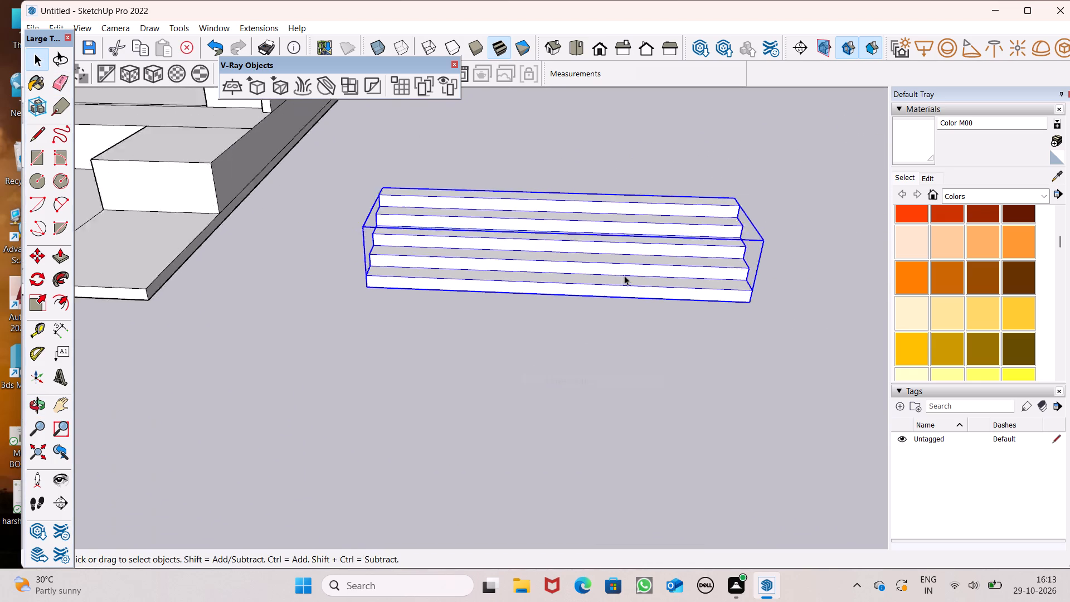
{"action": "scroll", "coordinate": [624, 275], "scroll_direction": "down", "scroll_amount": 3}
{"action": "scroll", "coordinate": [682, 222], "scroll_direction": "down", "scroll_amount": 6}
{"action": "middle_click_drag", "start_coordinate": [701, 268], "coordinate": [606, 297]}
{"action": "scroll", "coordinate": [635, 317], "scroll_direction": "up", "scroll_amount": 6}
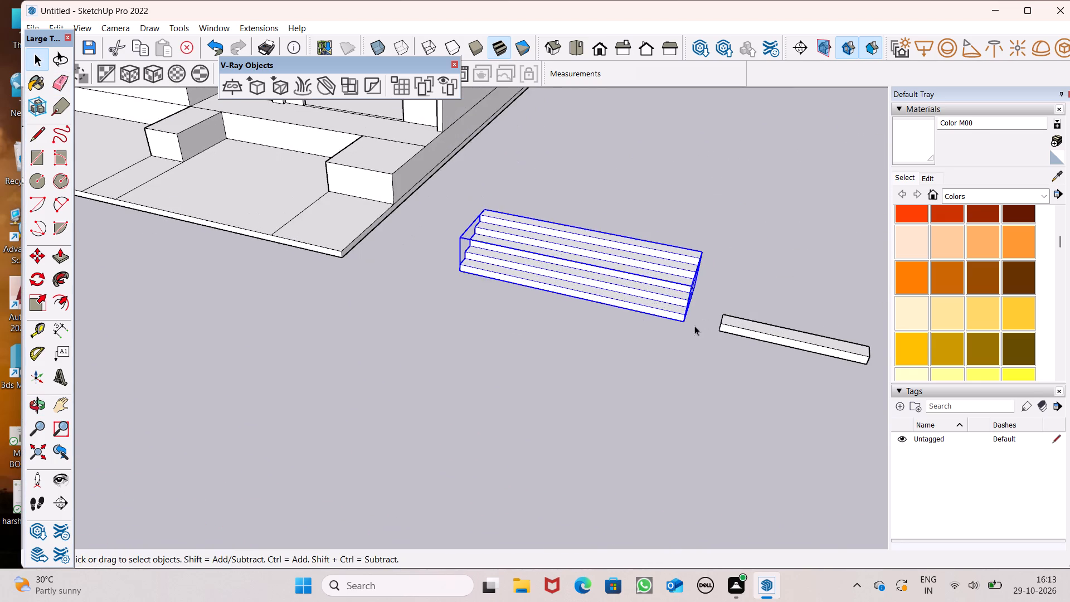
{"action": "middle_click_drag", "start_coordinate": [694, 326], "coordinate": [724, 301]}
{"action": "key", "text": "m"}
{"action": "key", "text": "Return"}
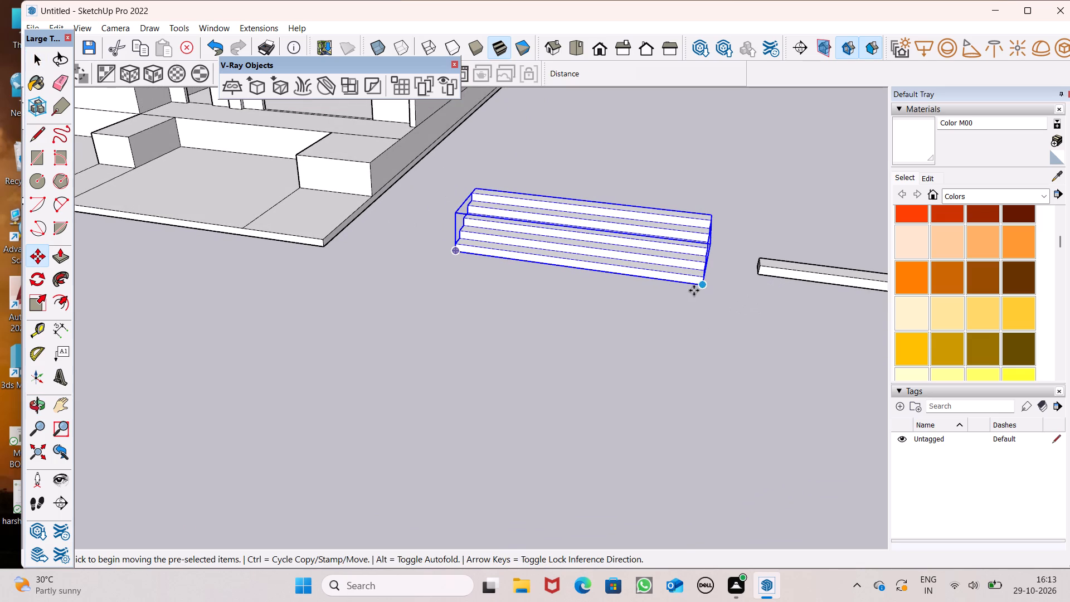
{"action": "left_click_drag", "start_coordinate": [705, 286], "coordinate": [254, 188]}
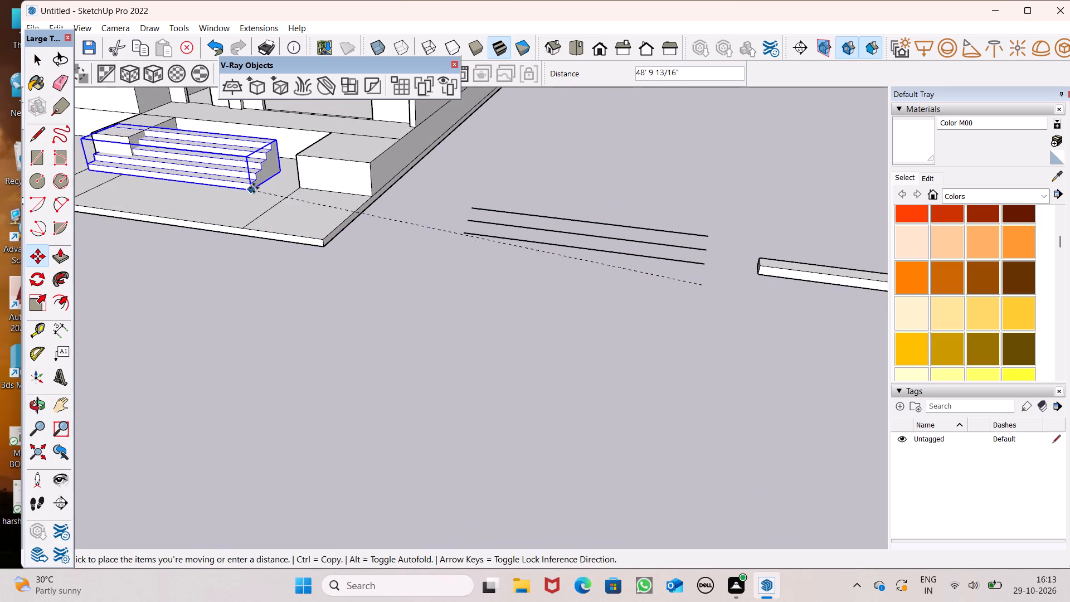
{"action": "left_click_drag", "start_coordinate": [254, 188], "coordinate": [296, 174]}
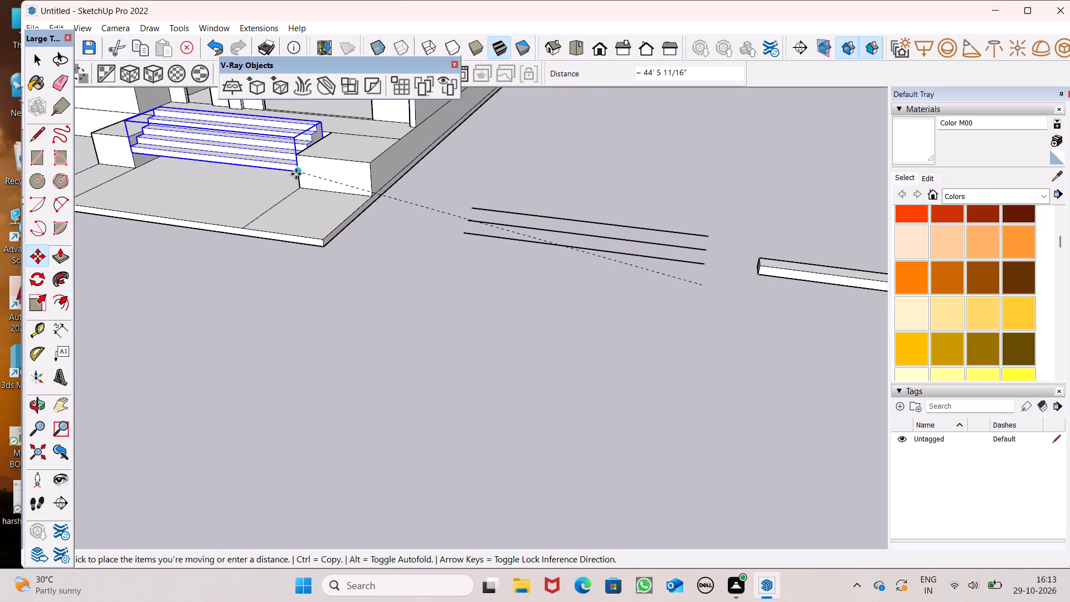
{"action": "left_click_drag", "start_coordinate": [296, 174], "coordinate": [296, 173]}
Move the stair group about 3' by its top back corner to the corner where the porch floor meets the end block.
{"action": "middle_click_drag", "start_coordinate": [269, 219], "coordinate": [362, 310]}
{"action": "scroll", "coordinate": [279, 178], "scroll_direction": "up", "scroll_amount": 9}
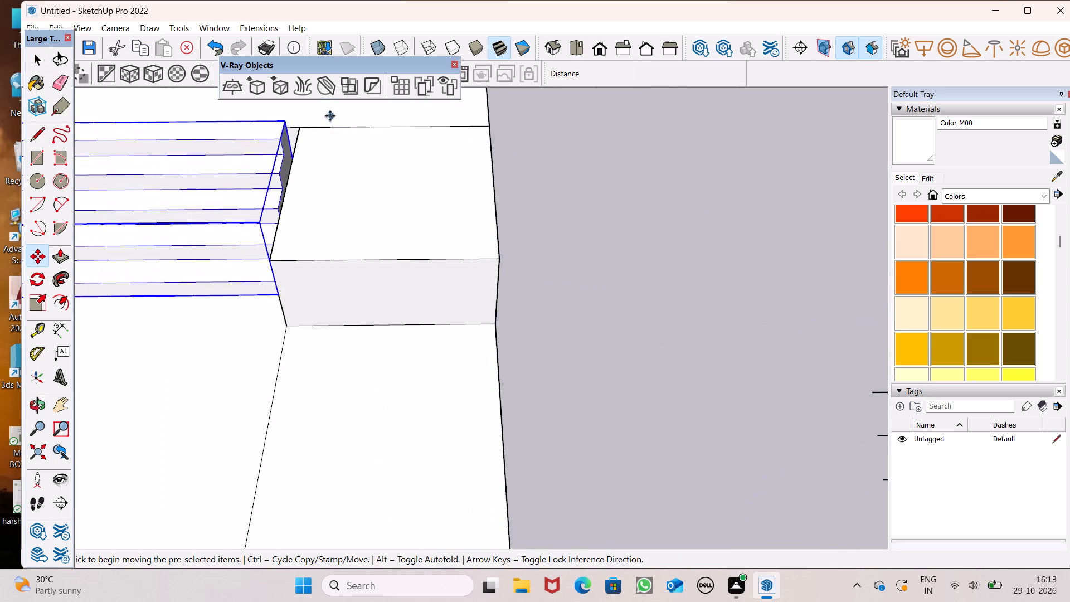
{"action": "scroll", "coordinate": [305, 129], "scroll_direction": "up", "scroll_amount": 1}
{"action": "scroll", "coordinate": [348, 332], "scroll_direction": "down", "scroll_amount": 6}
{"action": "scroll", "coordinate": [243, 188], "scroll_direction": "up", "scroll_amount": 5}
{"action": "middle_click_drag", "start_coordinate": [420, 227], "coordinate": [309, 244]}
{"action": "scroll", "coordinate": [309, 252], "scroll_direction": "up", "scroll_amount": 1}
{"action": "scroll", "coordinate": [317, 240], "scroll_direction": "down", "scroll_amount": 7}
{"action": "scroll", "coordinate": [254, 72], "scroll_direction": "up", "scroll_amount": 4}
{"action": "scroll", "coordinate": [298, 155], "scroll_direction": "up", "scroll_amount": 6}
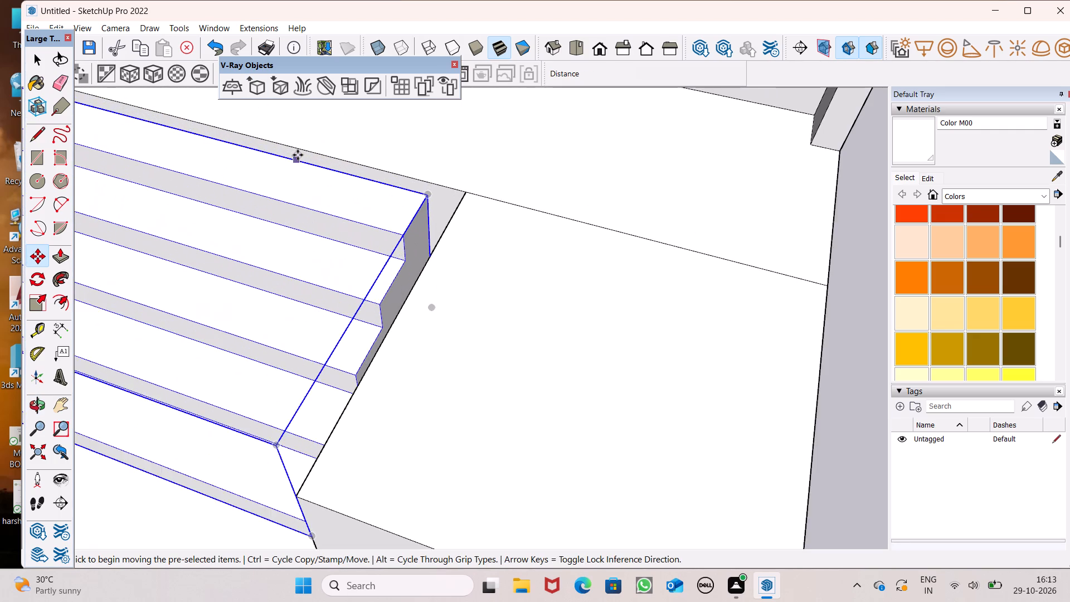
{"action": "scroll", "coordinate": [451, 196], "scroll_direction": "up", "scroll_amount": 5}
{"action": "left_click_drag", "start_coordinate": [441, 204], "coordinate": [507, 196]}
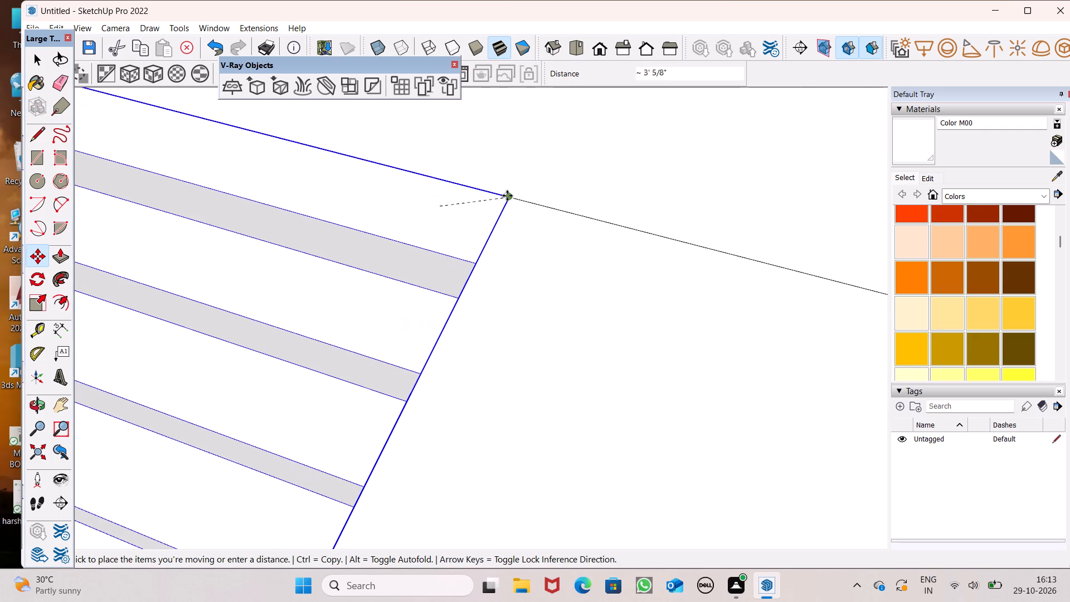
{"action": "left_click_drag", "start_coordinate": [507, 196], "coordinate": [507, 193]}
{"action": "scroll", "coordinate": [526, 183], "scroll_direction": "down", "scroll_amount": 19}
{"action": "middle_click_drag", "start_coordinate": [441, 192], "coordinate": [489, 177]}
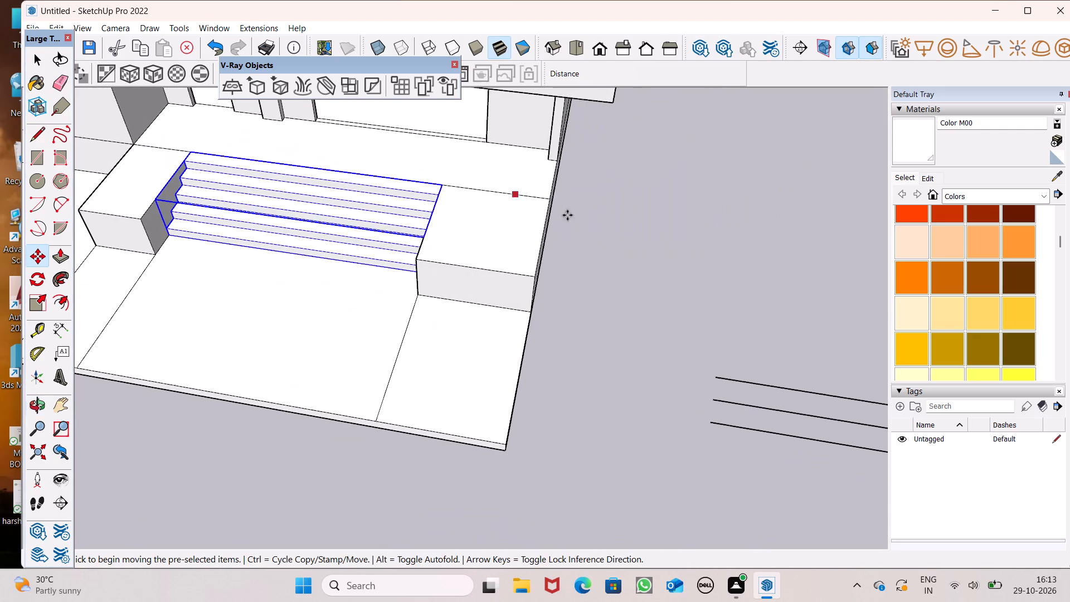
{"action": "key", "text": "space"}
{"action": "left_click", "coordinate": [660, 279]}
Delete the three stray lines left where the stair stood beside the house.
{"action": "scroll", "coordinate": [486, 228], "scroll_direction": "down", "scroll_amount": 7}
{"action": "middle_click_drag", "start_coordinate": [526, 288], "coordinate": [549, 222]}
{"action": "left_click_drag", "start_coordinate": [545, 233], "coordinate": [625, 353]}
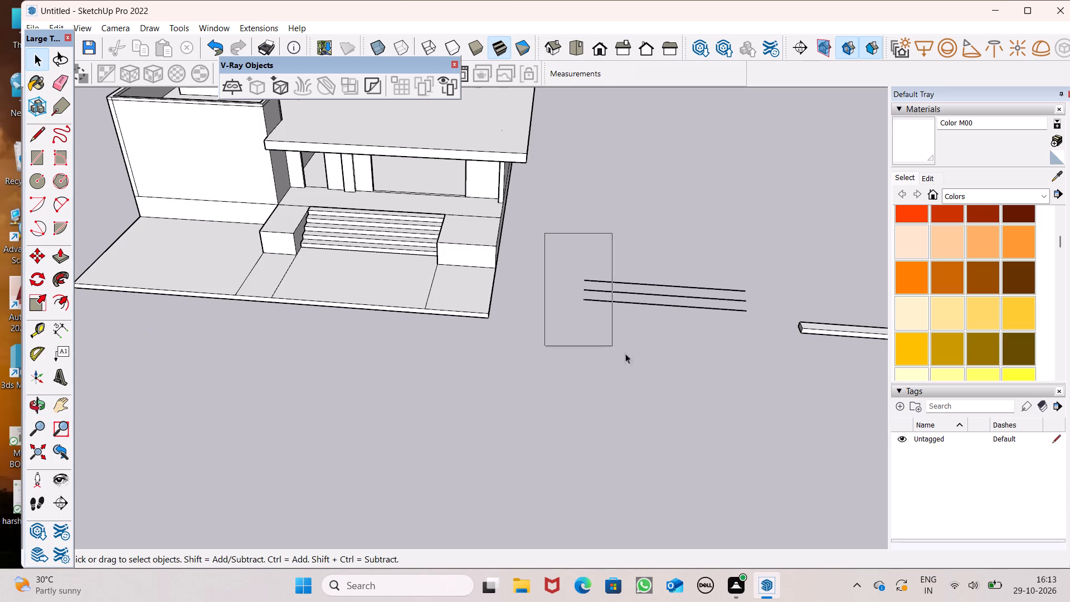
{"action": "left_click_drag", "start_coordinate": [625, 353], "coordinate": [775, 384]}
{"action": "key", "text": "Delete"}
Examine the fitted stair and the house entrance from the front and from above.
{"action": "scroll", "coordinate": [614, 313], "scroll_direction": "down", "scroll_amount": 1}
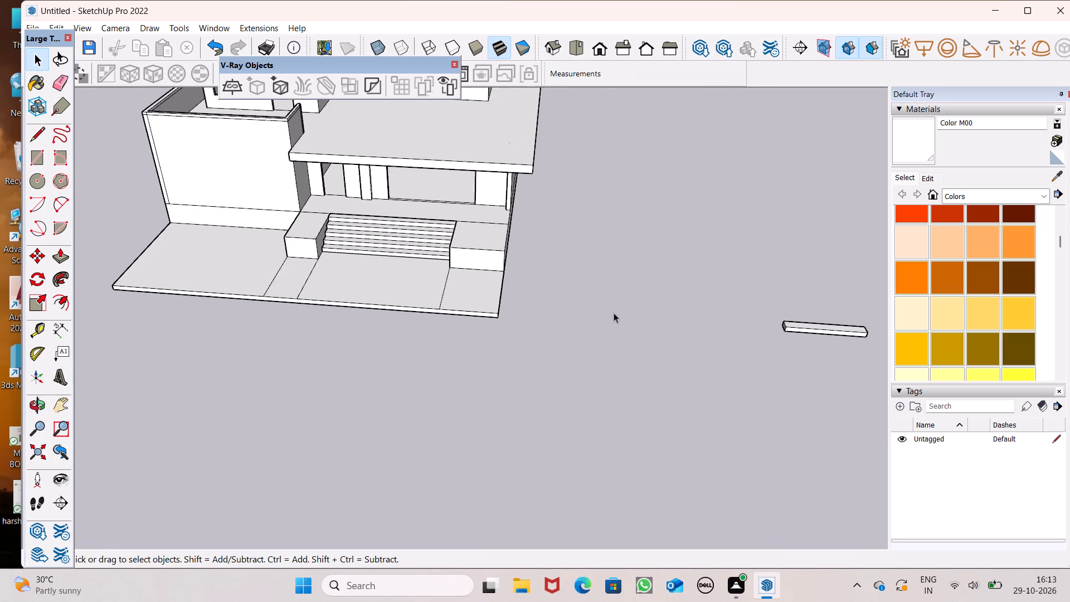
{"action": "scroll", "coordinate": [614, 313], "scroll_direction": "down", "scroll_amount": 2}
{"action": "middle_click_drag", "start_coordinate": [542, 347], "coordinate": [653, 280]}
{"action": "scroll", "coordinate": [458, 294], "scroll_direction": "up", "scroll_amount": 2}
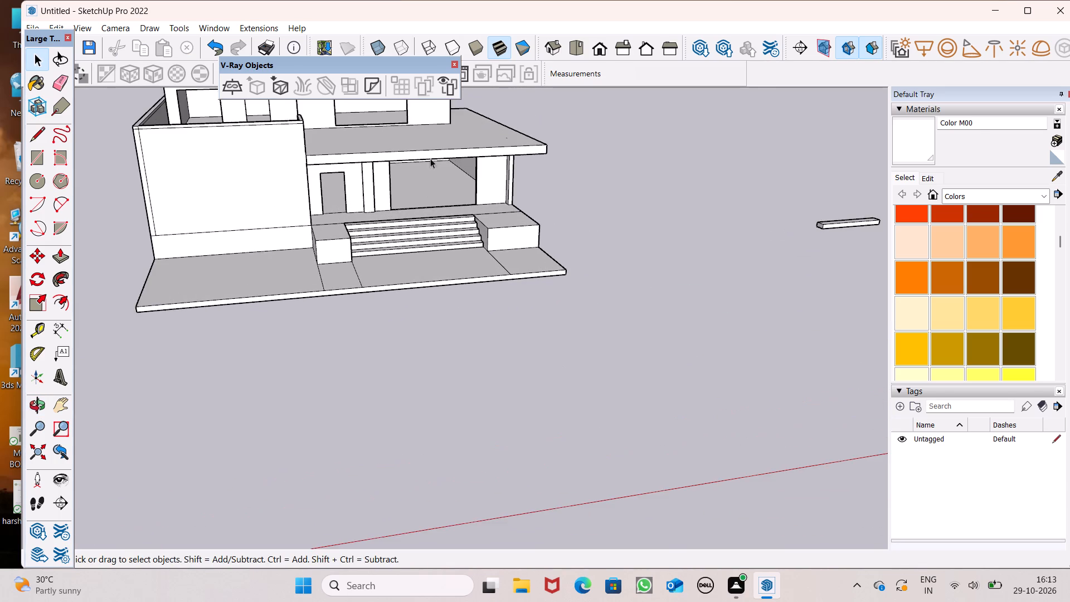
{"action": "scroll", "coordinate": [682, 235], "scroll_direction": "down", "scroll_amount": 1}
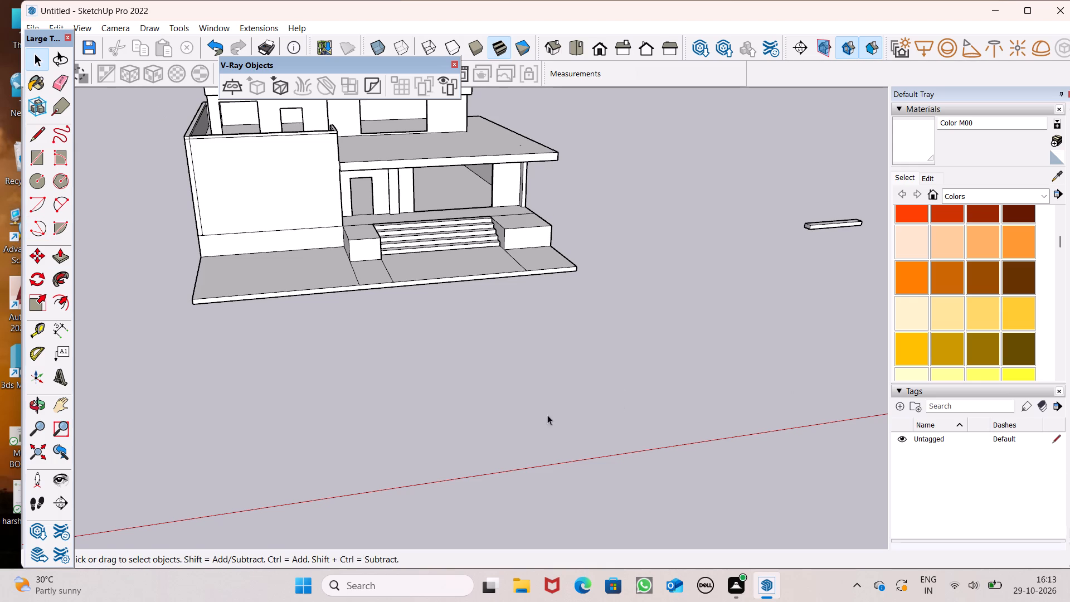
{"action": "scroll", "coordinate": [364, 234], "scroll_direction": "down", "scroll_amount": 5}
{"action": "middle_click_drag", "start_coordinate": [411, 231], "coordinate": [316, 415]}
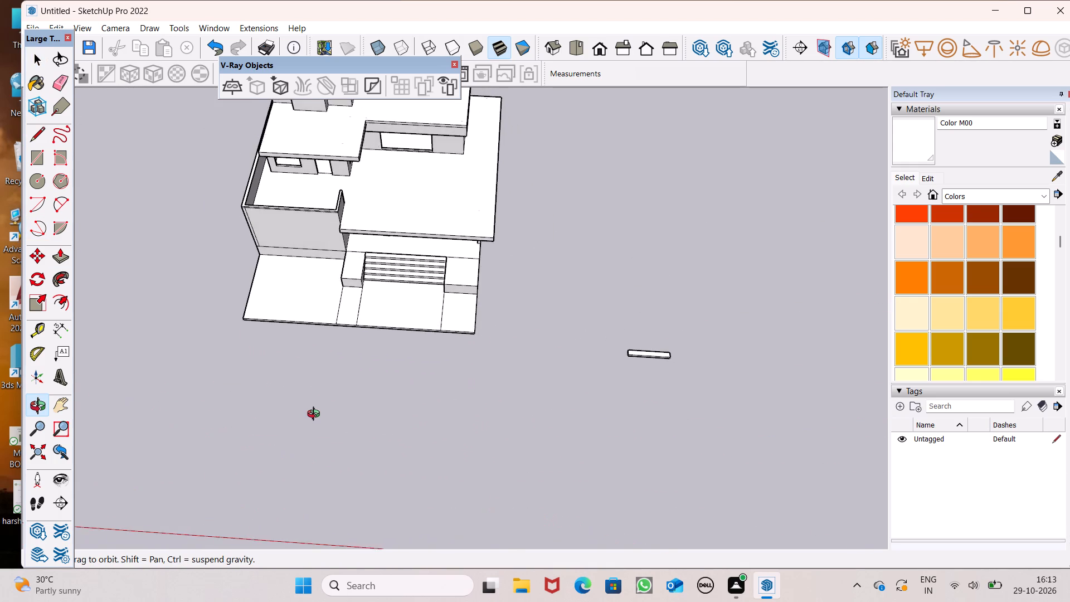
{"action": "middle_click_drag", "start_coordinate": [316, 415], "coordinate": [316, 403]}
Erase the three dividing lines running across the platform slab in front of the porch end blocks.
{"action": "scroll", "coordinate": [305, 362], "scroll_direction": "up", "scroll_amount": 4}
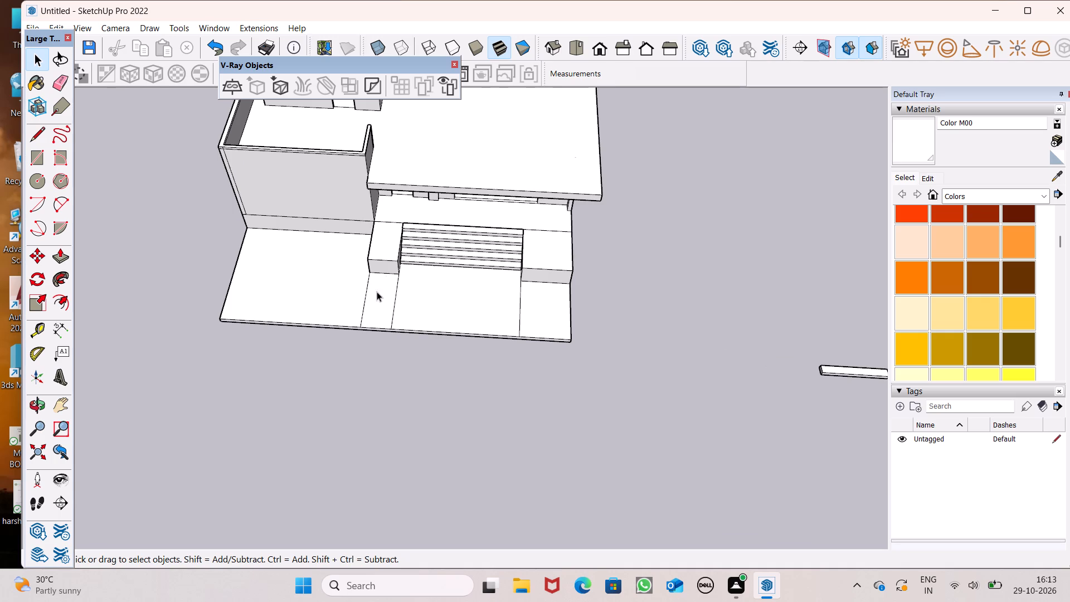
{"action": "scroll", "coordinate": [389, 291], "scroll_direction": "up", "scroll_amount": 6}
{"action": "middle_click_drag", "start_coordinate": [512, 321], "coordinate": [376, 178]}
{"action": "scroll", "coordinate": [500, 314], "scroll_direction": "up", "scroll_amount": 1}
{"action": "scroll", "coordinate": [349, 276], "scroll_direction": "up", "scroll_amount": 1}
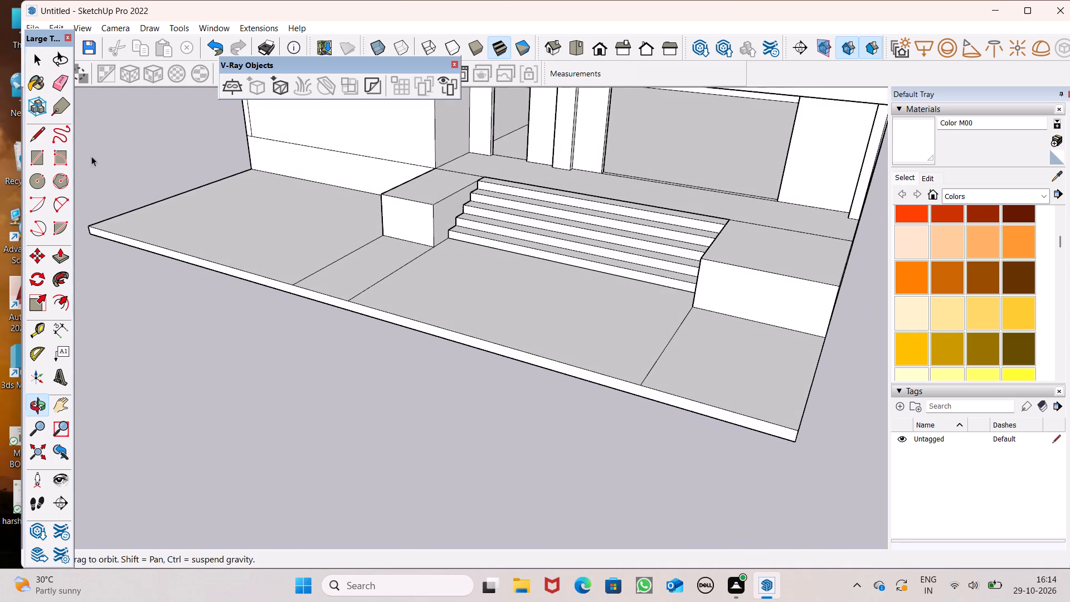
{"action": "left_click", "coordinate": [55, 76]}
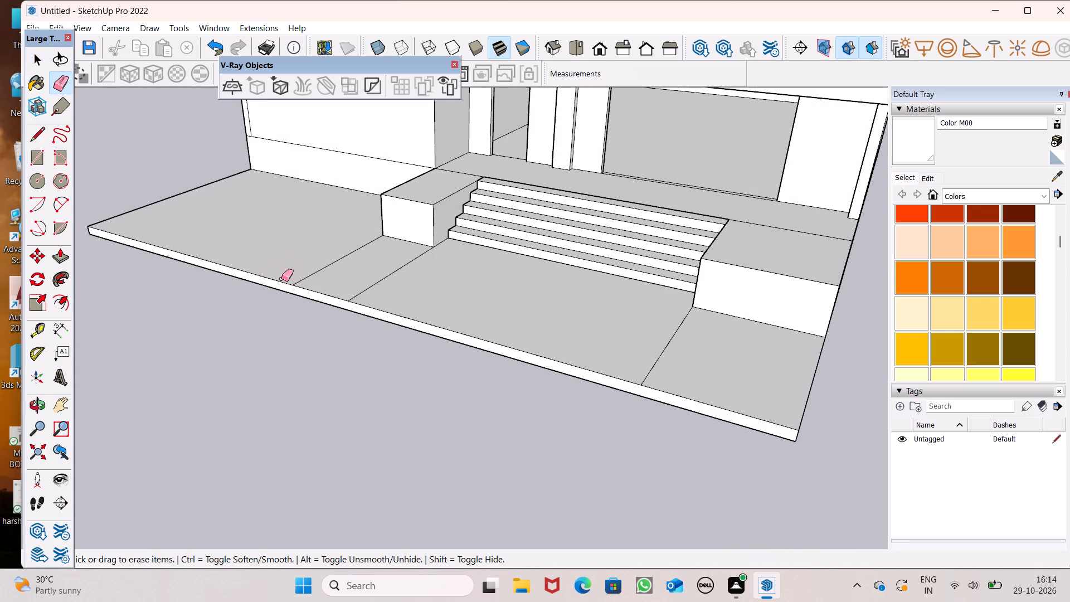
{"action": "left_click_drag", "start_coordinate": [314, 253], "coordinate": [416, 296]}
{"action": "left_click_drag", "start_coordinate": [659, 352], "coordinate": [674, 354]}
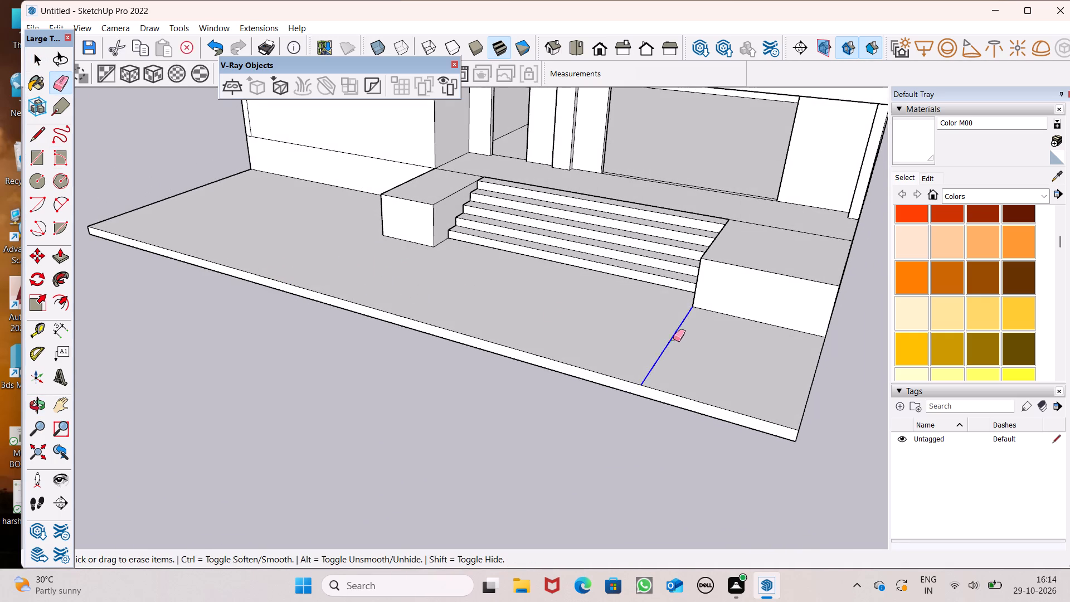
{"action": "middle_click_drag", "start_coordinate": [671, 336], "coordinate": [627, 416]}
{"action": "key", "text": "n"}
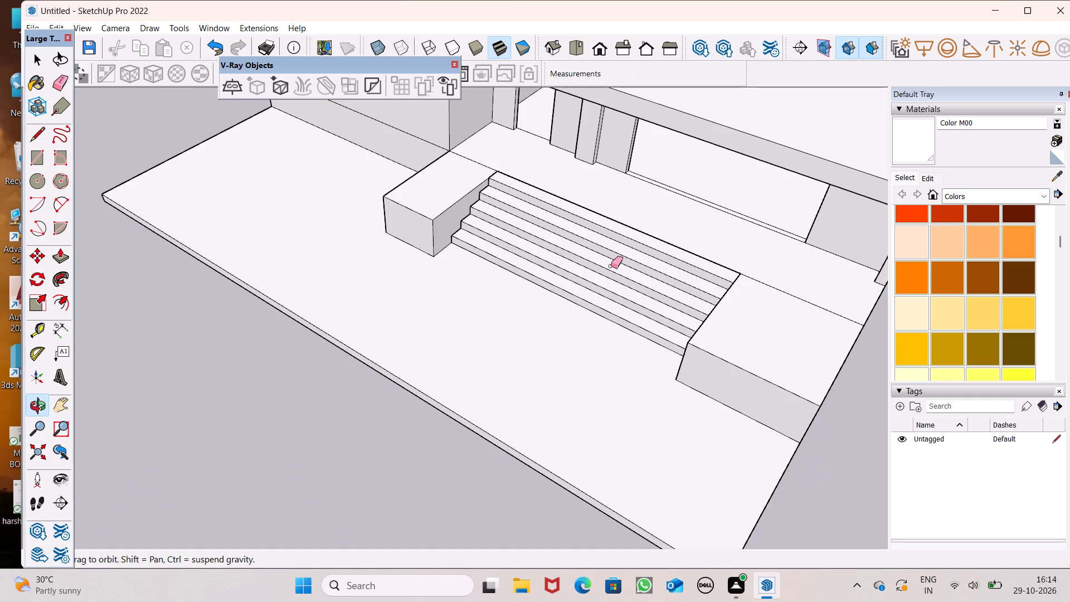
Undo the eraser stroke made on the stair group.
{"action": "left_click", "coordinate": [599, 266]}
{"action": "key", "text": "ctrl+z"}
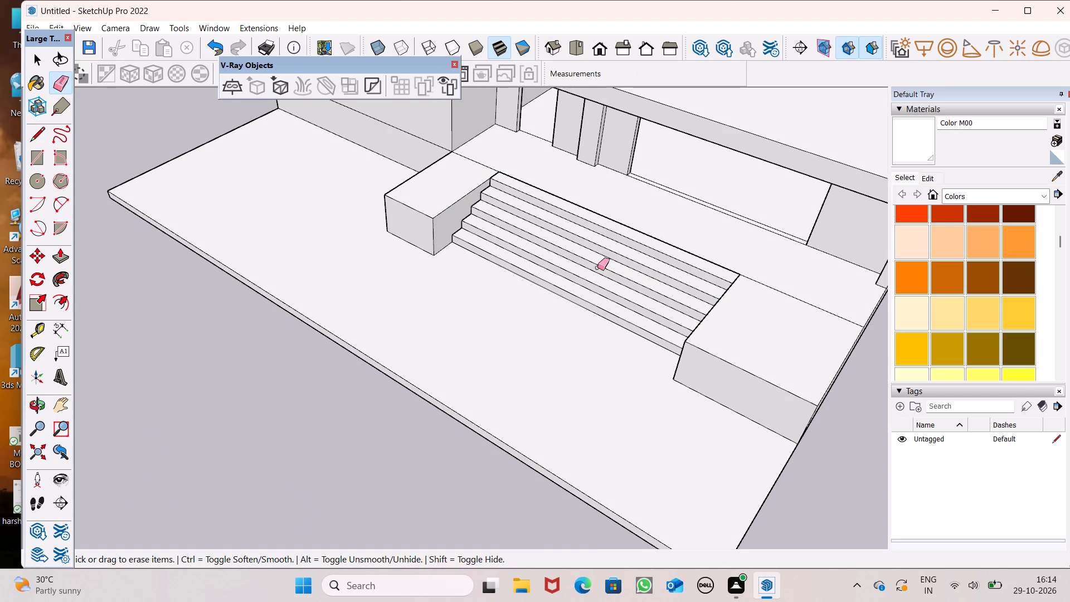
Stretch the stair group's depth slightly forward toward the front faces of the porch end blocks using Scale.
{"action": "key", "text": "space"}
{"action": "left_click", "coordinate": [571, 269]}
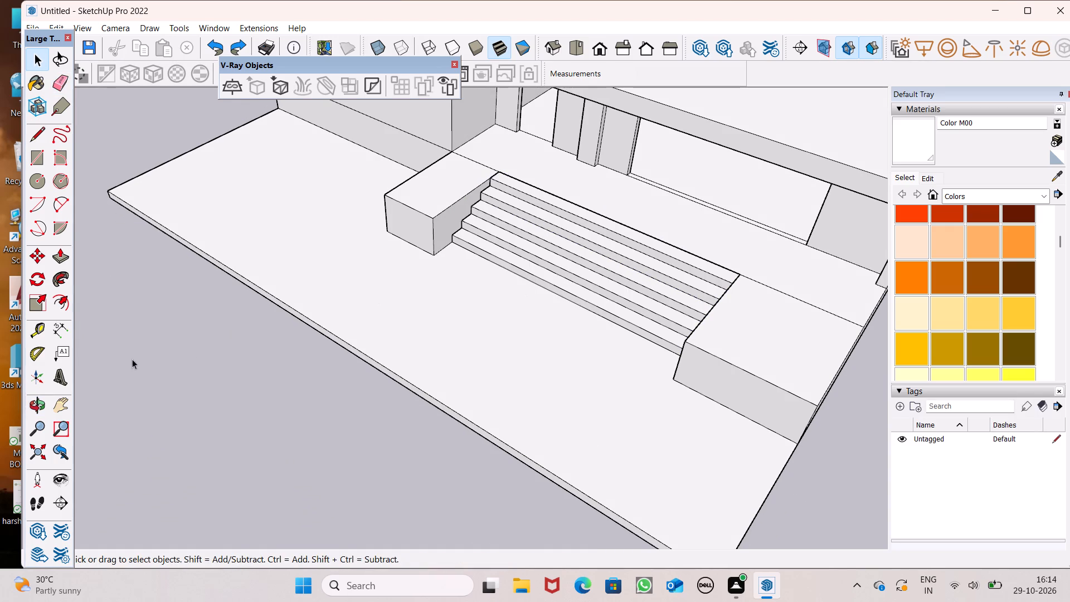
{"action": "left_click", "coordinate": [40, 297]}
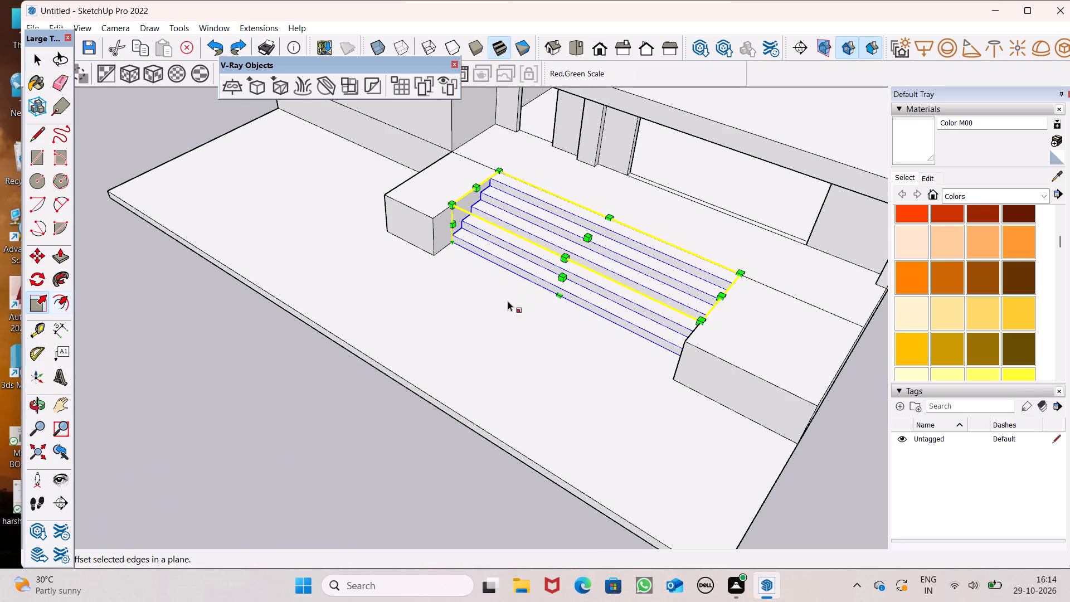
{"action": "left_click_drag", "start_coordinate": [560, 279], "coordinate": [539, 293]}
Scale the stair group's depth by about 0.97 to bring its bottom riser back toward the end blocks' front faces.
{"action": "middle_click_drag", "start_coordinate": [386, 259], "coordinate": [440, 274]}
{"action": "scroll", "coordinate": [446, 295], "scroll_direction": "up", "scroll_amount": 8}
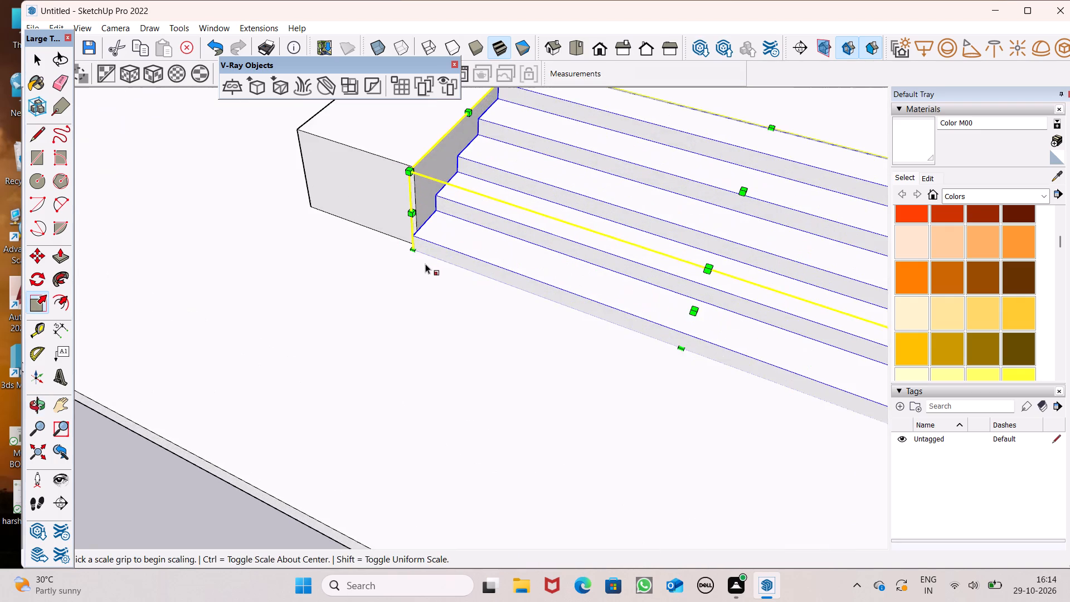
{"action": "scroll", "coordinate": [358, 247], "scroll_direction": "up", "scroll_amount": 7}
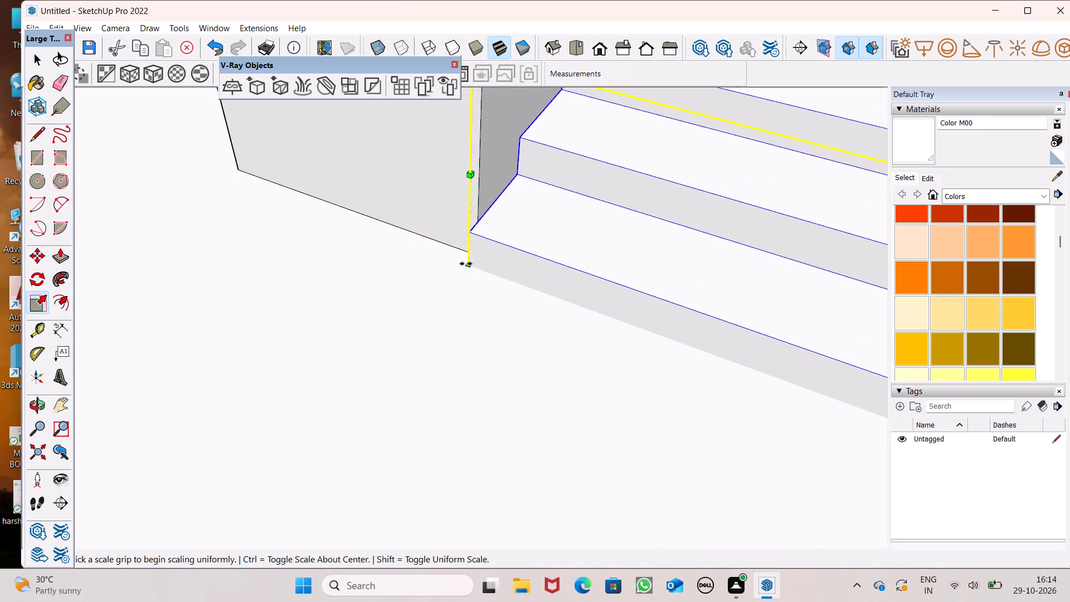
{"action": "scroll", "coordinate": [564, 323], "scroll_direction": "down", "scroll_amount": 15}
{"action": "scroll", "coordinate": [688, 312], "scroll_direction": "up", "scroll_amount": 1}
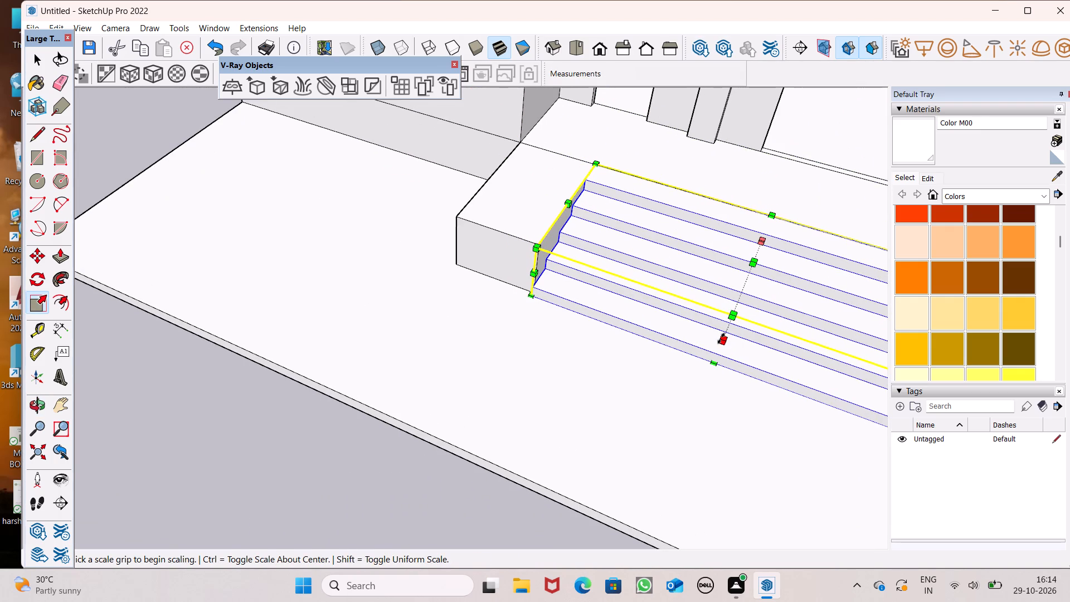
{"action": "left_click", "coordinate": [722, 342]}
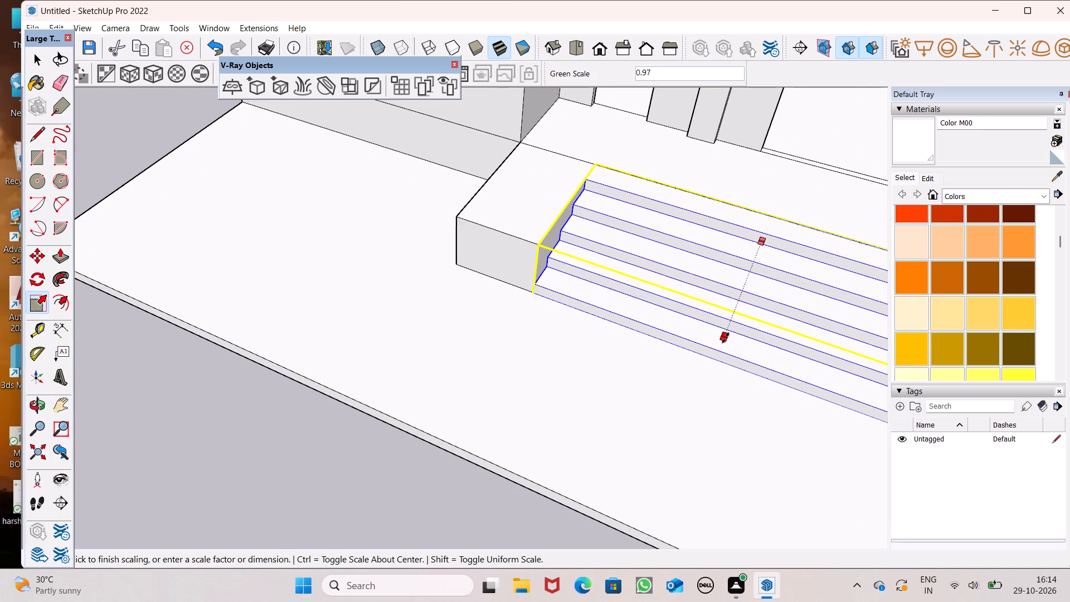
{"action": "scroll", "coordinate": [585, 264], "scroll_direction": "down", "scroll_amount": 8}
{"action": "key", "text": "space"}
{"action": "left_click", "coordinate": [412, 376]}
Scale the stair group's depth by about 1.01 to adjust its front edge against the end blocks' front faces.
{"action": "middle_click_drag", "start_coordinate": [639, 327], "coordinate": [670, 299]}
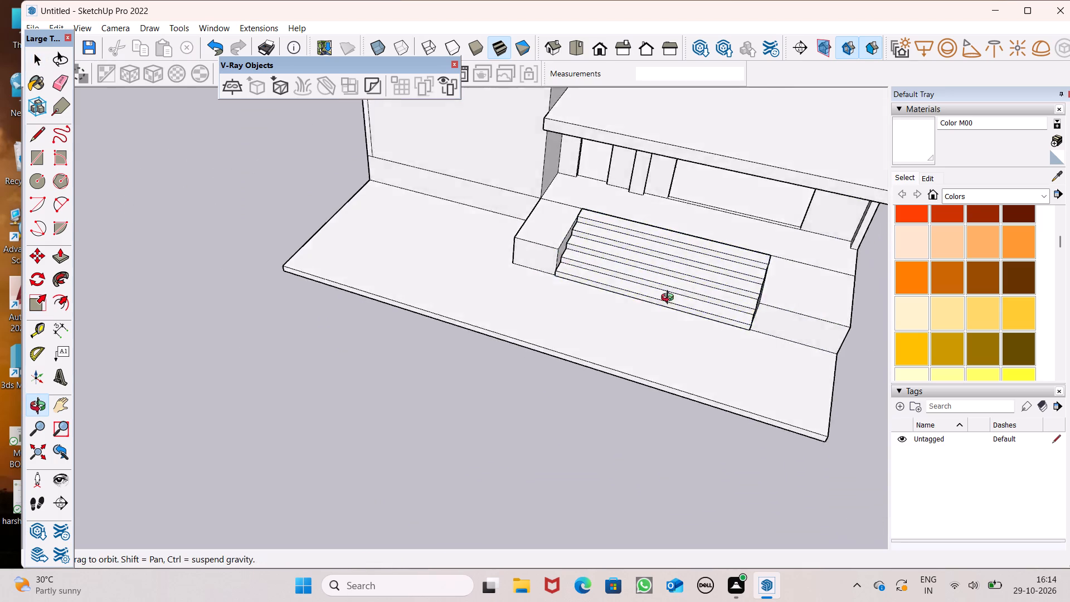
{"action": "middle_click_drag", "start_coordinate": [670, 299], "coordinate": [736, 250]}
{"action": "scroll", "coordinate": [489, 285], "scroll_direction": "up", "scroll_amount": 9}
{"action": "scroll", "coordinate": [695, 280], "scroll_direction": "up", "scroll_amount": 1}
{"action": "middle_click_drag", "start_coordinate": [695, 283], "coordinate": [937, 320]}
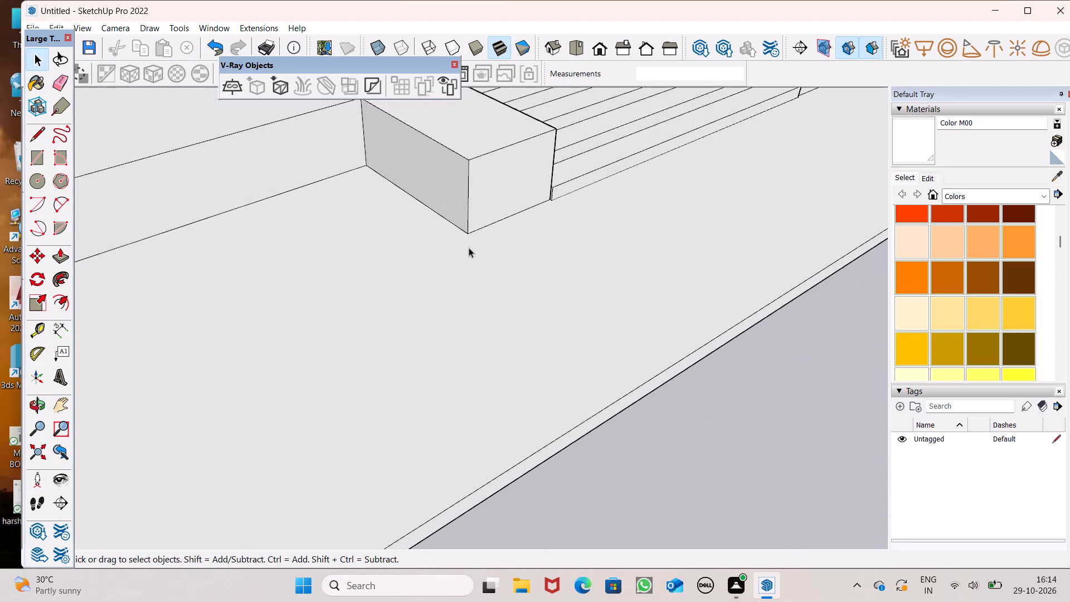
{"action": "scroll", "coordinate": [464, 304], "scroll_direction": "down", "scroll_amount": 7}
{"action": "scroll", "coordinate": [578, 196], "scroll_direction": "up", "scroll_amount": 8}
{"action": "scroll", "coordinate": [539, 286], "scroll_direction": "down", "scroll_amount": 6}
{"action": "scroll", "coordinate": [610, 257], "scroll_direction": "up", "scroll_amount": 7}
{"action": "scroll", "coordinate": [526, 255], "scroll_direction": "down", "scroll_amount": 3}
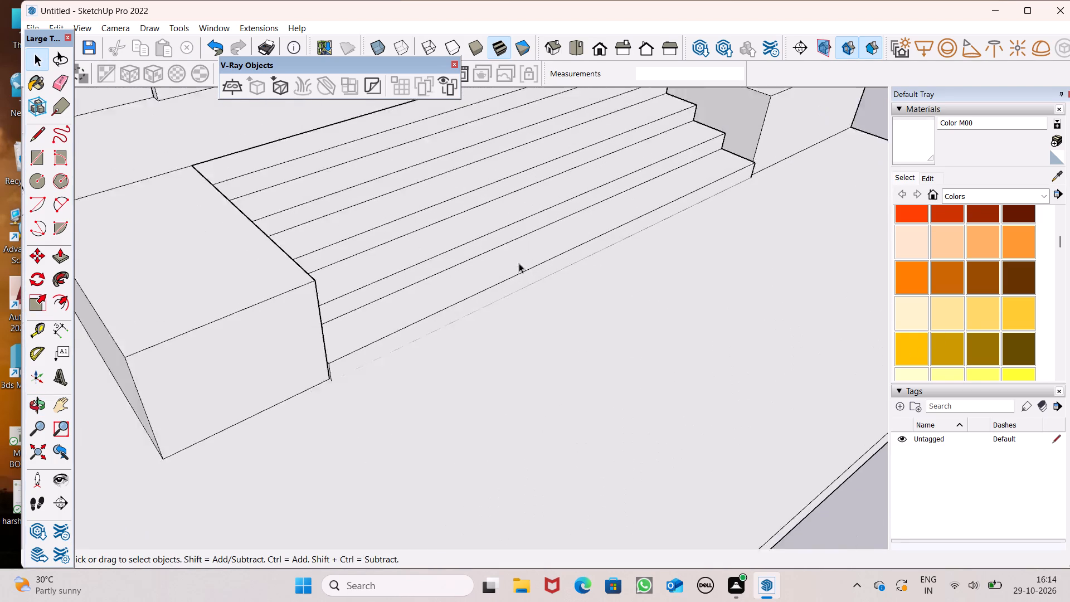
{"action": "scroll", "coordinate": [519, 263], "scroll_direction": "down", "scroll_amount": 5}
{"action": "scroll", "coordinate": [570, 200], "scroll_direction": "up", "scroll_amount": 5}
{"action": "left_click", "coordinate": [521, 218]}
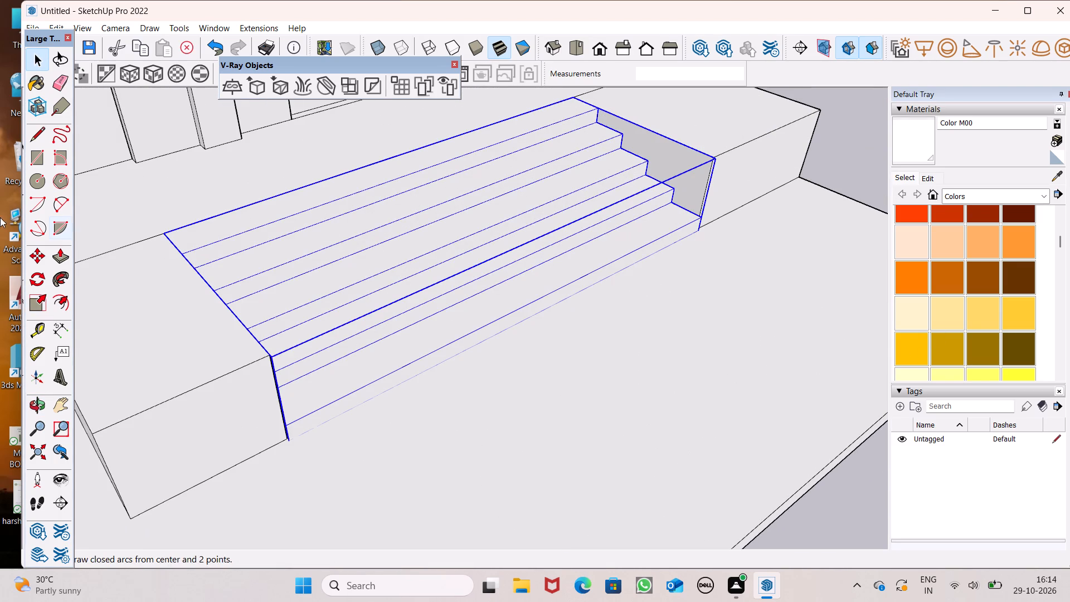
{"action": "left_click", "coordinate": [32, 299]}
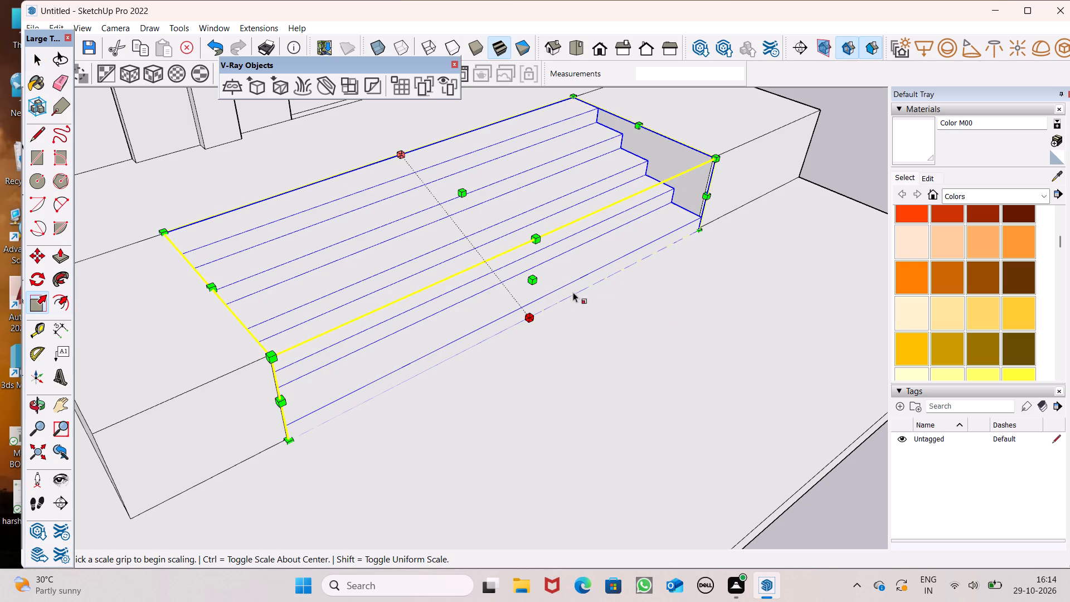
{"action": "left_click", "coordinate": [535, 281]}
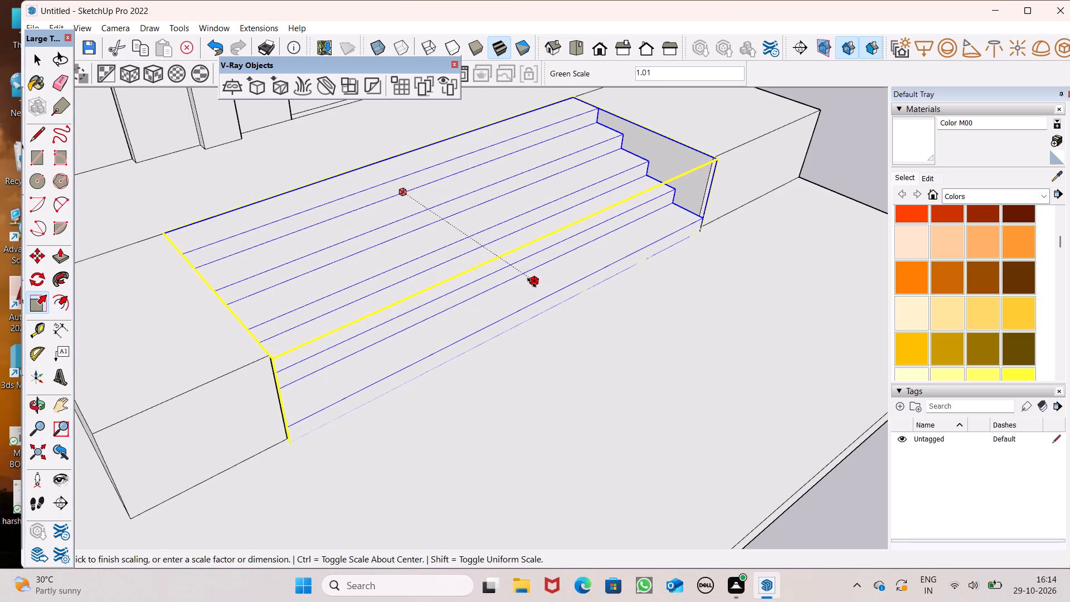
{"action": "scroll", "coordinate": [351, 282], "scroll_direction": "down", "scroll_amount": 7}
{"action": "key", "text": "space"}
{"action": "left_click", "coordinate": [653, 404]}
Scale the stair group's depth by about 0.98 so its bottom riser lines up with the end block's front face.
{"action": "middle_click_drag", "start_coordinate": [491, 310], "coordinate": [425, 237]}
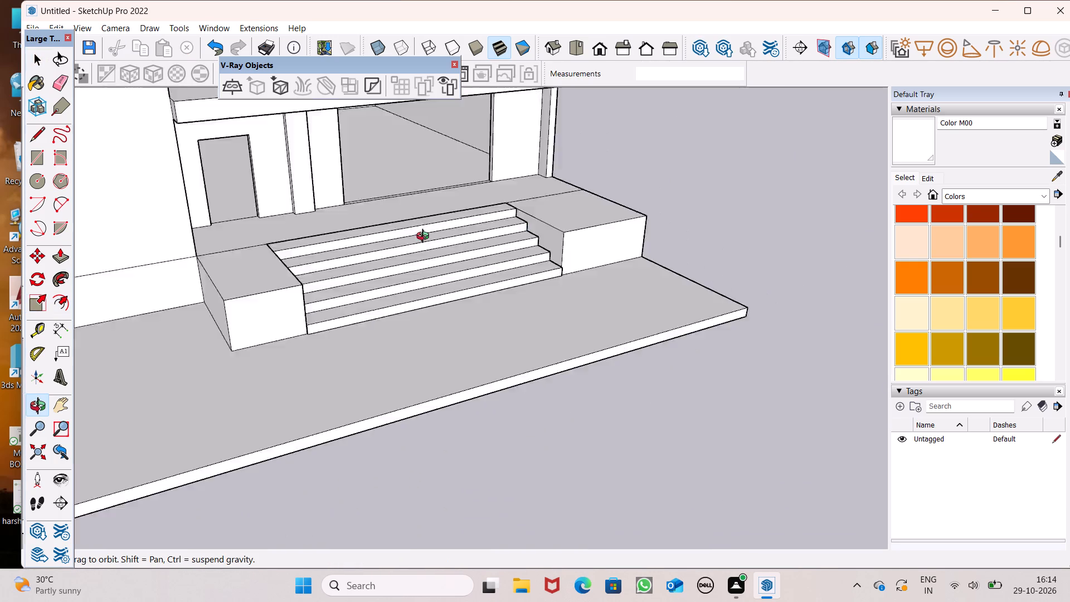
{"action": "middle_click_drag", "start_coordinate": [425, 237], "coordinate": [284, 344]}
{"action": "scroll", "coordinate": [300, 317], "scroll_direction": "up", "scroll_amount": 8}
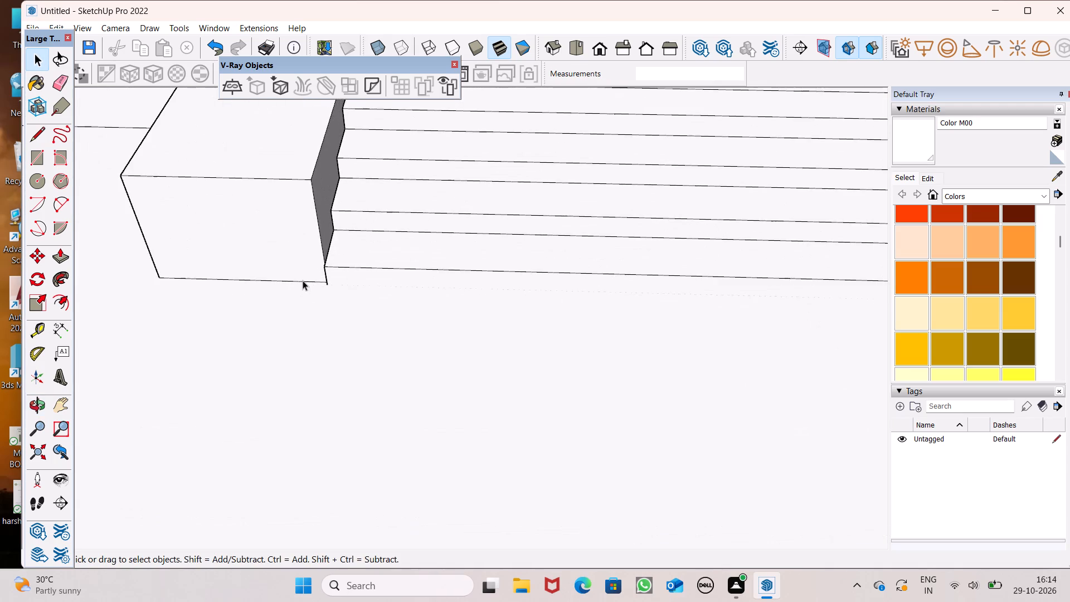
{"action": "scroll", "coordinate": [303, 280], "scroll_direction": "up", "scroll_amount": 9}
{"action": "middle_click", "coordinate": [304, 271]}
{"action": "middle_click_drag", "start_coordinate": [349, 295], "coordinate": [614, 288]}
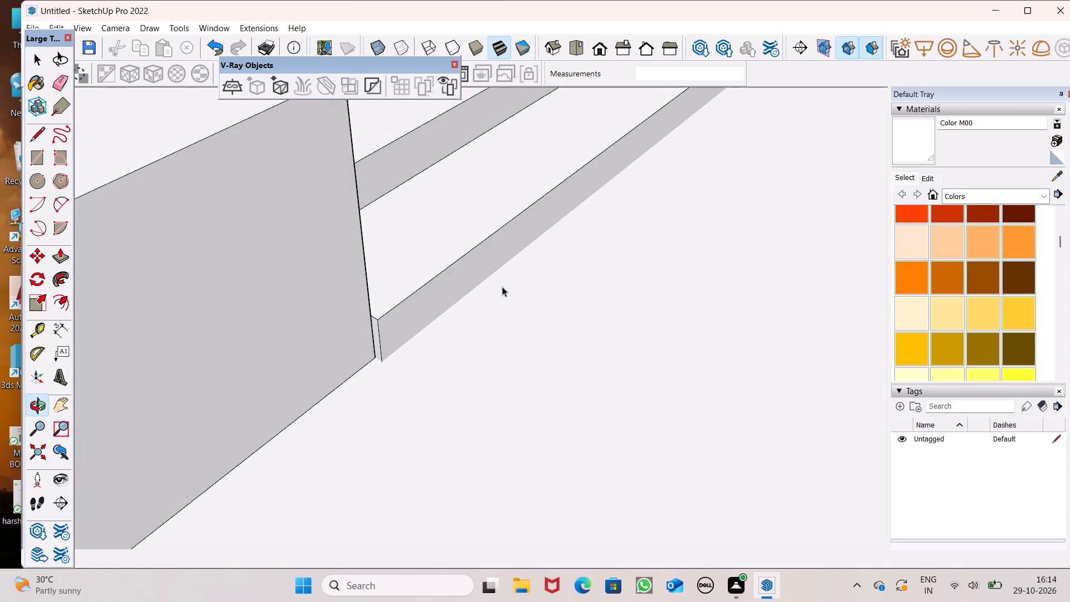
{"action": "scroll", "coordinate": [364, 363], "scroll_direction": "down", "scroll_amount": 9}
{"action": "left_click", "coordinate": [509, 232]}
{"action": "scroll", "coordinate": [491, 291], "scroll_direction": "down", "scroll_amount": 6}
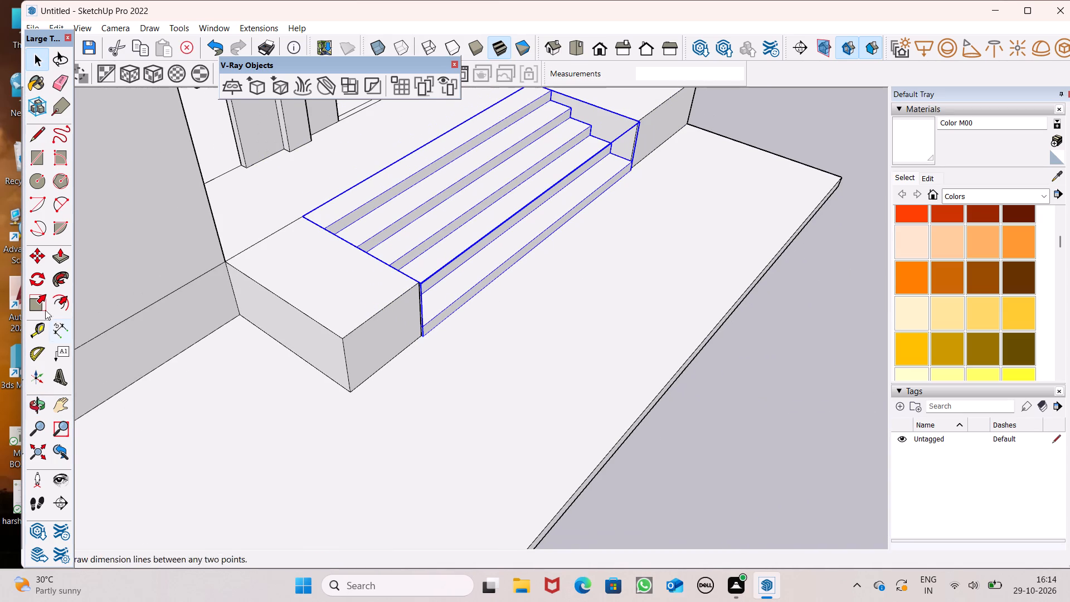
{"action": "left_click_drag", "start_coordinate": [37, 303], "coordinate": [45, 302]}
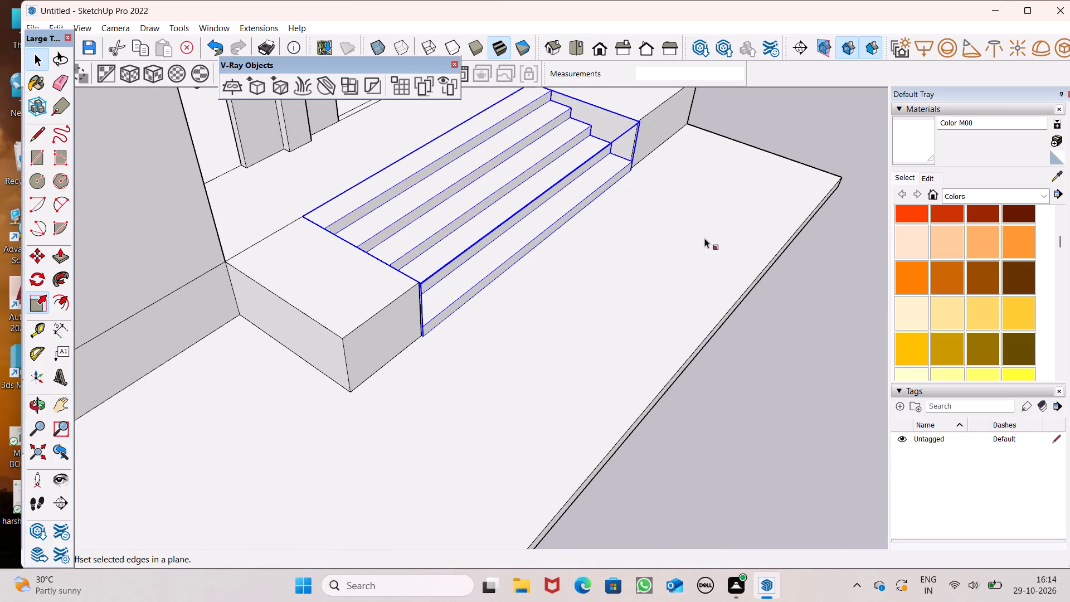
{"action": "scroll", "coordinate": [576, 216], "scroll_direction": "up", "scroll_amount": 6}
{"action": "left_click", "coordinate": [514, 220]}
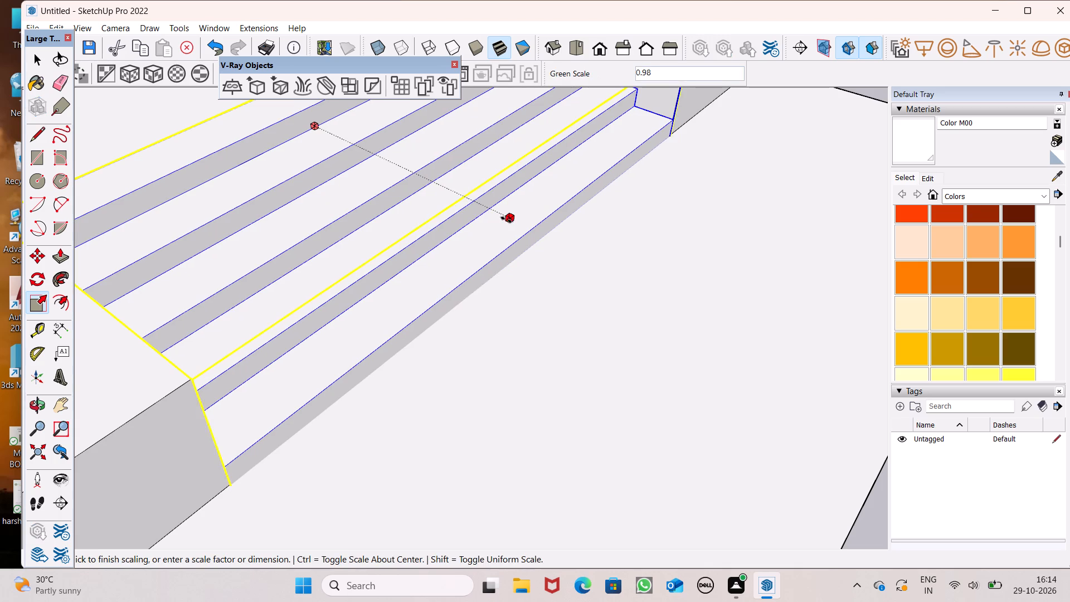
{"action": "scroll", "coordinate": [475, 219], "scroll_direction": "down", "scroll_amount": 8}
{"action": "middle_click_drag", "start_coordinate": [531, 259], "coordinate": [393, 219]}
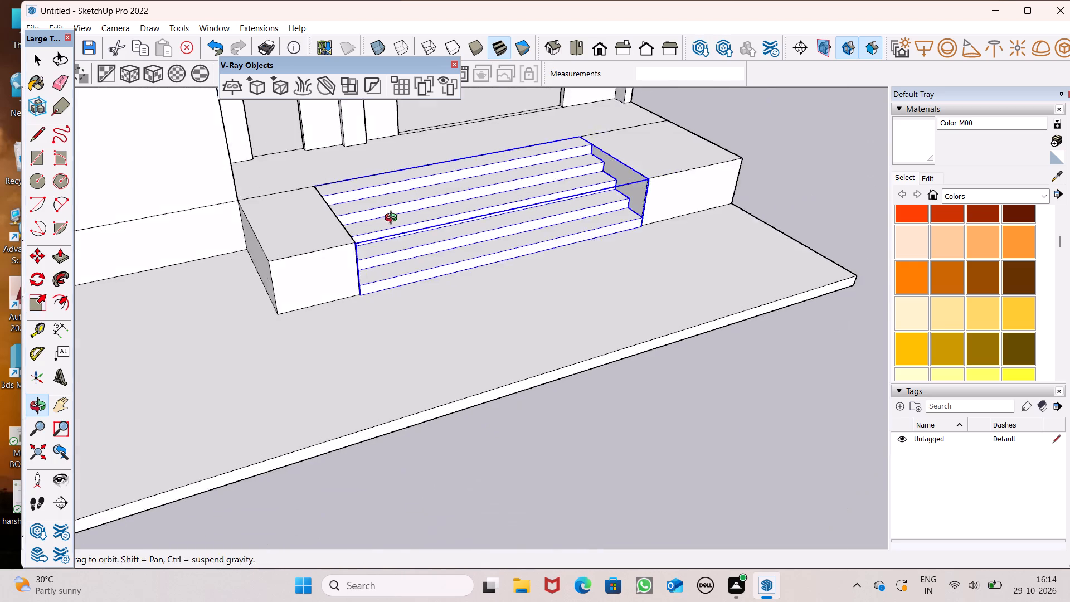
{"action": "middle_click_drag", "start_coordinate": [393, 219], "coordinate": [391, 219]}
{"action": "scroll", "coordinate": [392, 219], "scroll_direction": "up", "scroll_amount": 1}
{"action": "key", "text": "space"}
{"action": "left_click", "coordinate": [728, 401]}
Examine the adjusted entrance stair and the whole house from the front, from above and from a distance.
{"action": "scroll", "coordinate": [500, 260], "scroll_direction": "down", "scroll_amount": 3}
{"action": "middle_click_drag", "start_coordinate": [533, 276], "coordinate": [284, 283]}
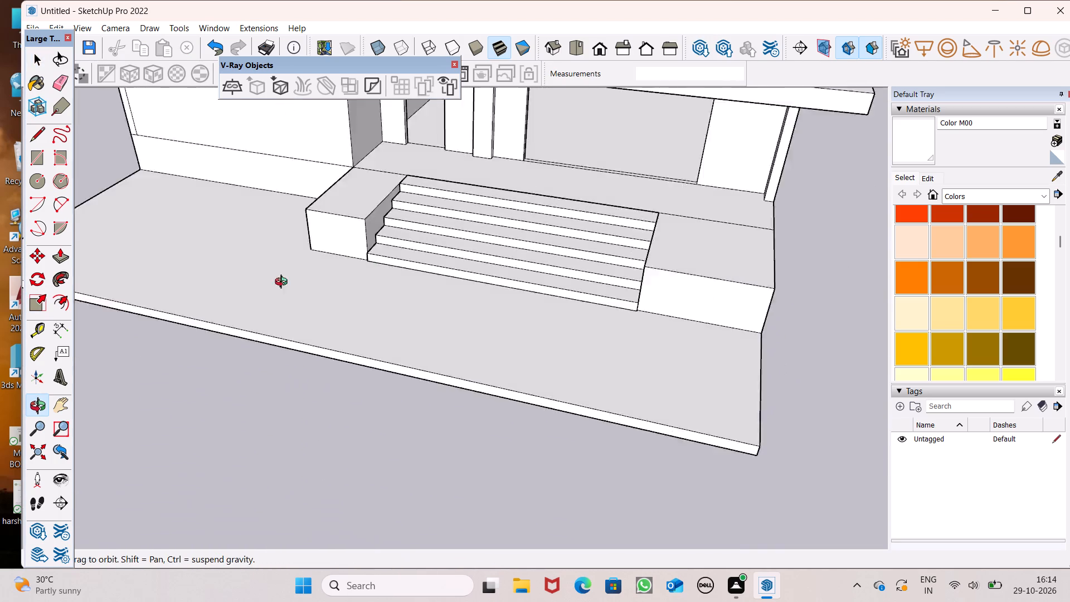
{"action": "middle_click_drag", "start_coordinate": [284, 283], "coordinate": [218, 285]}
{"action": "scroll", "coordinate": [549, 203], "scroll_direction": "down", "scroll_amount": 3}
{"action": "middle_click_drag", "start_coordinate": [527, 235], "coordinate": [706, 111]}
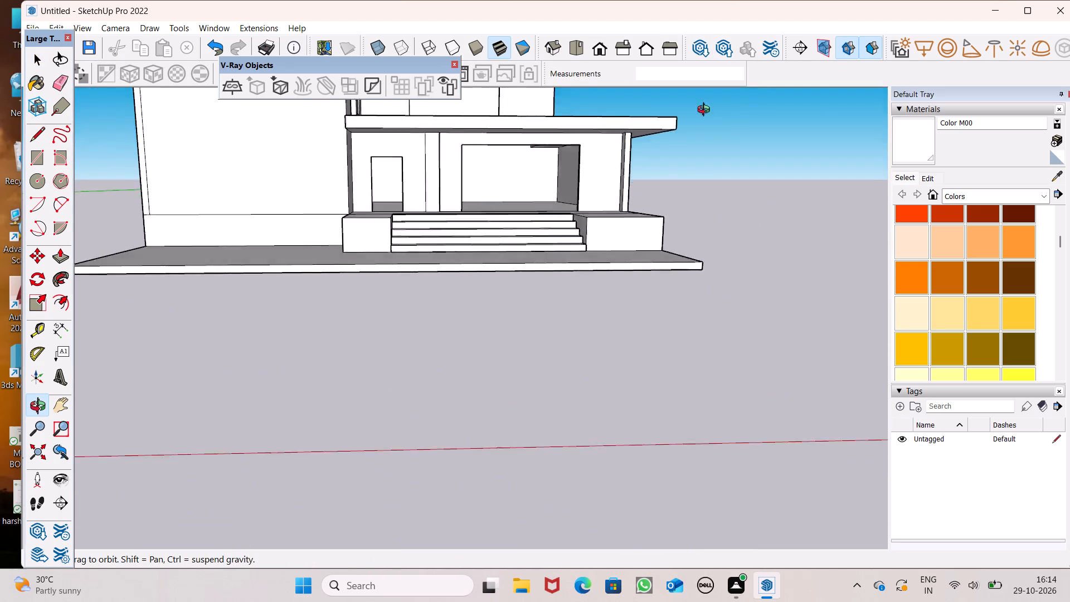
{"action": "middle_click_drag", "start_coordinate": [706, 111], "coordinate": [681, 289]}
{"action": "scroll", "coordinate": [582, 179], "scroll_direction": "down", "scroll_amount": 6}
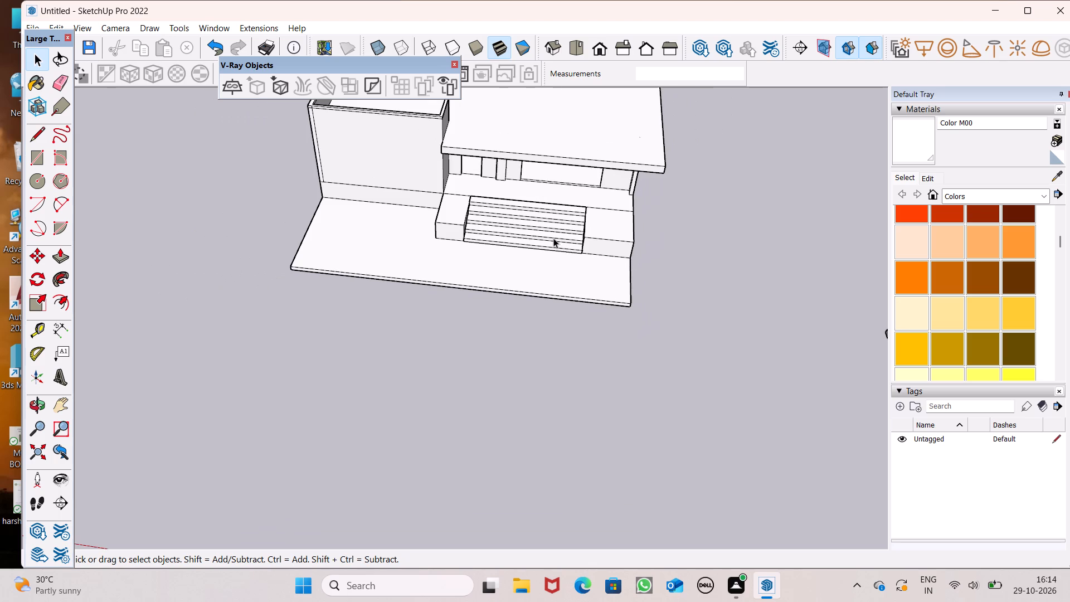
{"action": "scroll", "coordinate": [460, 194], "scroll_direction": "down", "scroll_amount": 5}
{"action": "middle_click_drag", "start_coordinate": [538, 201], "coordinate": [536, 45]}
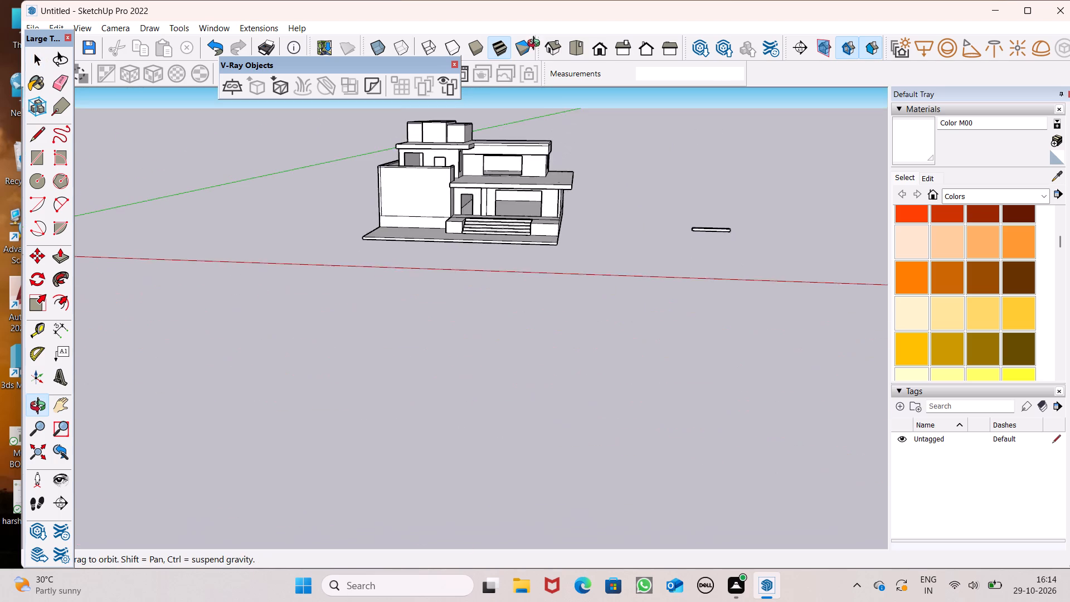
{"action": "middle_click_drag", "start_coordinate": [536, 45], "coordinate": [537, 43]}
{"action": "scroll", "coordinate": [716, 283], "scroll_direction": "up", "scroll_amount": 4}
{"action": "scroll", "coordinate": [659, 231], "scroll_direction": "down", "scroll_amount": 4}
{"action": "middle_click_drag", "start_coordinate": [547, 208], "coordinate": [533, 184]}
{"action": "scroll", "coordinate": [547, 208], "scroll_direction": "up", "scroll_amount": 2}
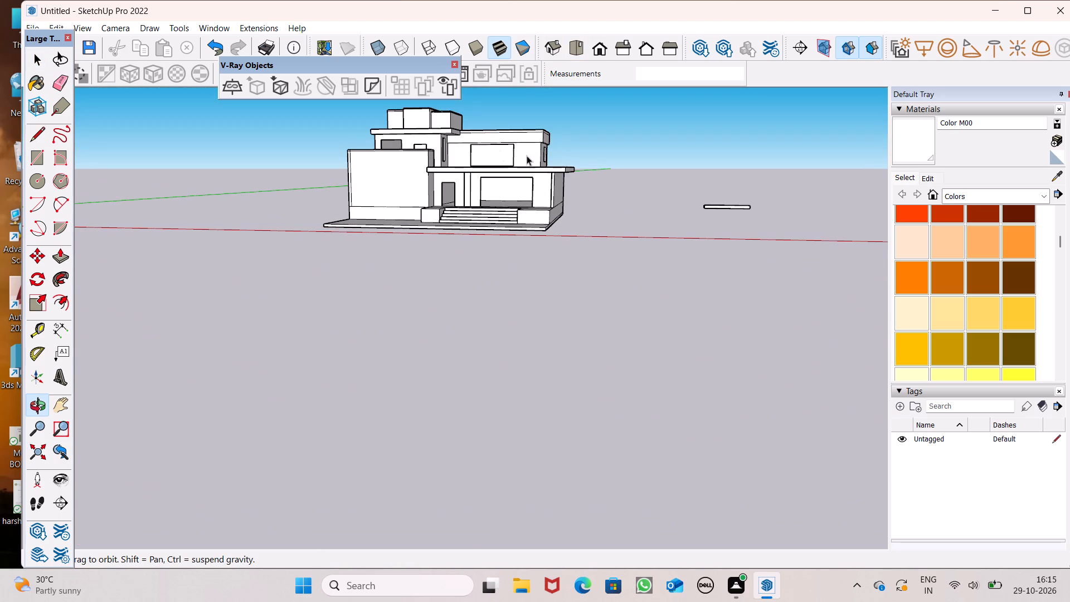
{"action": "scroll", "coordinate": [482, 133], "scroll_direction": "up", "scroll_amount": 7}
{"action": "scroll", "coordinate": [553, 151], "scroll_direction": "down", "scroll_amount": 4}
{"action": "middle_click_drag", "start_coordinate": [568, 241], "coordinate": [537, 252]}
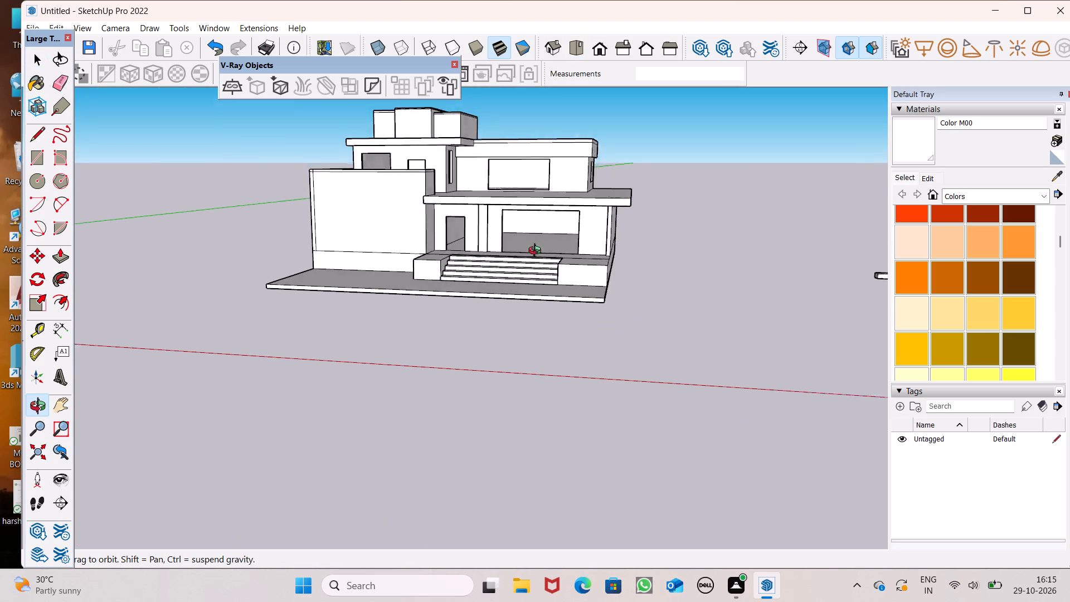
{"action": "middle_click_drag", "start_coordinate": [537, 252], "coordinate": [677, 215]}
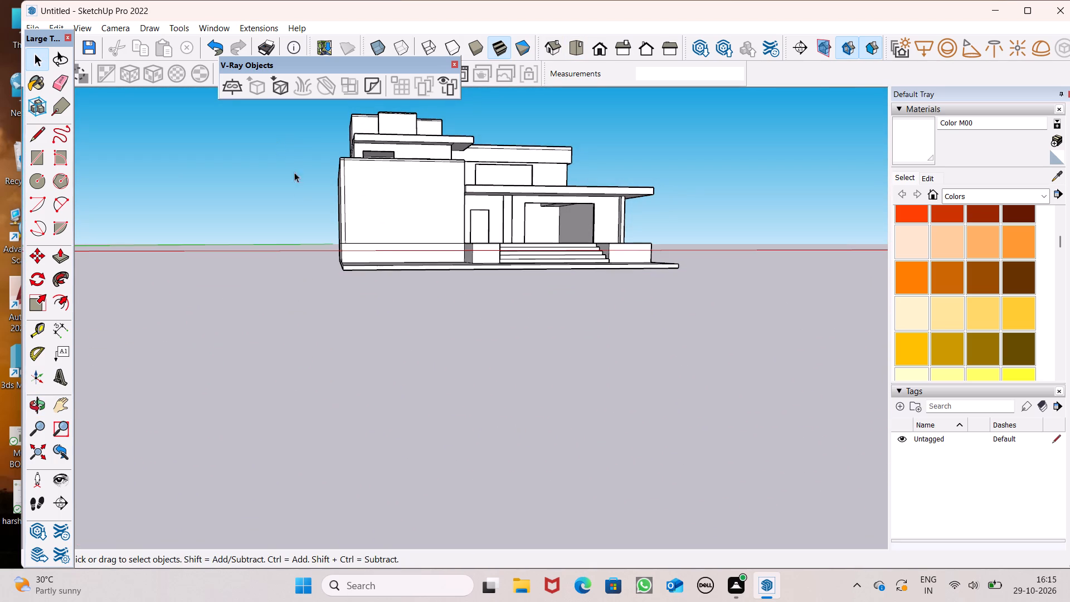
Draw a roughly square window outline on the ground-floor side wall, near the rear corner beneath the upper-floor window.
{"action": "scroll", "coordinate": [294, 198], "scroll_direction": "down", "scroll_amount": 3}
{"action": "middle_click_drag", "start_coordinate": [453, 254], "coordinate": [15, 284]}
{"action": "scroll", "coordinate": [444, 255], "scroll_direction": "up", "scroll_amount": 1}
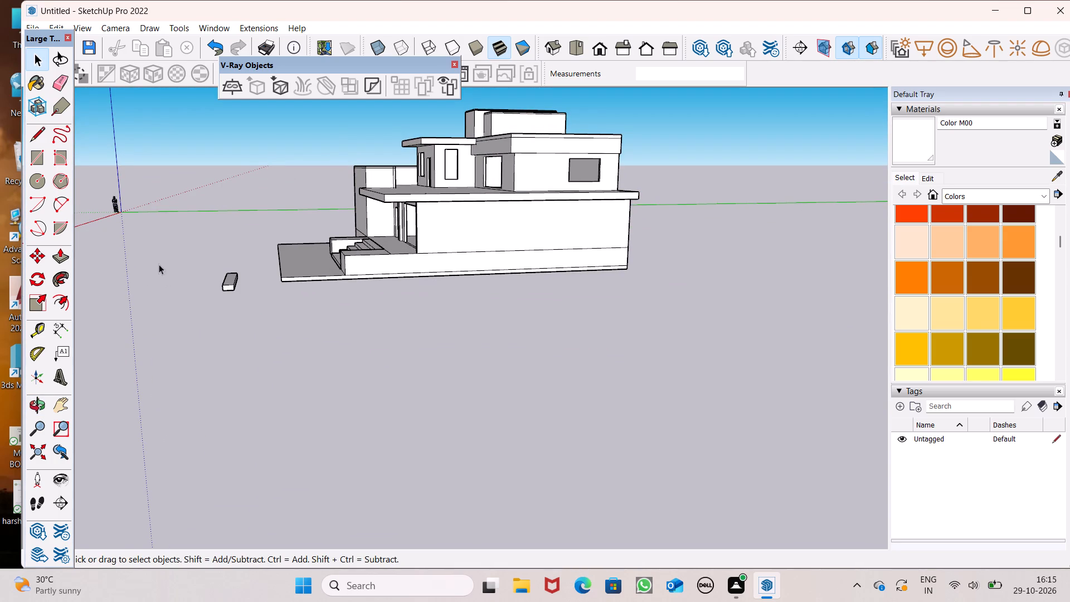
{"action": "middle_click_drag", "start_coordinate": [471, 347], "coordinate": [339, 366]}
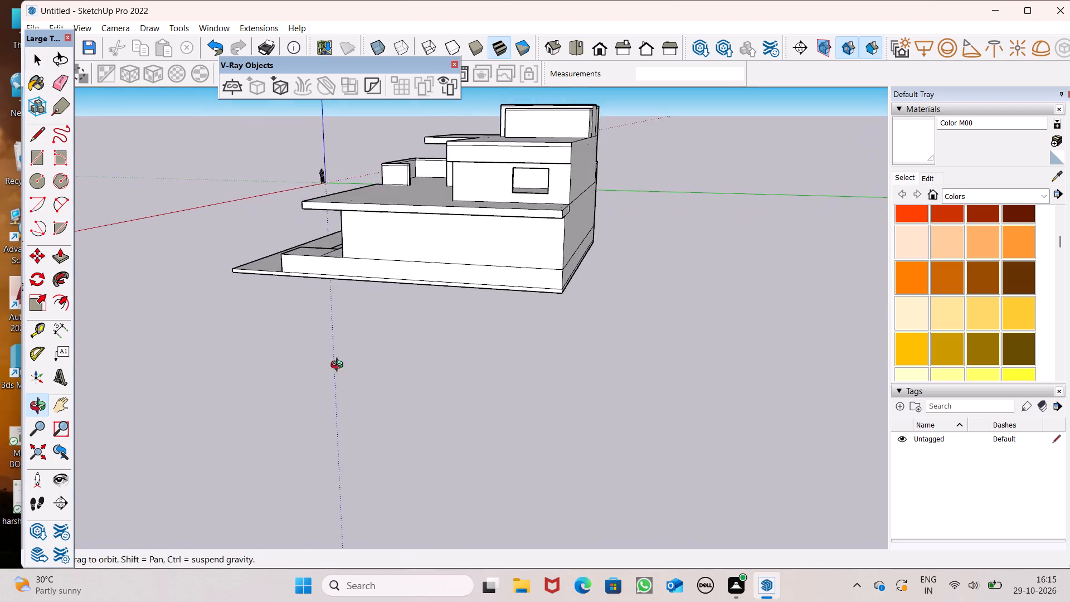
{"action": "middle_click_drag", "start_coordinate": [339, 366], "coordinate": [344, 323]}
{"action": "scroll", "coordinate": [406, 315], "scroll_direction": "up", "scroll_amount": 6}
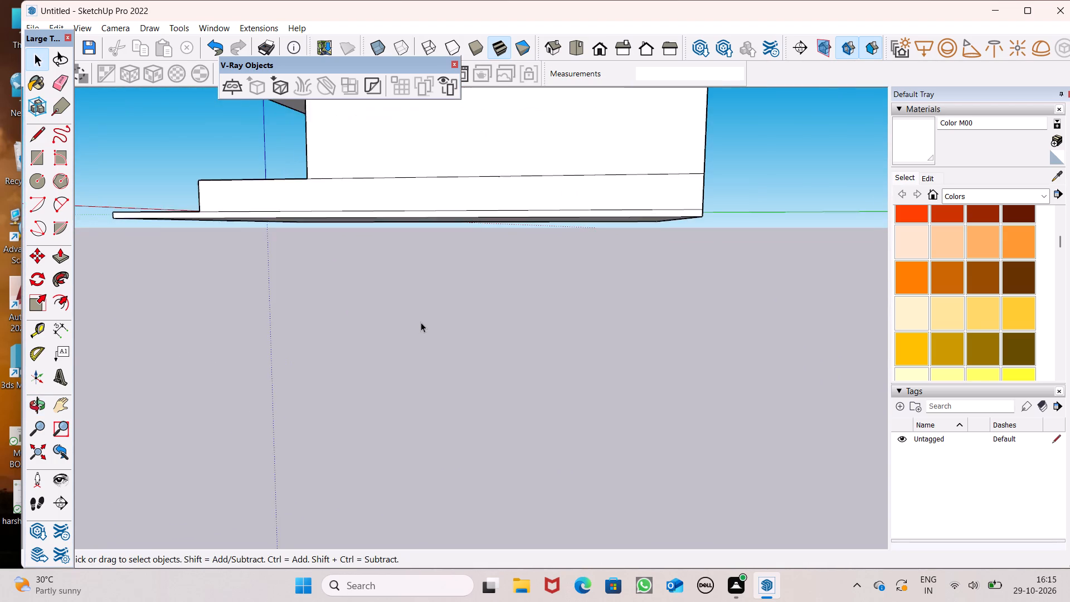
{"action": "scroll", "coordinate": [421, 323], "scroll_direction": "down", "scroll_amount": 2}
{"action": "middle_click_drag", "start_coordinate": [431, 325], "coordinate": [442, 346]}
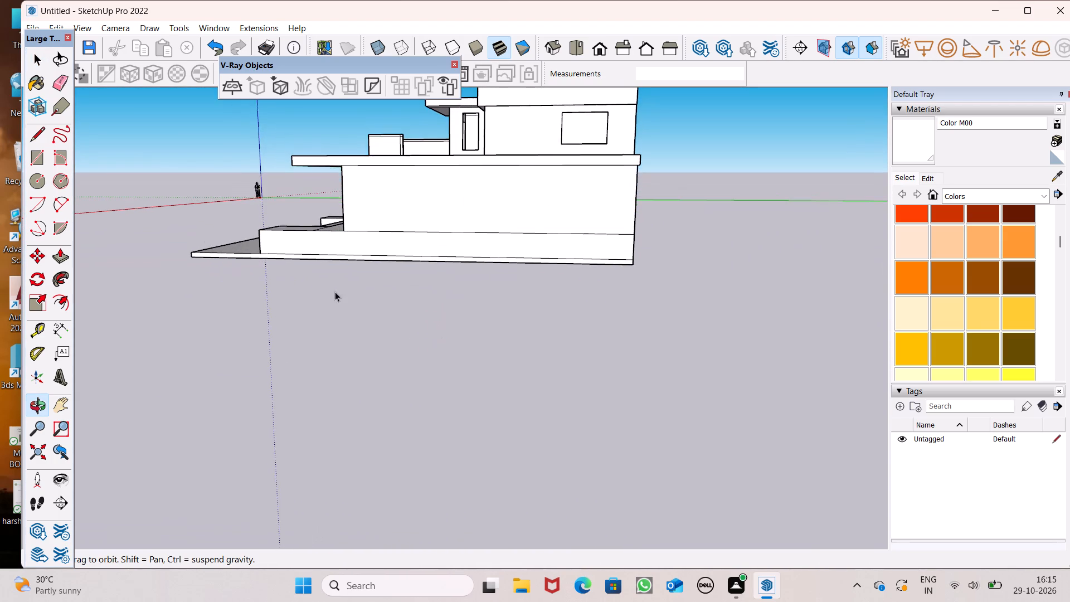
{"action": "left_click", "coordinate": [30, 154]}
{"action": "scroll", "coordinate": [607, 178], "scroll_direction": "up", "scroll_amount": 5}
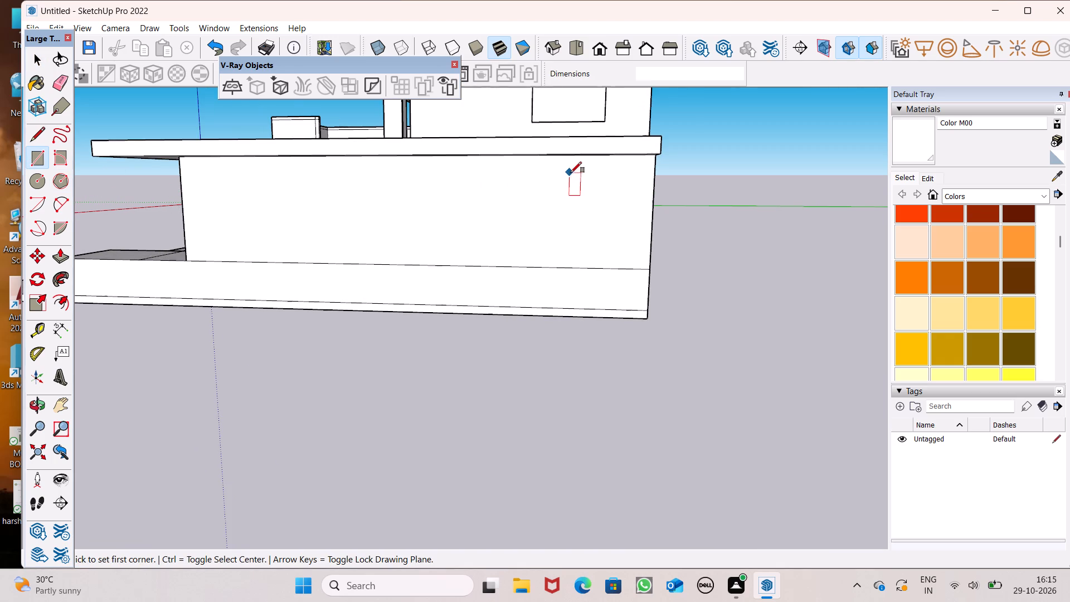
{"action": "left_click", "coordinate": [563, 169]}
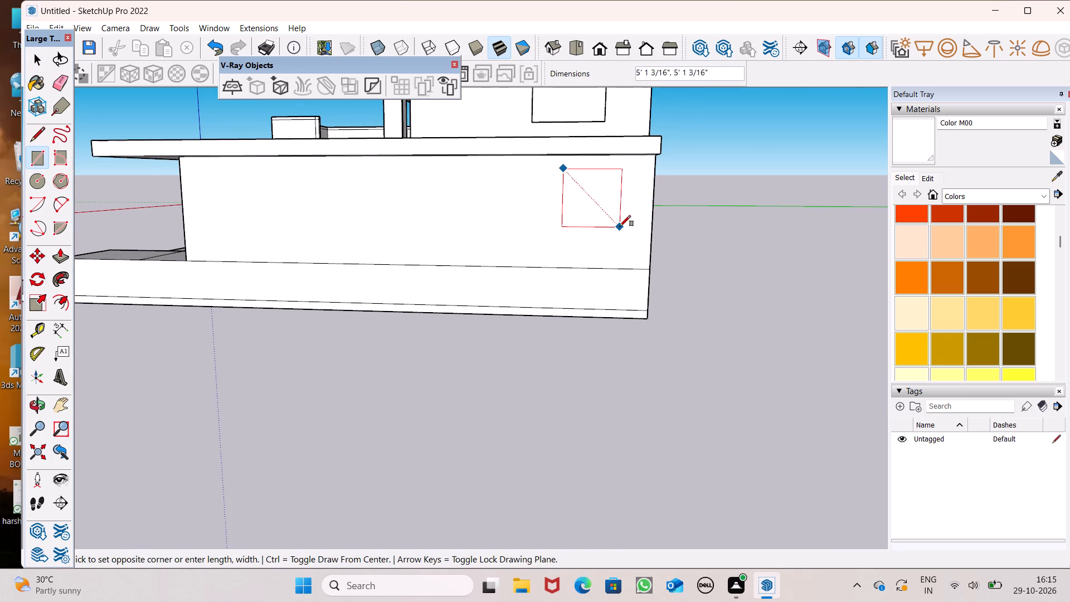
{"action": "left_click", "coordinate": [613, 221]}
{"action": "scroll", "coordinate": [621, 289], "scroll_direction": "down", "scroll_amount": 3}
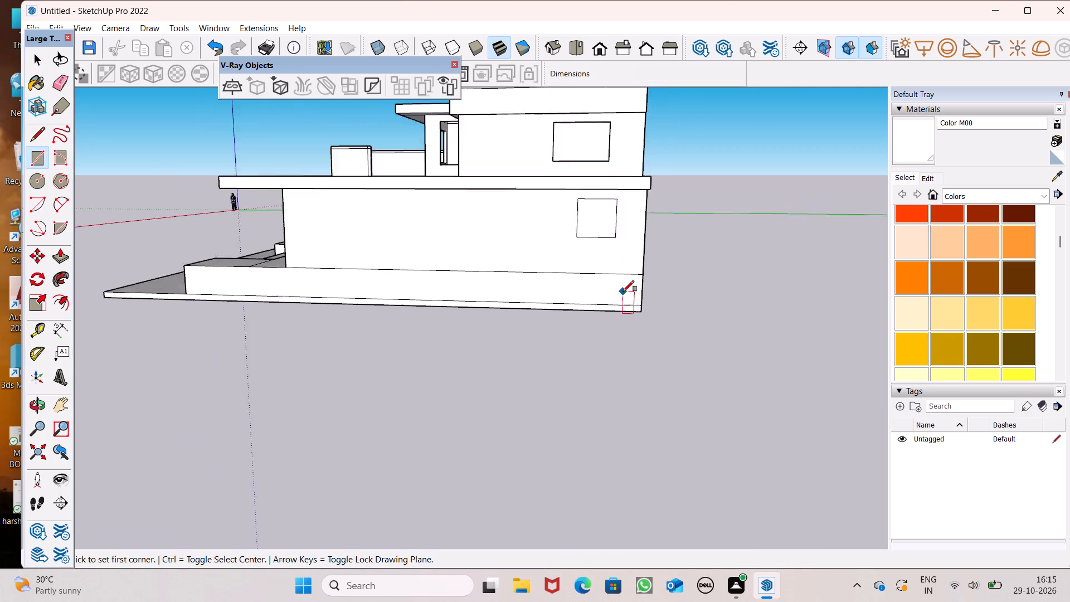
{"action": "scroll", "coordinate": [623, 292], "scroll_direction": "down", "scroll_amount": 3}
{"action": "key", "text": "space"}
{"action": "scroll", "coordinate": [592, 241], "scroll_direction": "up", "scroll_amount": 7}
{"action": "middle_click_drag", "start_coordinate": [620, 261], "coordinate": [619, 245]}
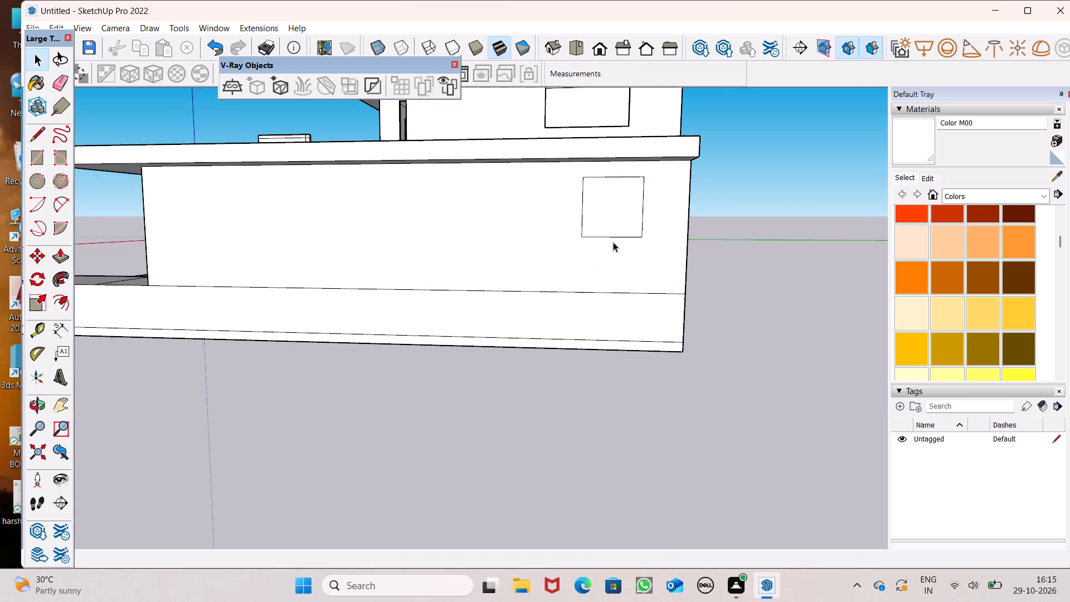
Move the square window outline about 1' 10" along the ground-floor side wall, away from the rear corner.
{"action": "double_click", "coordinate": [605, 225]}
{"action": "key", "text": "m"}
{"action": "key", "text": "Return"}
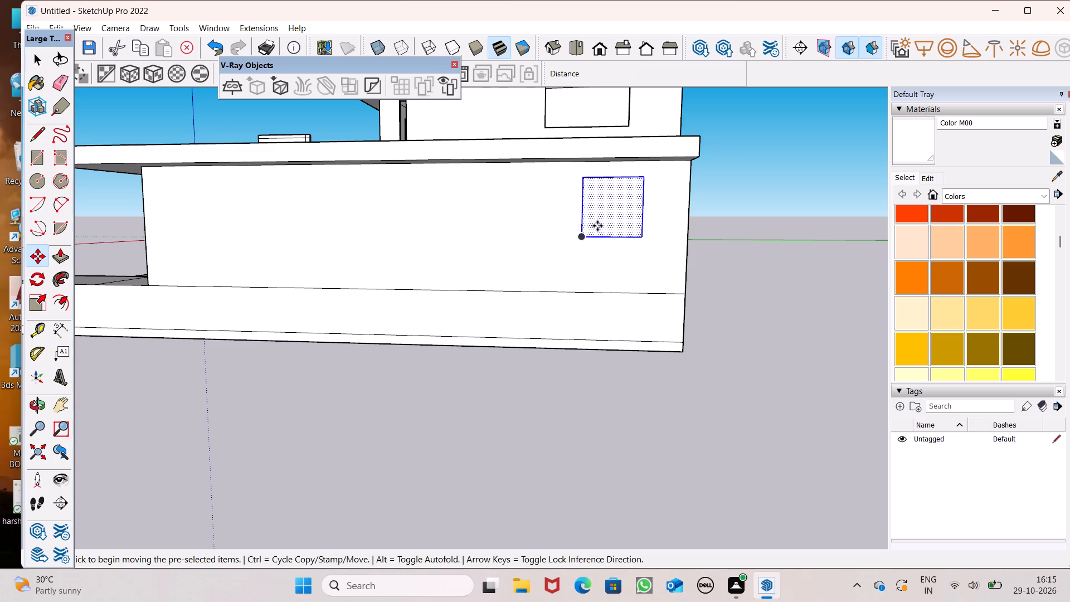
{"action": "left_click_drag", "start_coordinate": [603, 216], "coordinate": [580, 219]}
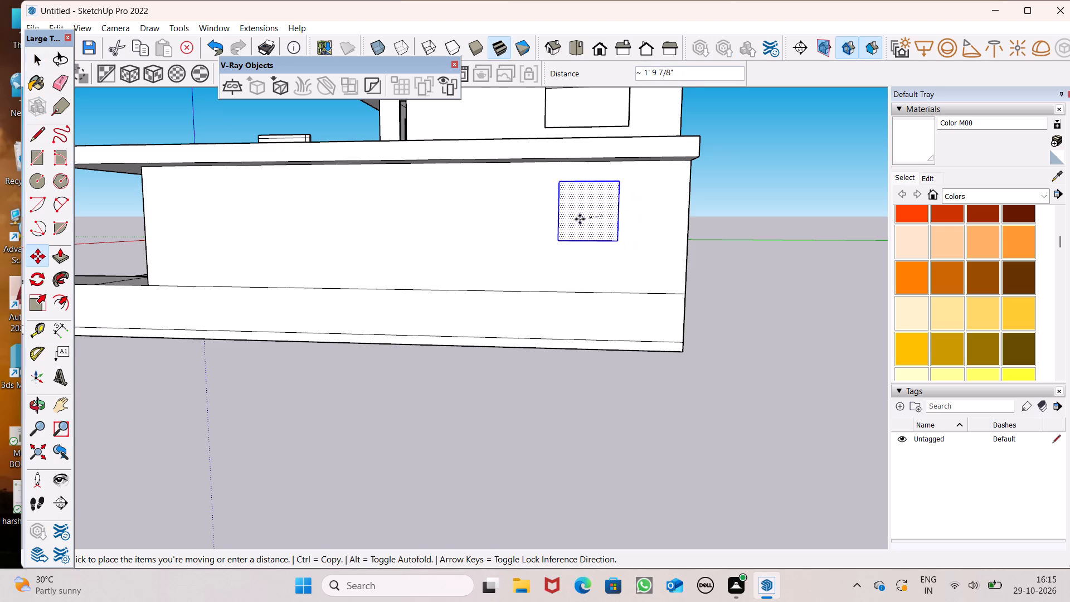
{"action": "left_click_drag", "start_coordinate": [580, 219], "coordinate": [581, 219]}
{"action": "key", "text": "space"}
{"action": "scroll", "coordinate": [581, 219], "scroll_direction": "down", "scroll_amount": 4}
{"action": "left_click", "coordinate": [735, 334]}
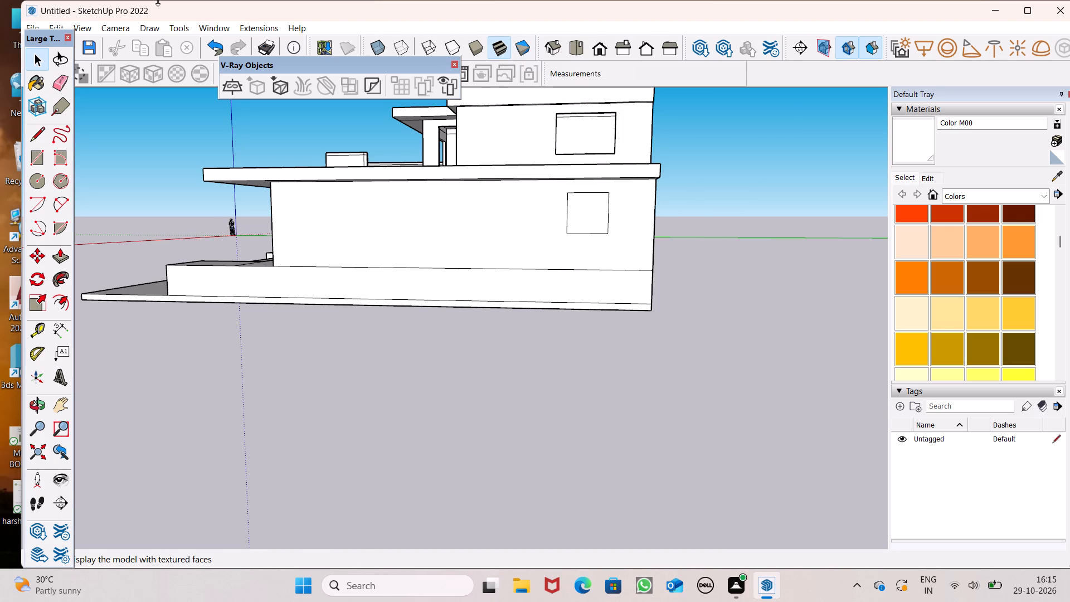
Draw a long, low window rectangle about 15' 5" by 1' 10" high on the ground-floor side wall, forward of the square window outline.
{"action": "left_click", "coordinate": [32, 158]}
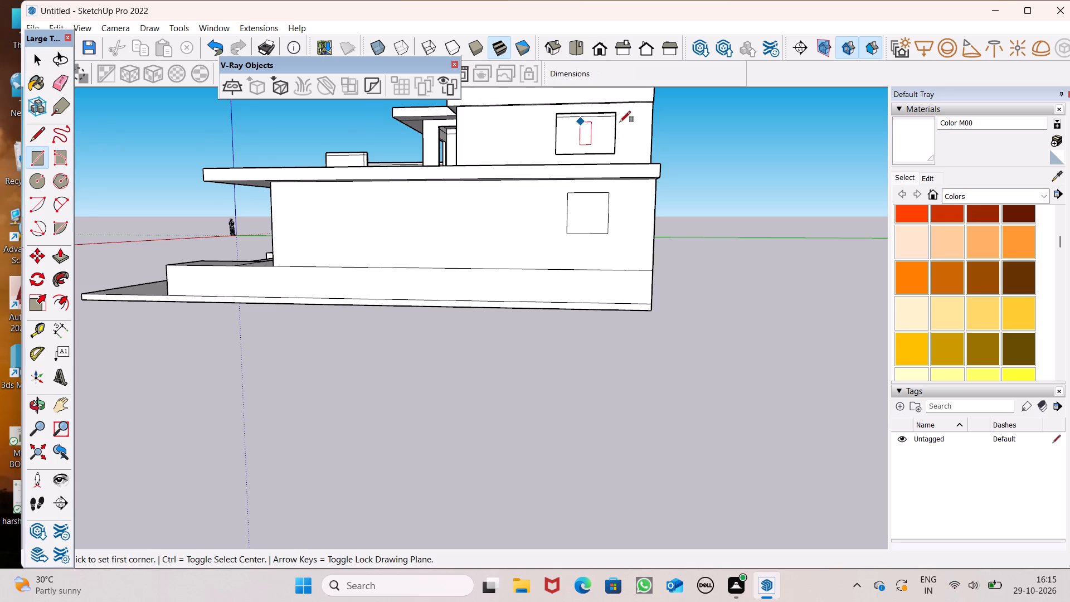
{"action": "scroll", "coordinate": [631, 155], "scroll_direction": "down", "scroll_amount": 6}
{"action": "scroll", "coordinate": [349, 212], "scroll_direction": "up", "scroll_amount": 6}
{"action": "scroll", "coordinate": [375, 212], "scroll_direction": "down", "scroll_amount": 3}
{"action": "scroll", "coordinate": [674, 201], "scroll_direction": "up", "scroll_amount": 2}
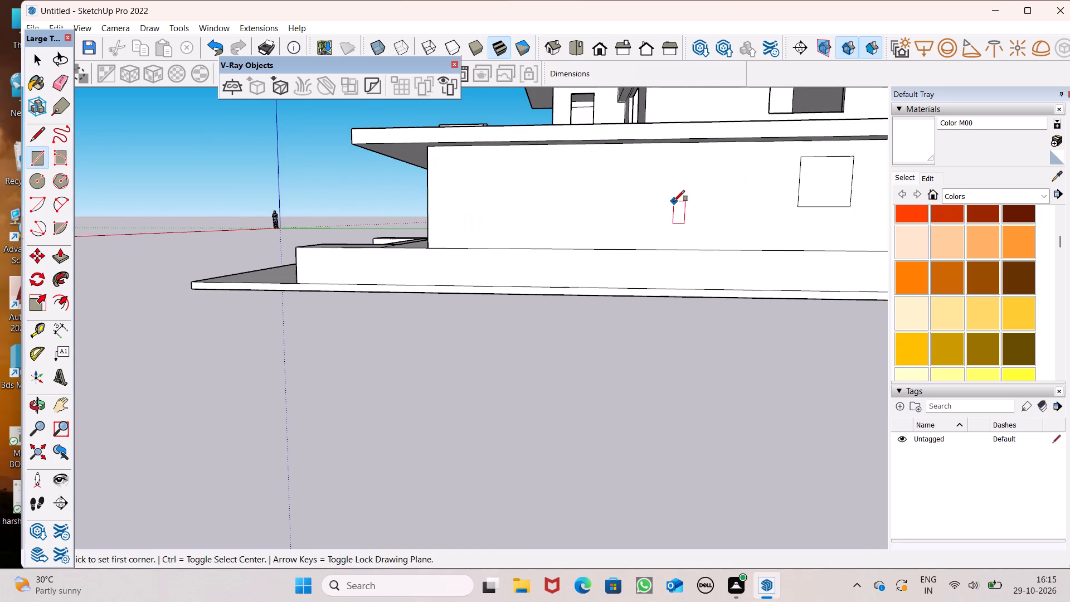
{"action": "scroll", "coordinate": [534, 199], "scroll_direction": "down", "scroll_amount": 2}
{"action": "scroll", "coordinate": [757, 195], "scroll_direction": "up", "scroll_amount": 5}
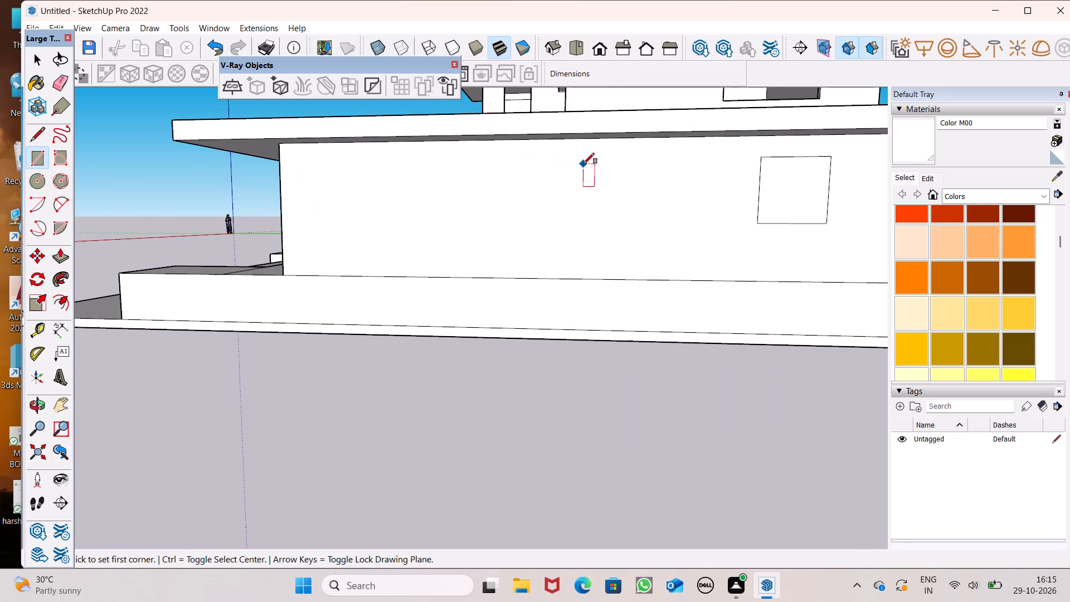
{"action": "middle_click_drag", "start_coordinate": [610, 192], "coordinate": [658, 195]}
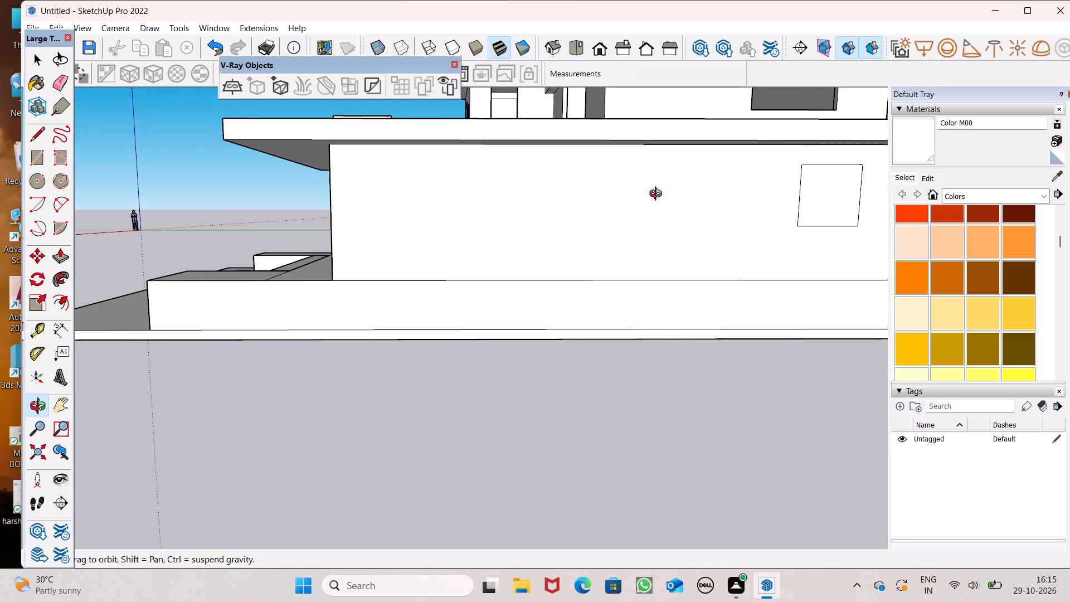
{"action": "middle_click_drag", "start_coordinate": [658, 195], "coordinate": [646, 208]}
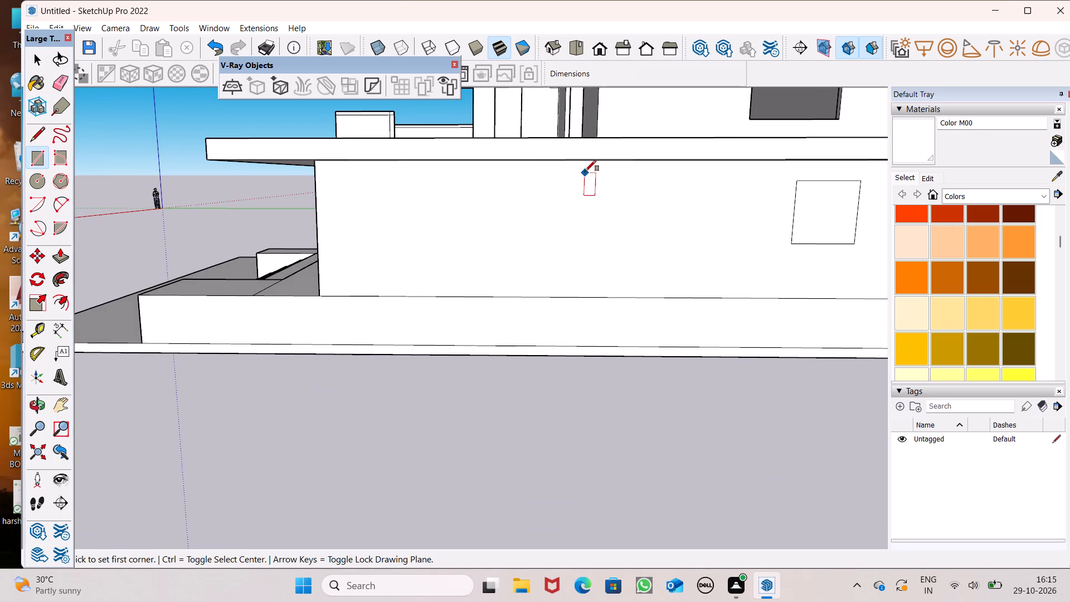
{"action": "middle_click_drag", "start_coordinate": [630, 202], "coordinate": [646, 166]}
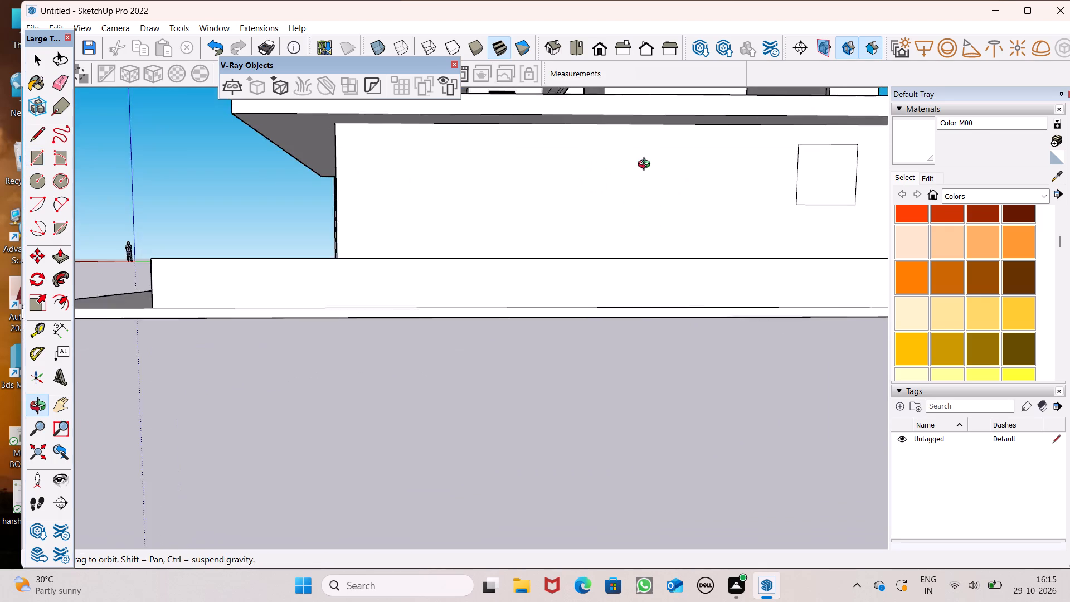
{"action": "middle_click_drag", "start_coordinate": [646, 166], "coordinate": [646, 164]}
{"action": "scroll", "coordinate": [646, 164], "scroll_direction": "up", "scroll_amount": 1}
{"action": "scroll", "coordinate": [490, 183], "scroll_direction": "down", "scroll_amount": 3}
{"action": "scroll", "coordinate": [622, 208], "scroll_direction": "up", "scroll_amount": 1}
{"action": "middle_click_drag", "start_coordinate": [622, 210], "coordinate": [615, 213]}
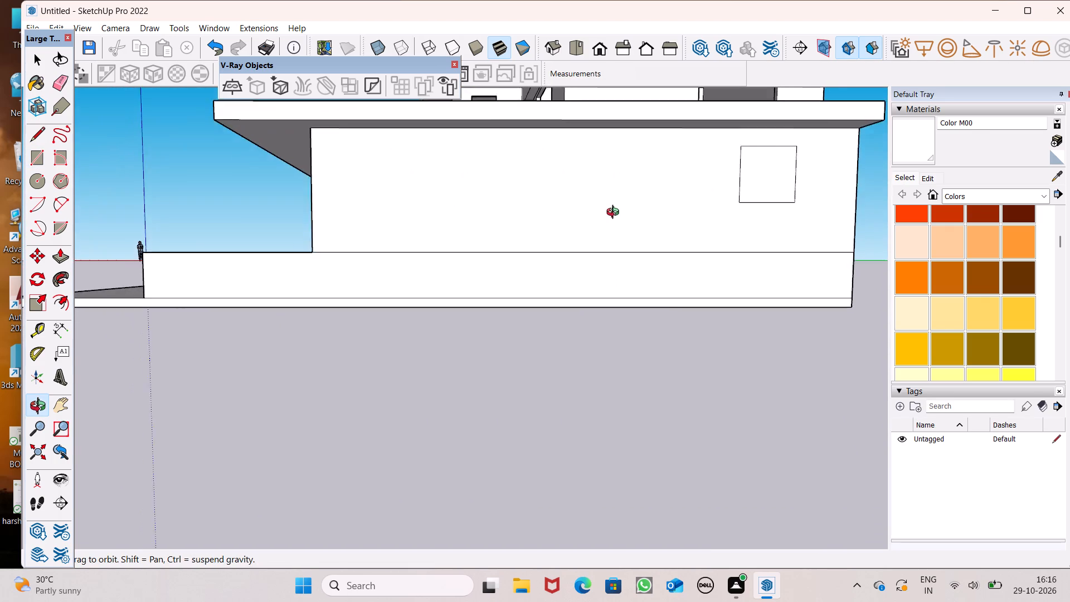
{"action": "middle_click_drag", "start_coordinate": [615, 213], "coordinate": [606, 205]}
{"action": "left_click", "coordinate": [442, 138]}
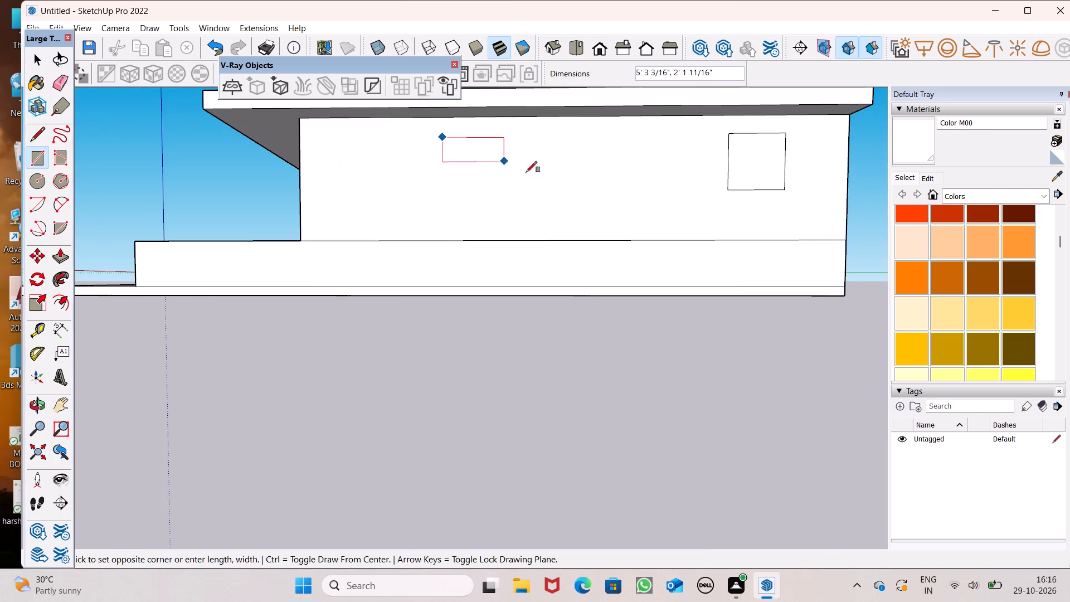
{"action": "scroll", "coordinate": [626, 167], "scroll_direction": "up", "scroll_amount": 4}
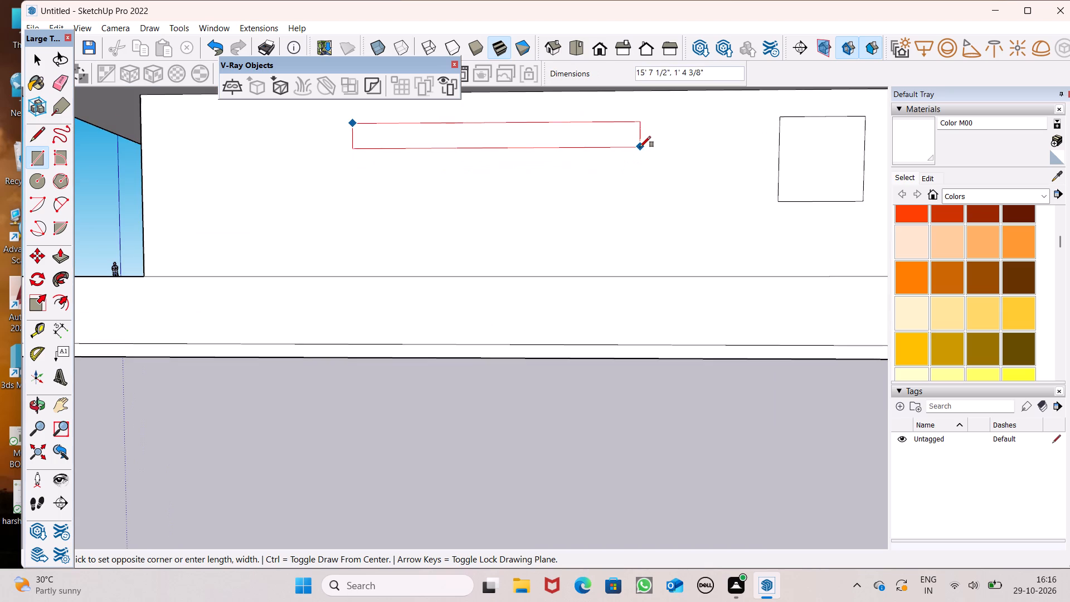
{"action": "left_click", "coordinate": [636, 156]}
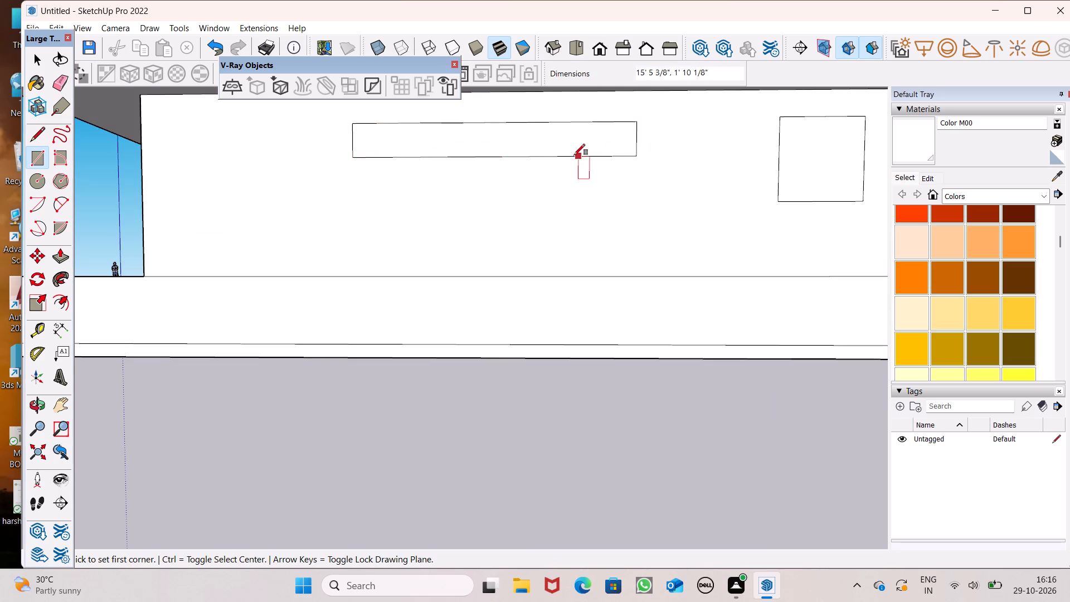
{"action": "scroll", "coordinate": [573, 161], "scroll_direction": "down", "scroll_amount": 6}
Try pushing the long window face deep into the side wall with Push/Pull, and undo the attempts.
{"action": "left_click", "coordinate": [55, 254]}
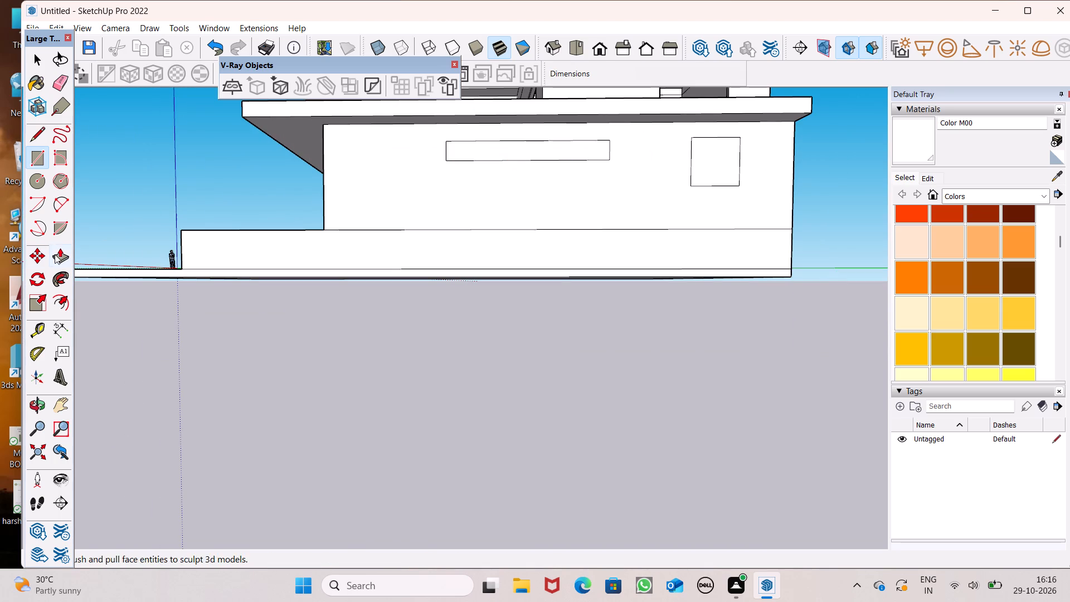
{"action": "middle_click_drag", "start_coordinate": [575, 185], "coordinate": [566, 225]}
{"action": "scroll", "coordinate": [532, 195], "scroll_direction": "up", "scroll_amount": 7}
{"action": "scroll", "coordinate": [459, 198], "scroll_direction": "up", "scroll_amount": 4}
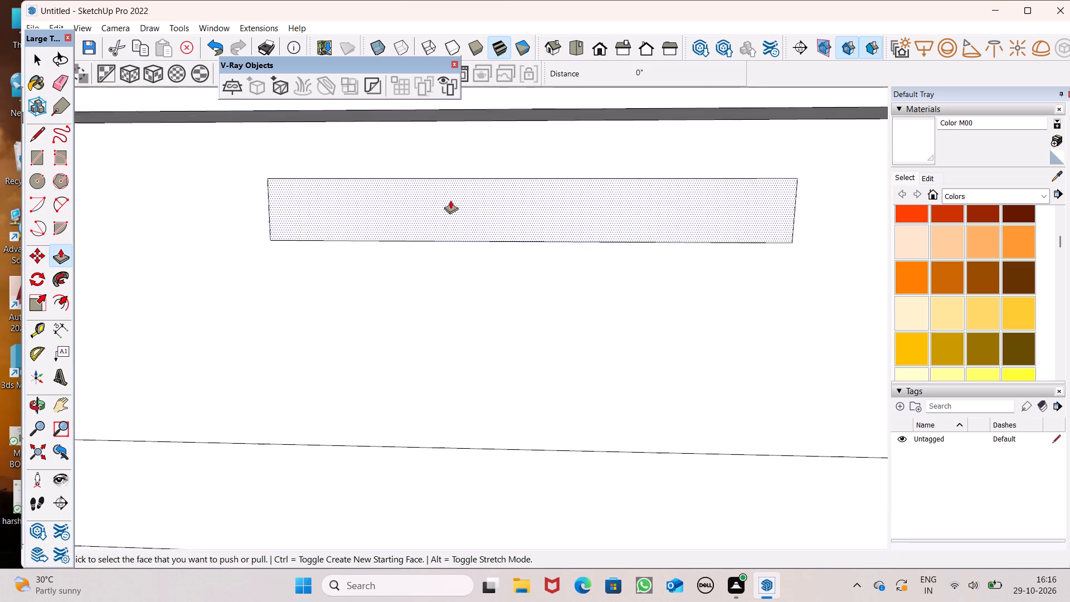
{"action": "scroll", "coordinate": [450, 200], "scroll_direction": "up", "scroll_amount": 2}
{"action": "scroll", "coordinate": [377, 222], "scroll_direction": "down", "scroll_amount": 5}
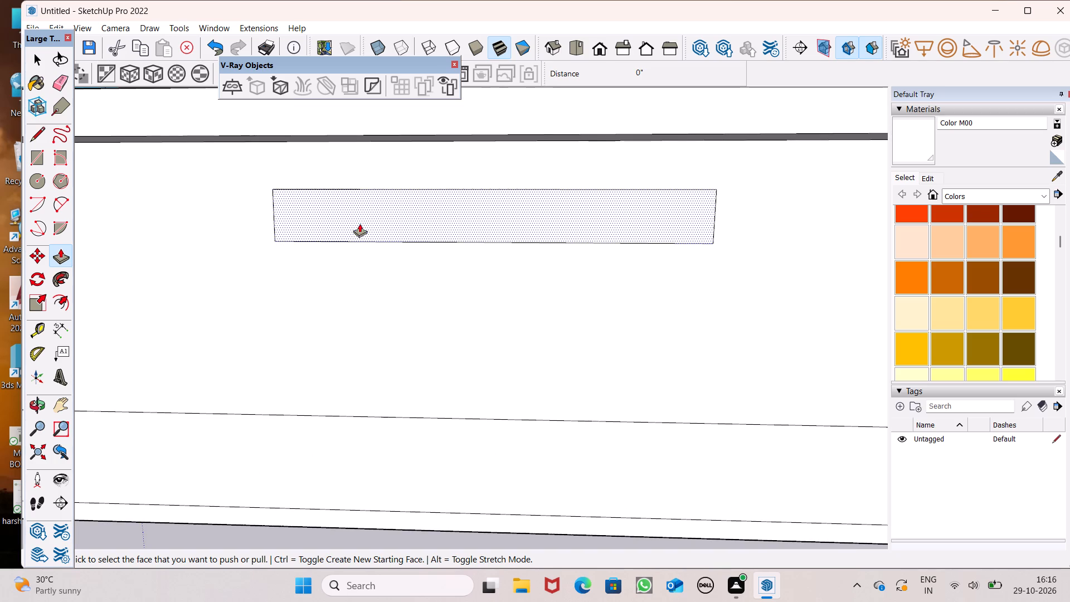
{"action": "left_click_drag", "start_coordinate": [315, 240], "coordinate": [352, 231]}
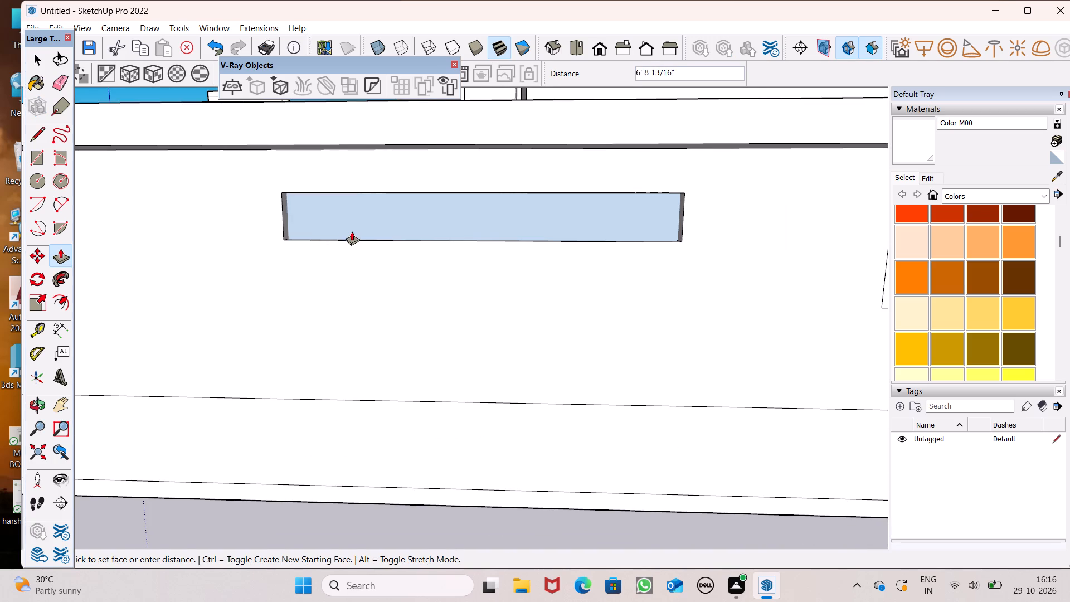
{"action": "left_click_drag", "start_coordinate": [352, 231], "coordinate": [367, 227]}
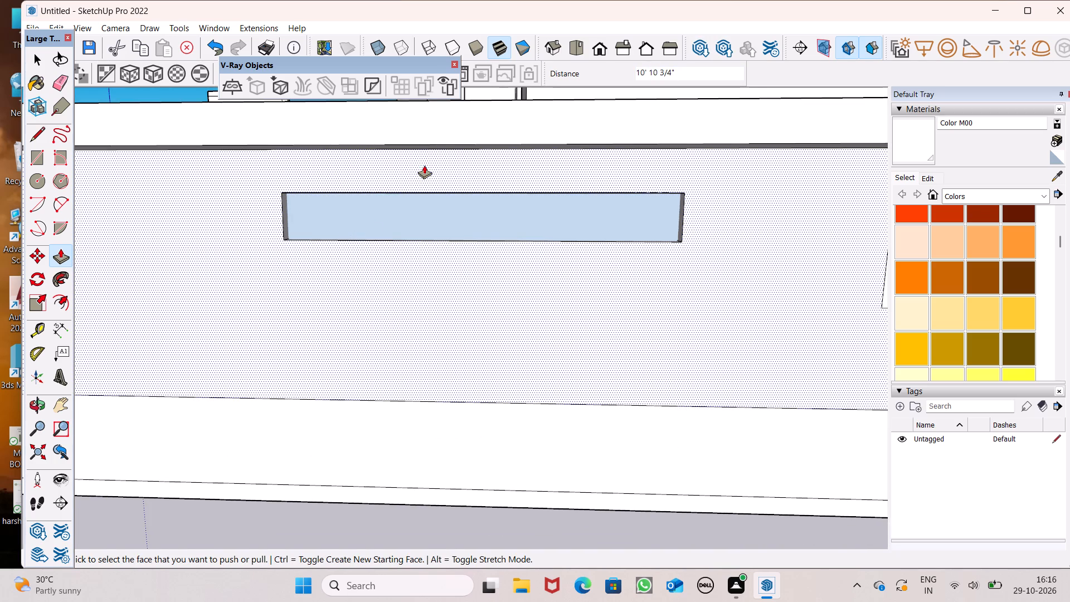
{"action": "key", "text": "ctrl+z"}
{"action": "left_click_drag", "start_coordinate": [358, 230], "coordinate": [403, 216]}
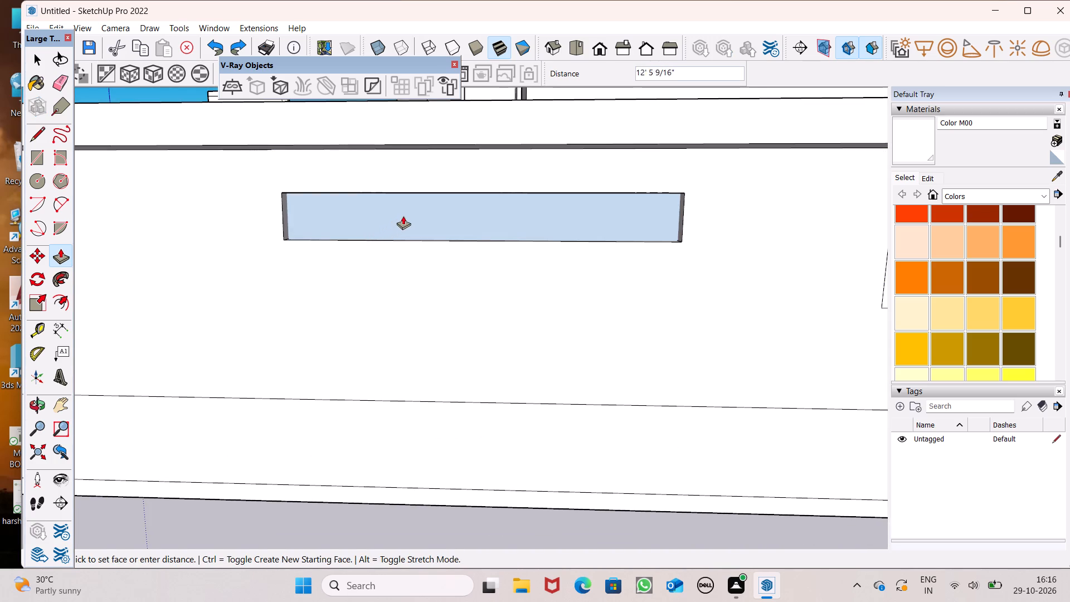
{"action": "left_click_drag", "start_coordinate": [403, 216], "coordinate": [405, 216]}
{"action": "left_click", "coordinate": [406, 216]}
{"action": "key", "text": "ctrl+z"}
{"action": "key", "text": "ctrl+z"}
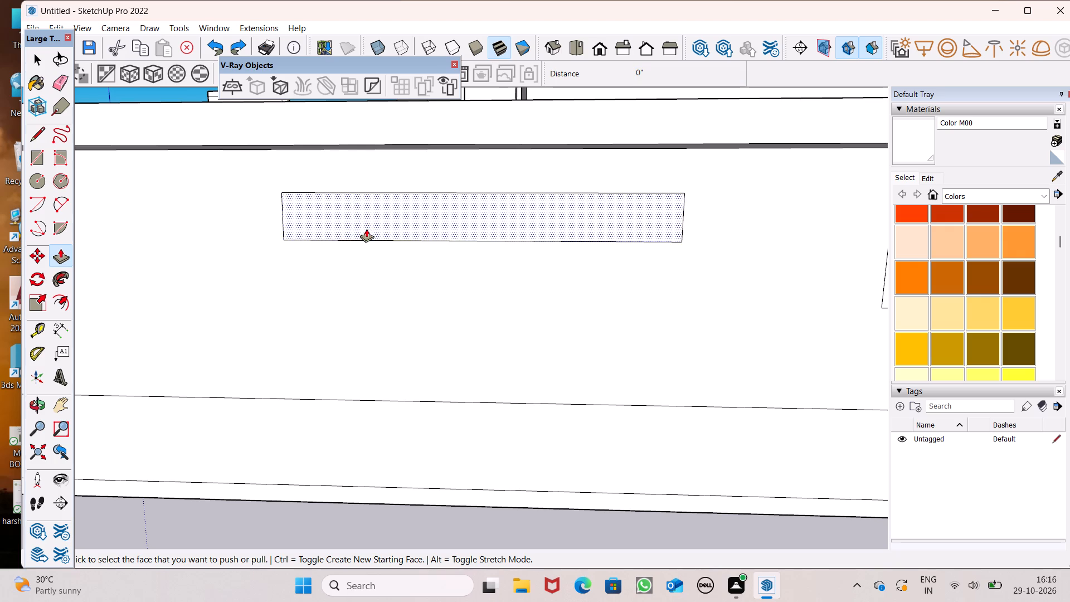
Push the long window face 9" through the ground-floor side wall to cut the opening.
{"action": "left_click_drag", "start_coordinate": [335, 234], "coordinate": [462, 235]}
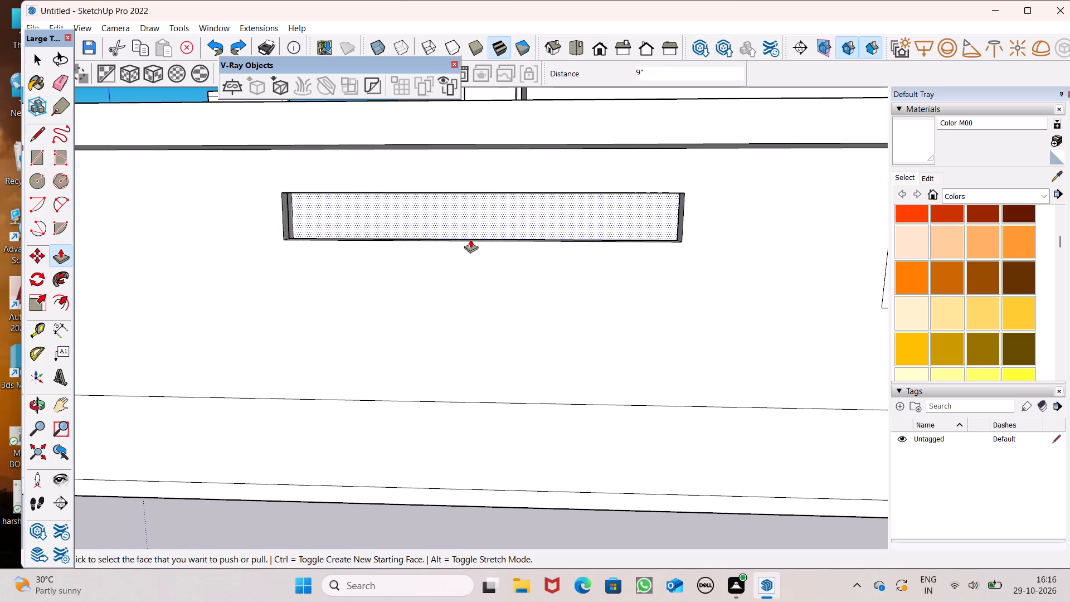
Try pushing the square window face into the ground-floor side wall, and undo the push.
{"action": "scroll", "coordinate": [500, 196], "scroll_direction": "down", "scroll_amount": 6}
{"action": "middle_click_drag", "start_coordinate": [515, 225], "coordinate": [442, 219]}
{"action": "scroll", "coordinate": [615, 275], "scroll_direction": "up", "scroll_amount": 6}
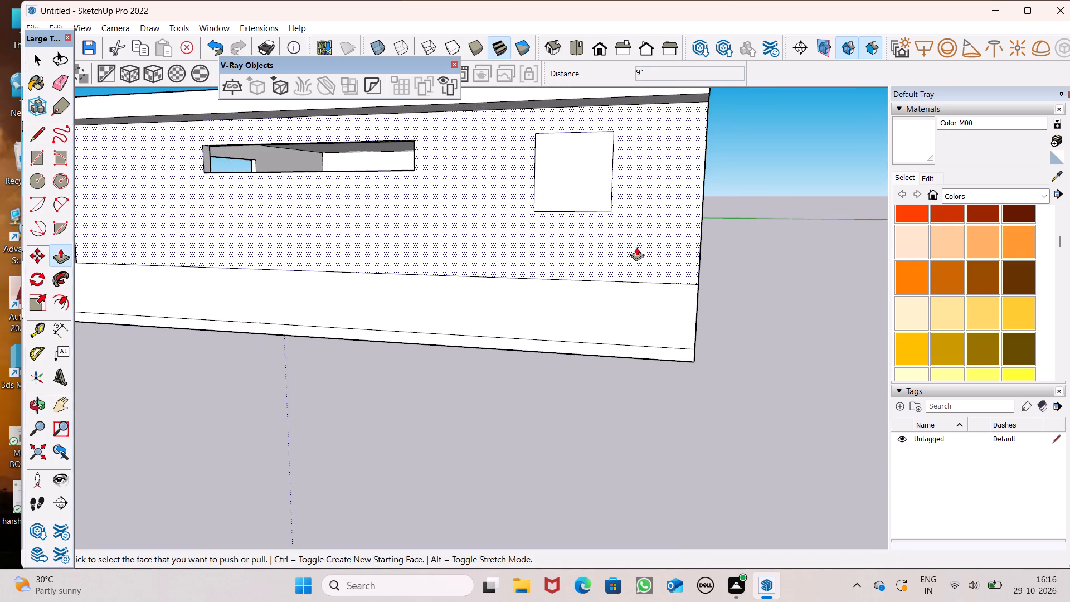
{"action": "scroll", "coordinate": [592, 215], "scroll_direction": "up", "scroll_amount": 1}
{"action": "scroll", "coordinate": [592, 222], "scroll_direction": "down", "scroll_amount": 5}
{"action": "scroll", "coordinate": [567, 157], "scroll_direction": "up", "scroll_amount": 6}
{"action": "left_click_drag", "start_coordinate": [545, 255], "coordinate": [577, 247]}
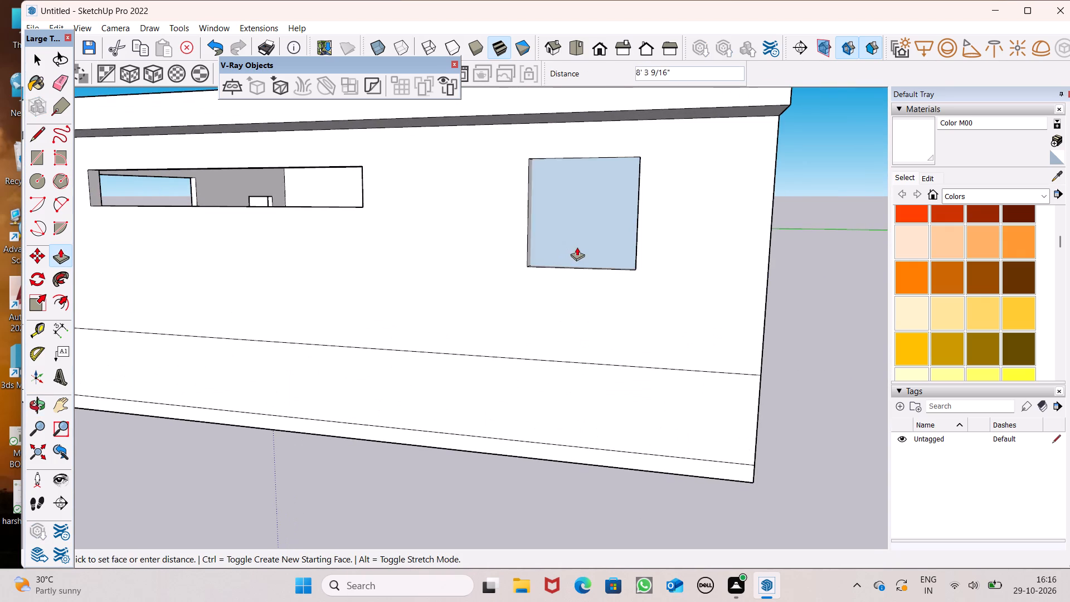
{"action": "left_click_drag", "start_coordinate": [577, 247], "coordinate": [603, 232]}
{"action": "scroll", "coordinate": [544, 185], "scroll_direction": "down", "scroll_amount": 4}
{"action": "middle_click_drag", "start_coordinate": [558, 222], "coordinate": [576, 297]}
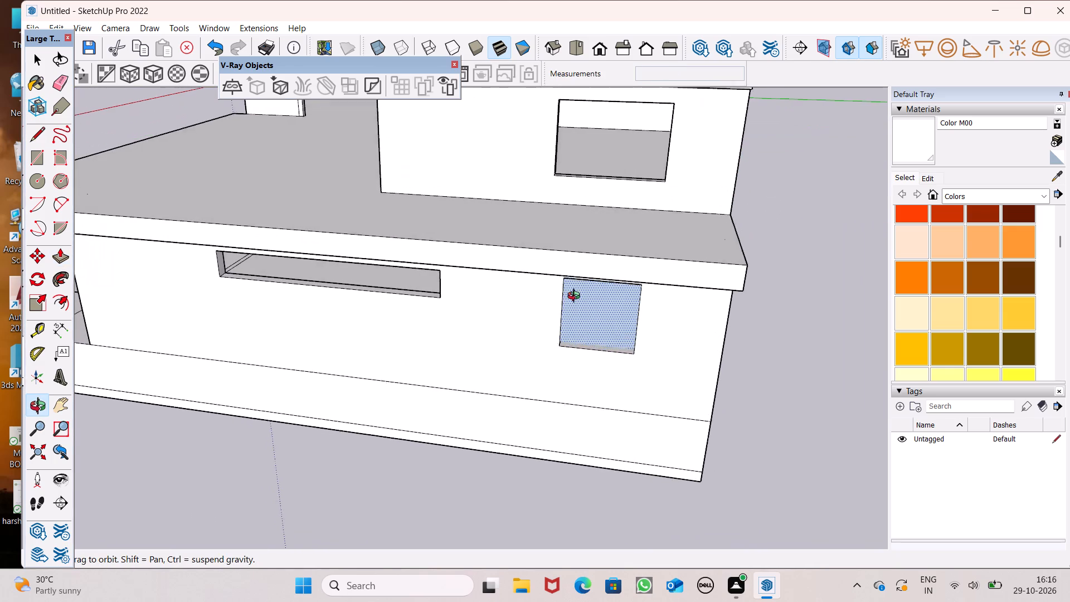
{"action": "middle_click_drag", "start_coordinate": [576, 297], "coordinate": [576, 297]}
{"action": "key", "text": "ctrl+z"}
Push the square window face 9" through the ground-floor side wall to cut the opening.
{"action": "scroll", "coordinate": [667, 359], "scroll_direction": "up", "scroll_amount": 6}
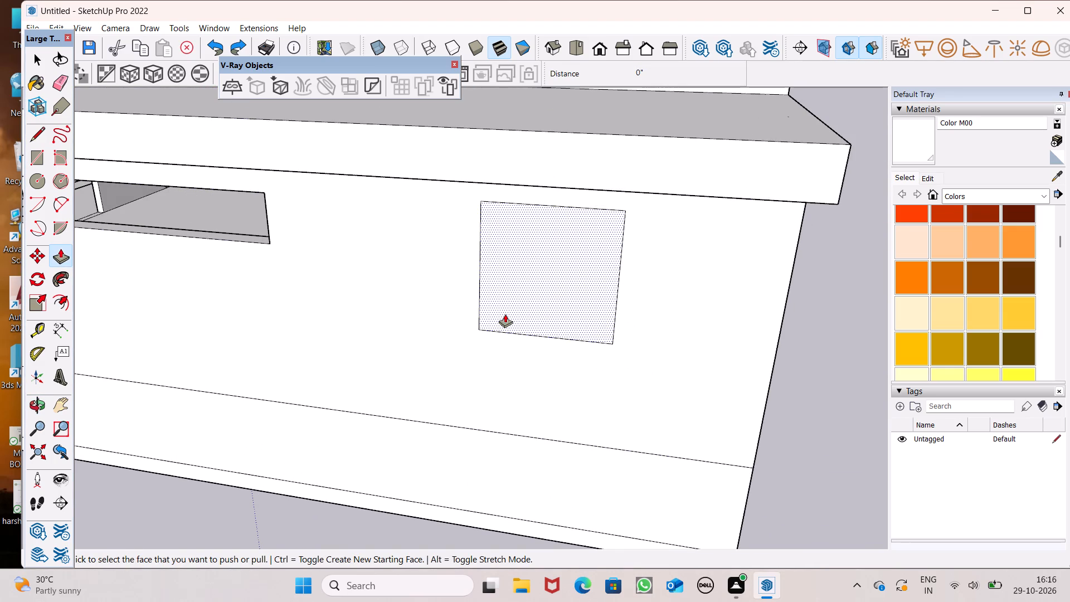
{"action": "left_click_drag", "start_coordinate": [505, 314], "coordinate": [538, 253]}
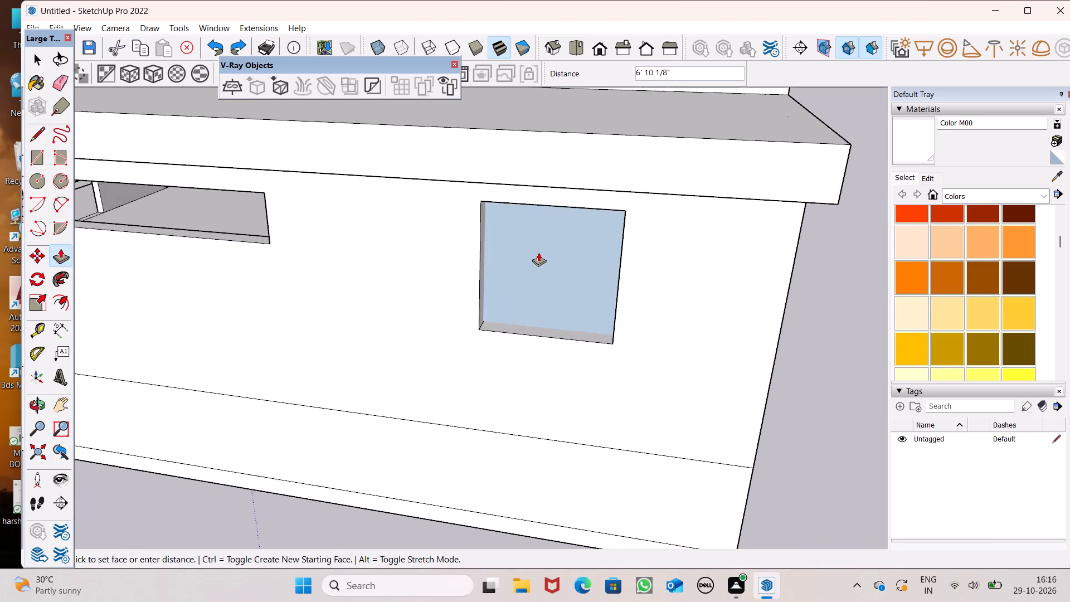
{"action": "left_click_drag", "start_coordinate": [538, 253], "coordinate": [582, 244]}
{"action": "middle_click_drag", "start_coordinate": [587, 261], "coordinate": [650, 176]}
{"action": "key", "text": "space"}
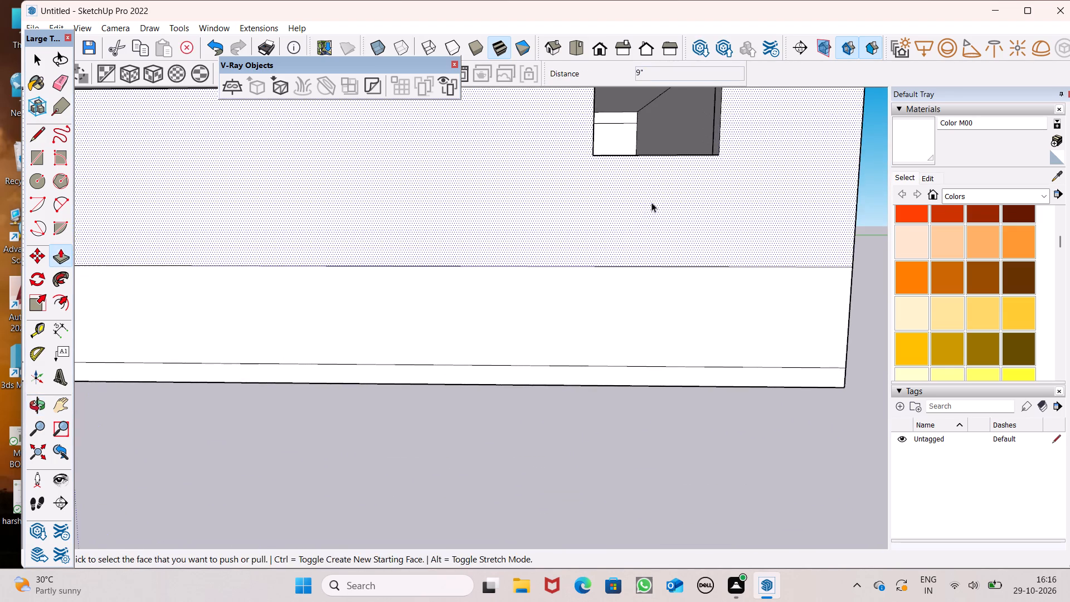
Examine the two new side-wall window openings and the whole house from the side, the front corner and the front.
{"action": "scroll", "coordinate": [624, 253], "scroll_direction": "down", "scroll_amount": 6}
{"action": "middle_click_drag", "start_coordinate": [596, 273], "coordinate": [686, 289]}
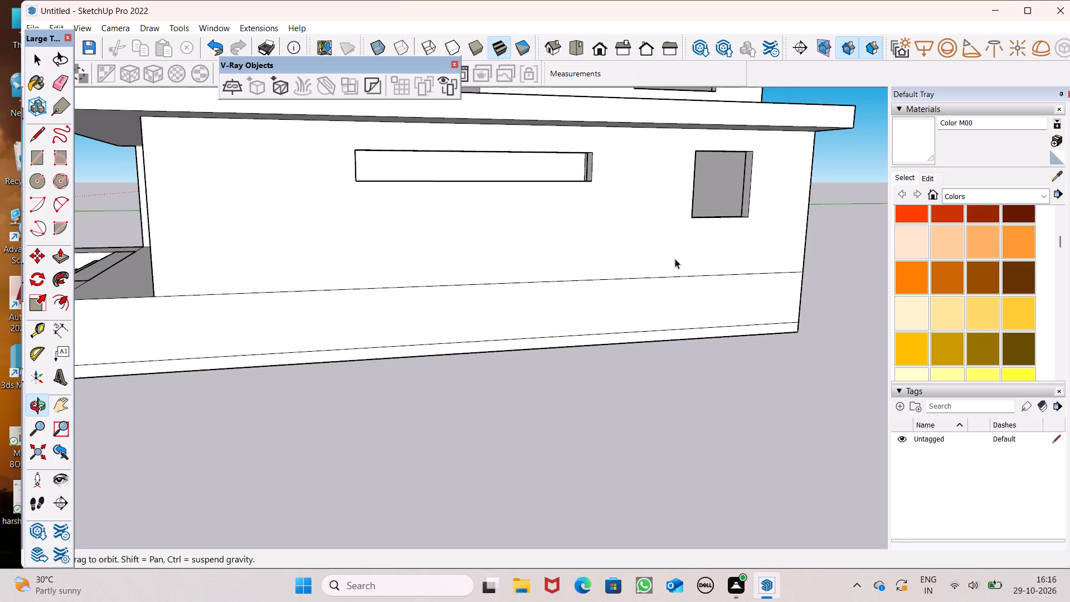
{"action": "scroll", "coordinate": [678, 267], "scroll_direction": "down", "scroll_amount": 4}
{"action": "middle_click_drag", "start_coordinate": [673, 289], "coordinate": [914, 281]}
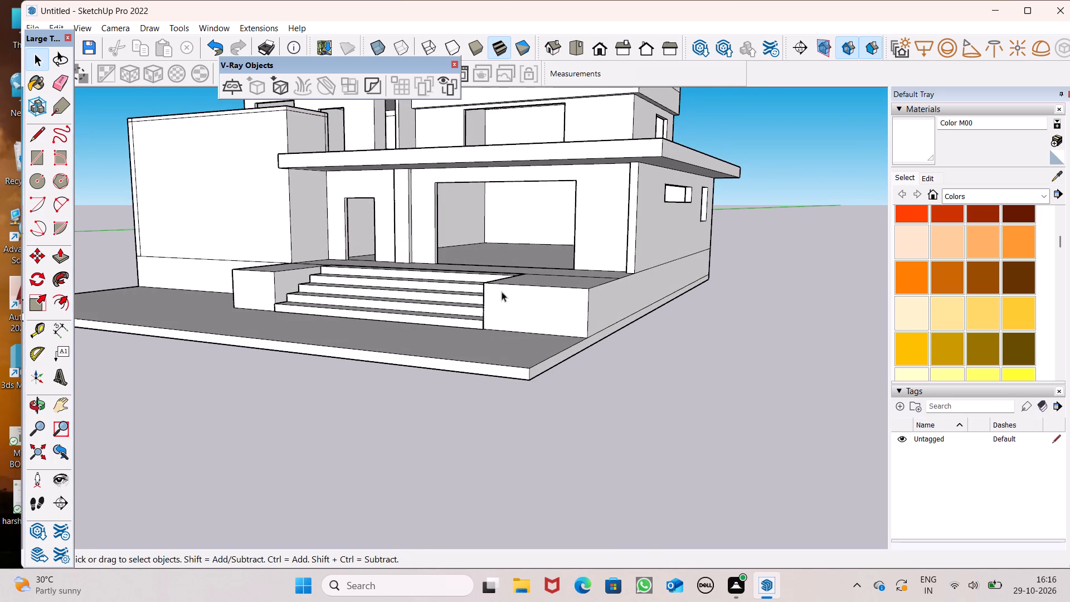
{"action": "middle_click_drag", "start_coordinate": [510, 213], "coordinate": [542, 256]}
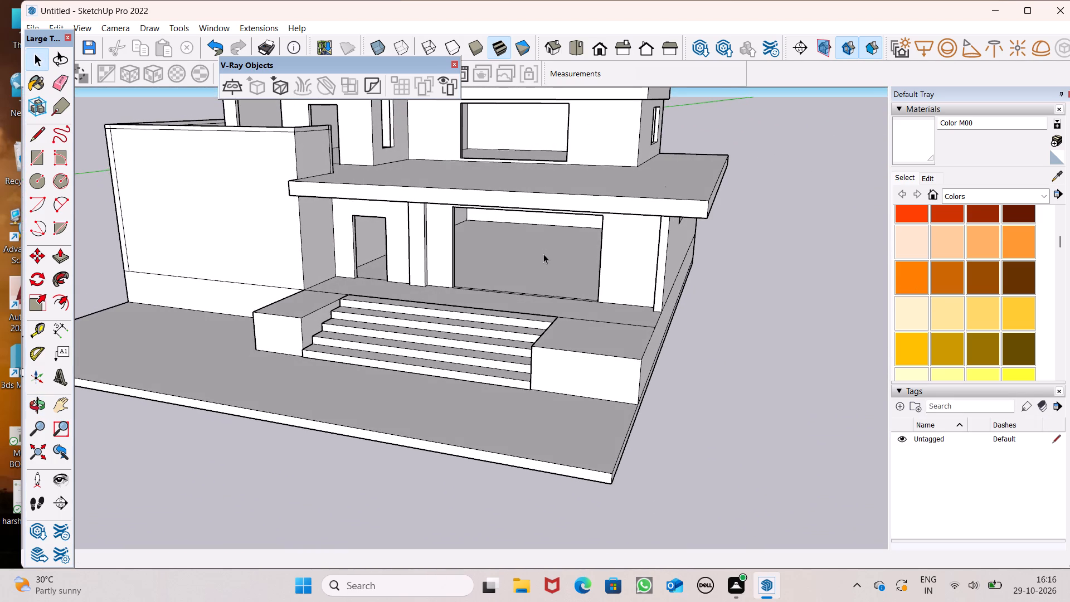
{"action": "scroll", "coordinate": [503, 234], "scroll_direction": "down", "scroll_amount": 2}
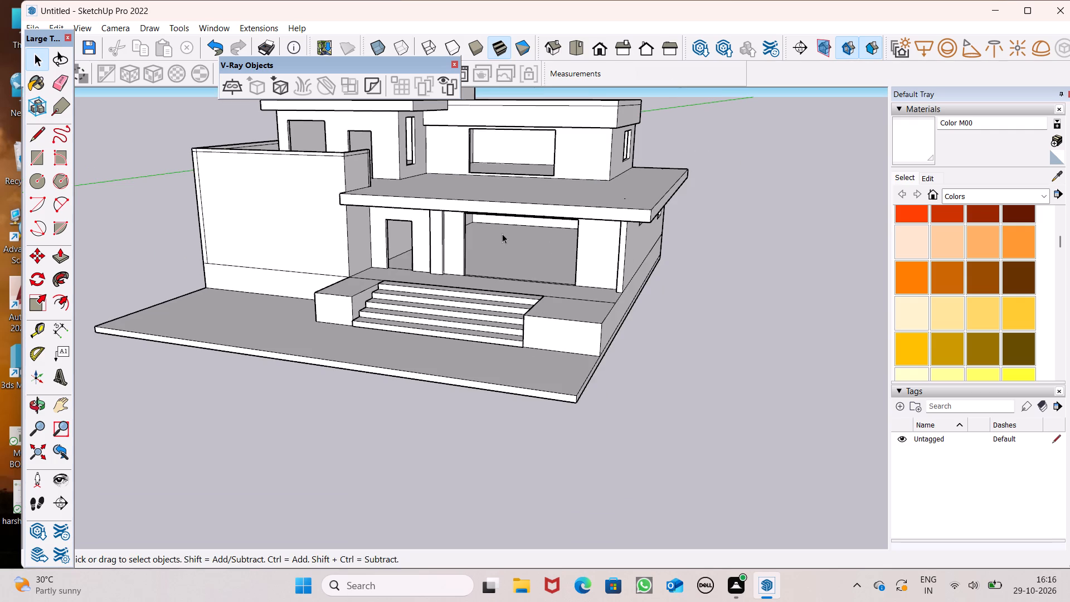
{"action": "middle_click_drag", "start_coordinate": [500, 234], "coordinate": [607, 180]}
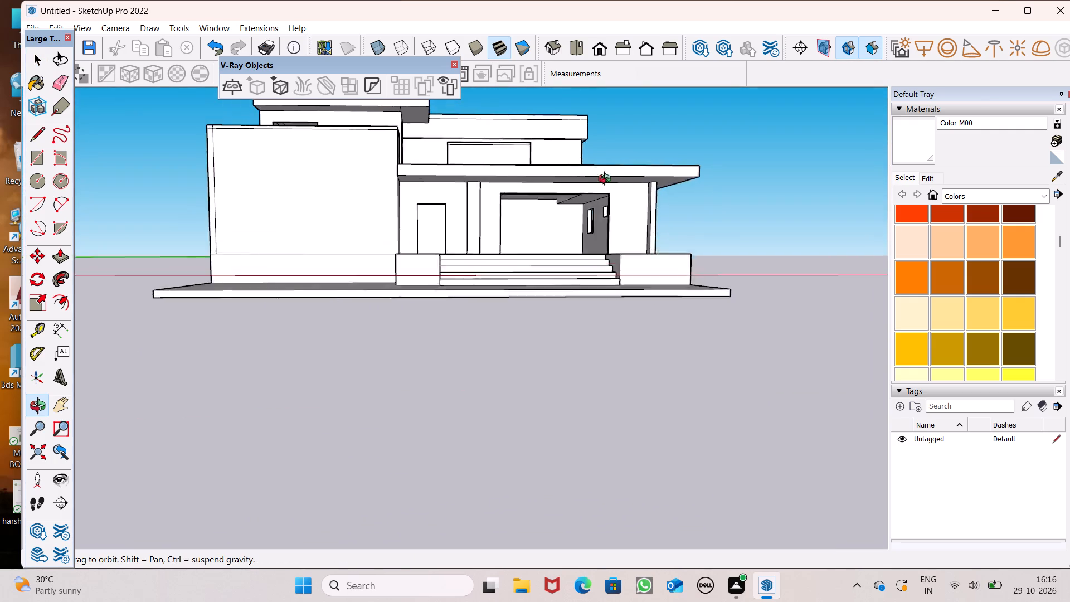
{"action": "middle_click_drag", "start_coordinate": [607, 180], "coordinate": [590, 198]}
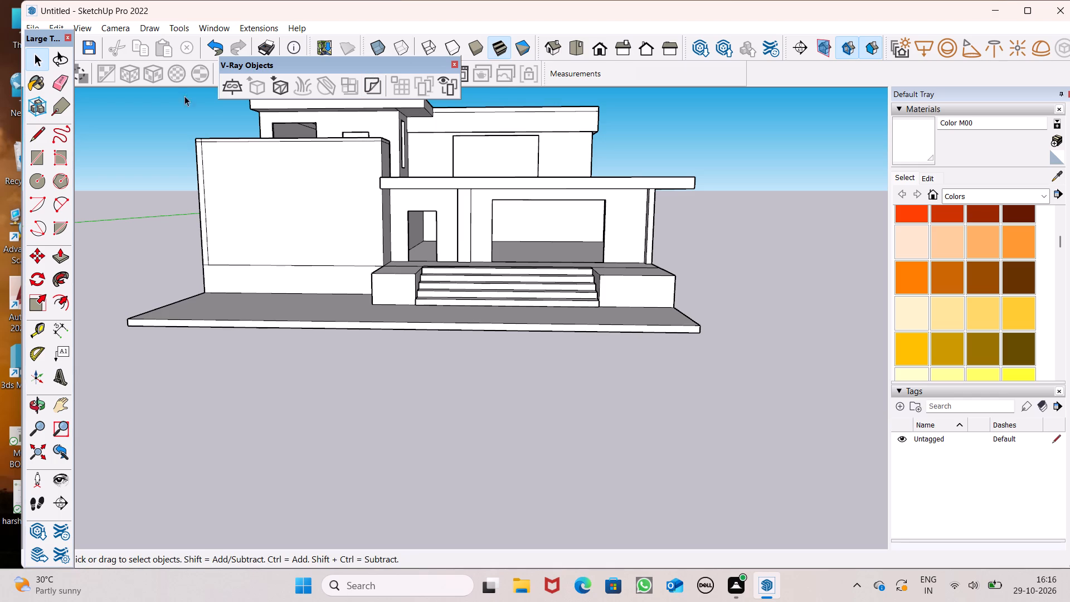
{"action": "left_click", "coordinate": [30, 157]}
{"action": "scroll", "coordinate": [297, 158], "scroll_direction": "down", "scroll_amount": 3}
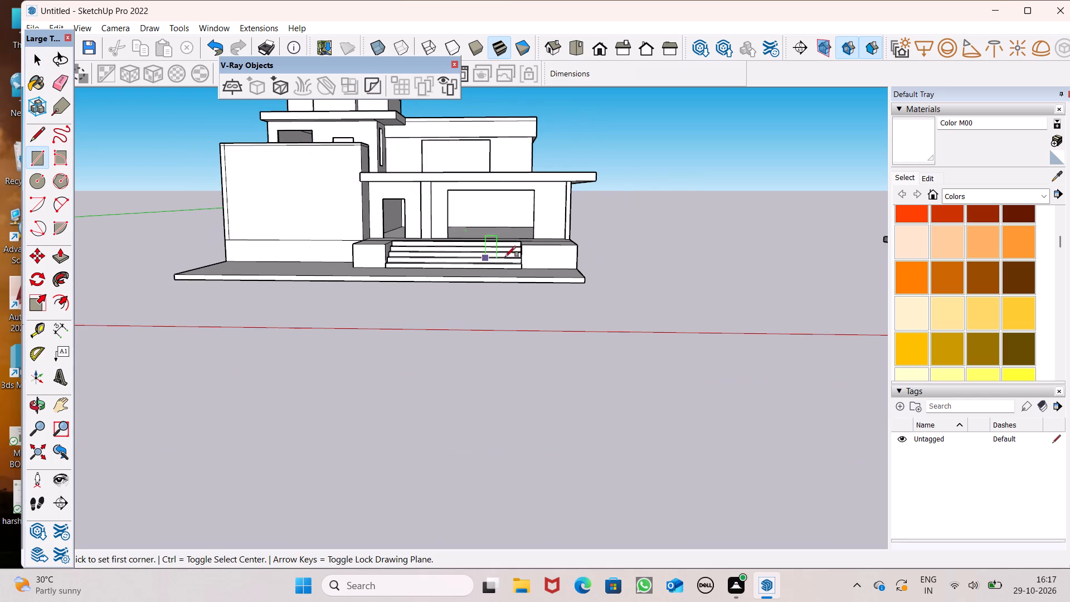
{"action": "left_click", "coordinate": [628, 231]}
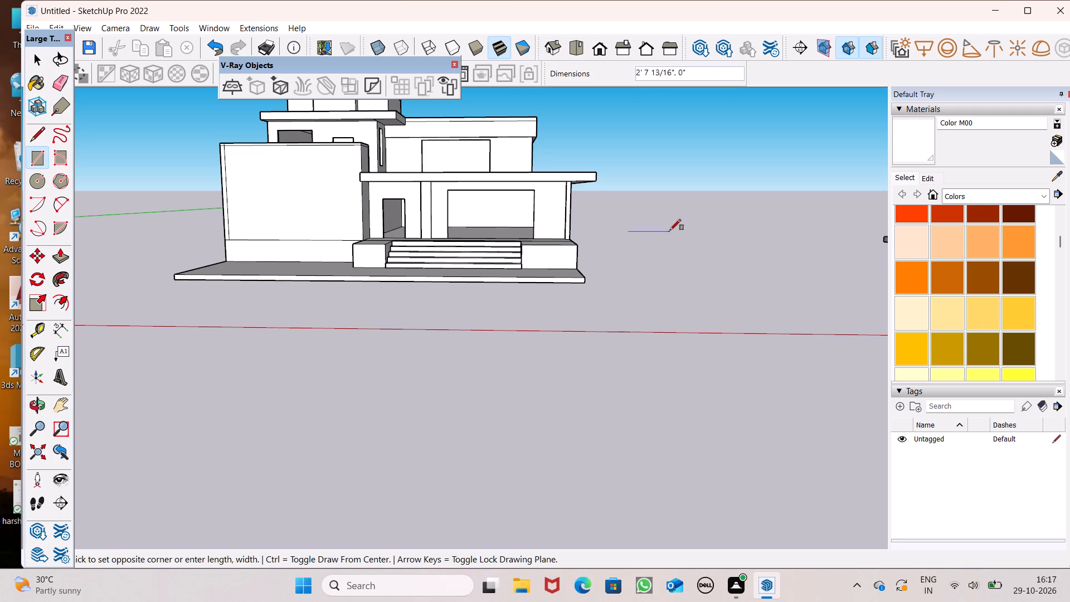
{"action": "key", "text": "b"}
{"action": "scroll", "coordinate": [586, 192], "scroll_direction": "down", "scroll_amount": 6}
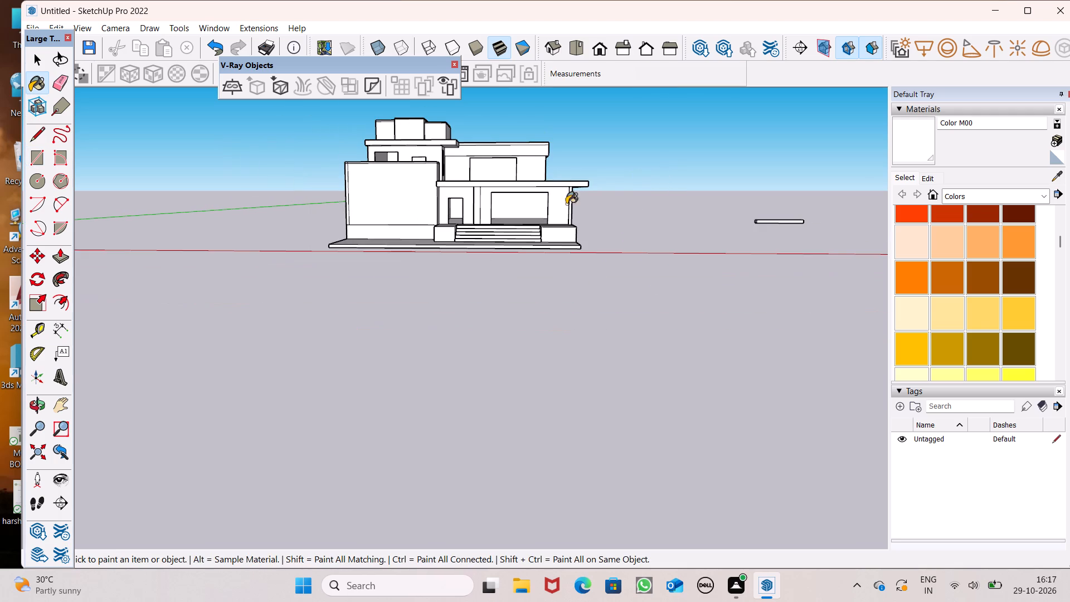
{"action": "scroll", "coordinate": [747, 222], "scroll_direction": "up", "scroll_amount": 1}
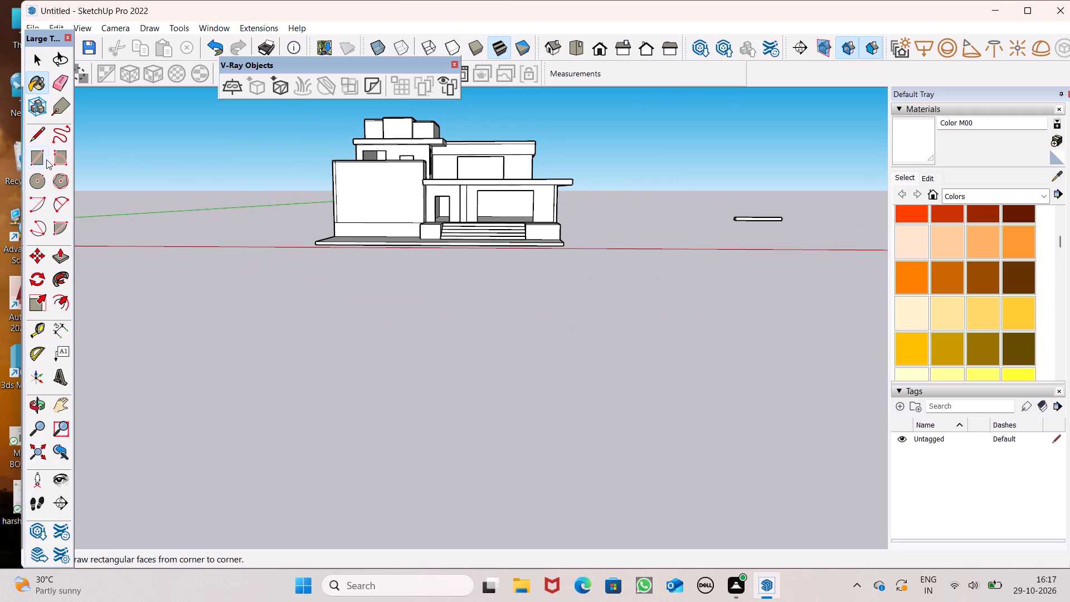
Draw an upright 4' by 7' rectangle in the open space beside the house.
{"action": "left_click", "coordinate": [46, 159]}
{"action": "middle_click_drag", "start_coordinate": [651, 229], "coordinate": [651, 209]}
{"action": "scroll", "coordinate": [622, 185], "scroll_direction": "up", "scroll_amount": 6}
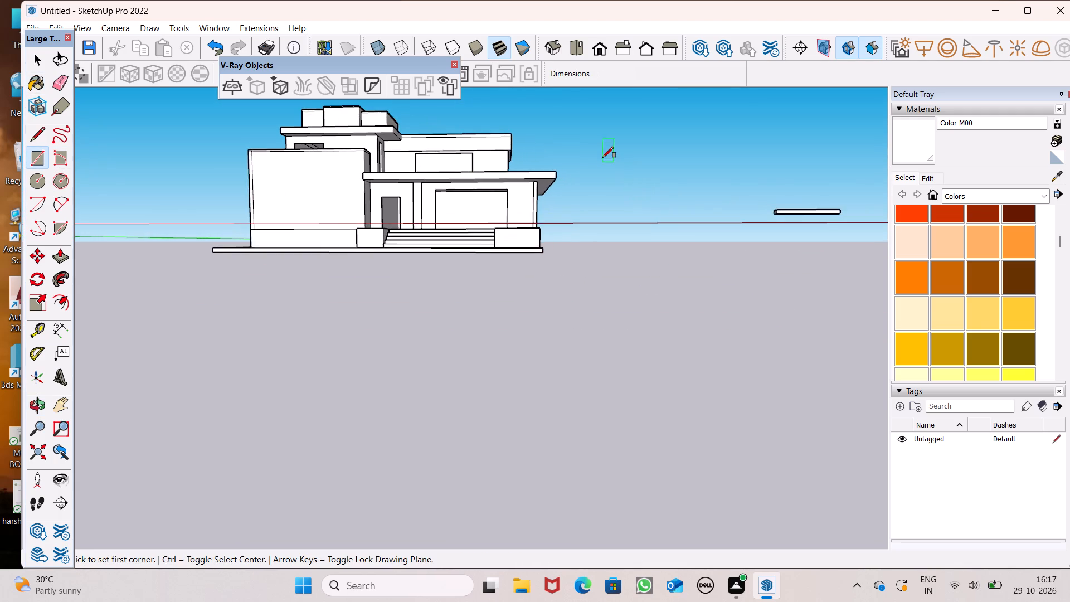
{"action": "scroll", "coordinate": [602, 156], "scroll_direction": "up", "scroll_amount": 6}
{"action": "left_click", "coordinate": [596, 148]}
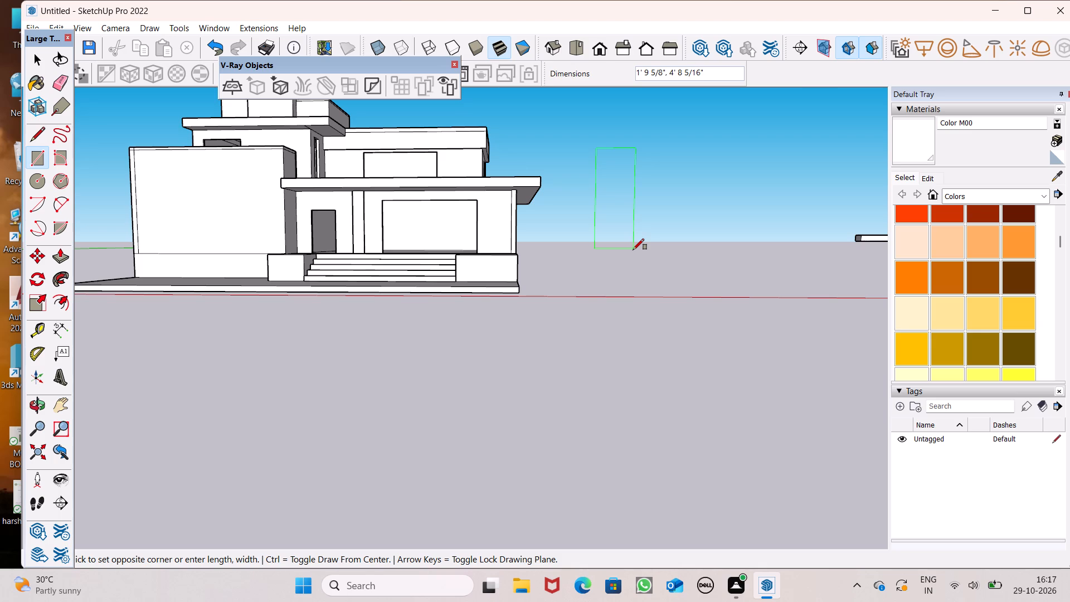
{"action": "type", "text": "4',7'"}
{"action": "key", "text": "Return"}
{"action": "key", "text": "space"}
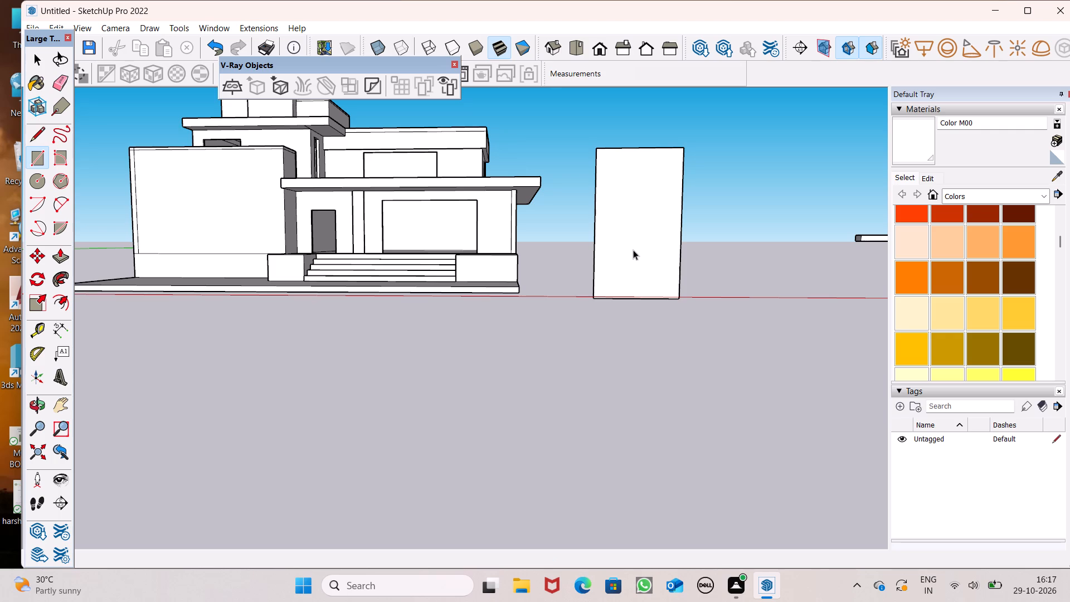
Move the upright 4' by 7' rectangle upward and slightly away from the house, off the red axis line.
{"action": "scroll", "coordinate": [611, 264], "scroll_direction": "down", "scroll_amount": 5}
{"action": "scroll", "coordinate": [636, 259], "scroll_direction": "up", "scroll_amount": 6}
{"action": "scroll", "coordinate": [672, 295], "scroll_direction": "up", "scroll_amount": 1}
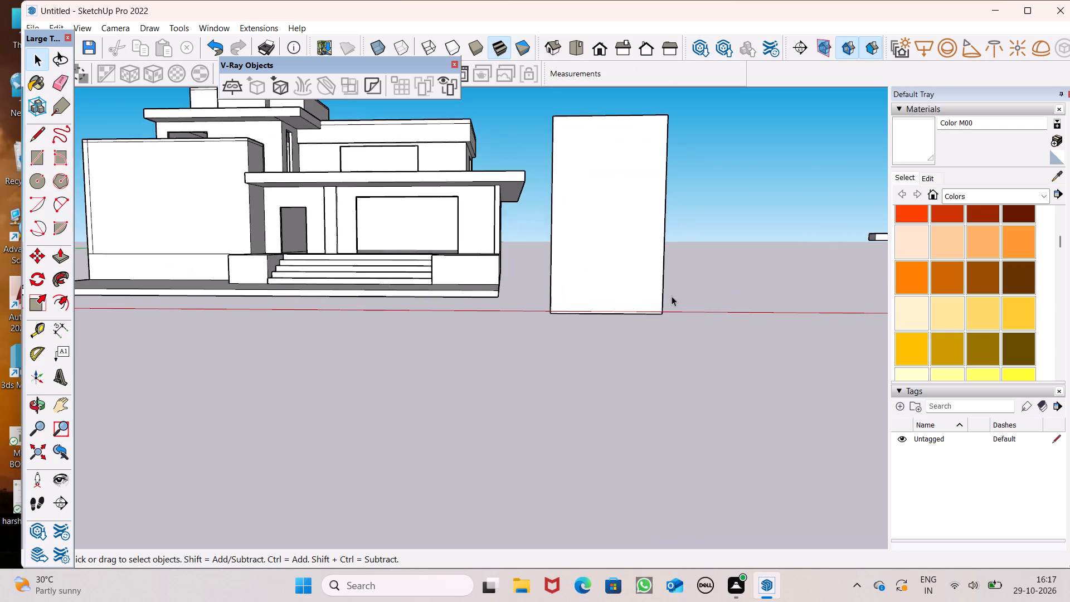
{"action": "scroll", "coordinate": [672, 296], "scroll_direction": "up", "scroll_amount": 2}
{"action": "scroll", "coordinate": [670, 298], "scroll_direction": "down", "scroll_amount": 3}
{"action": "middle_click_drag", "start_coordinate": [666, 316], "coordinate": [663, 327]}
{"action": "scroll", "coordinate": [663, 326], "scroll_direction": "up", "scroll_amount": 1}
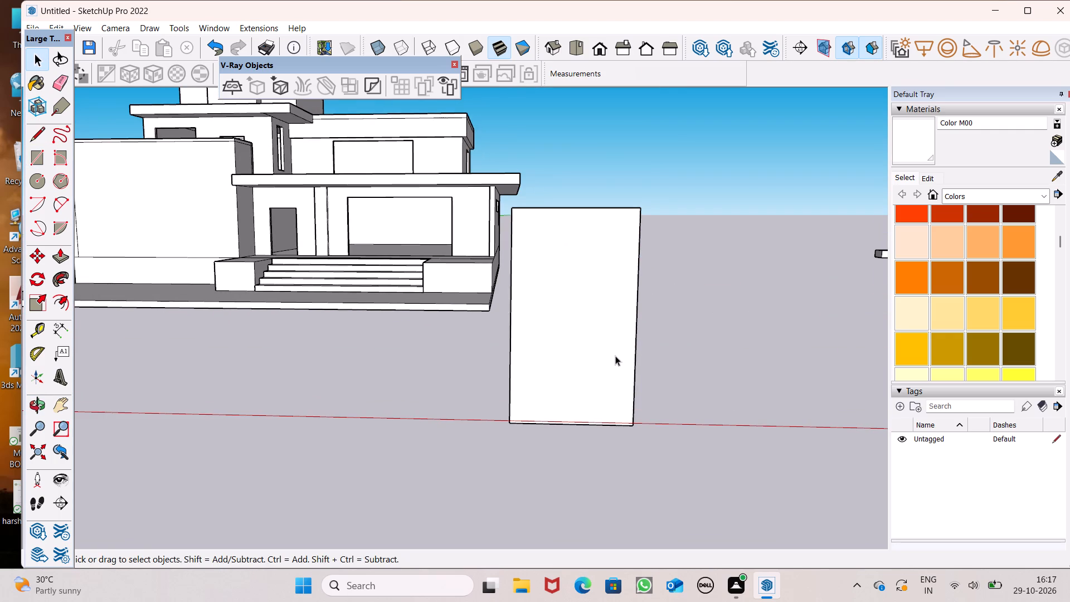
{"action": "double_click", "coordinate": [615, 356]}
{"action": "key", "text": "m"}
{"action": "key", "text": "Return"}
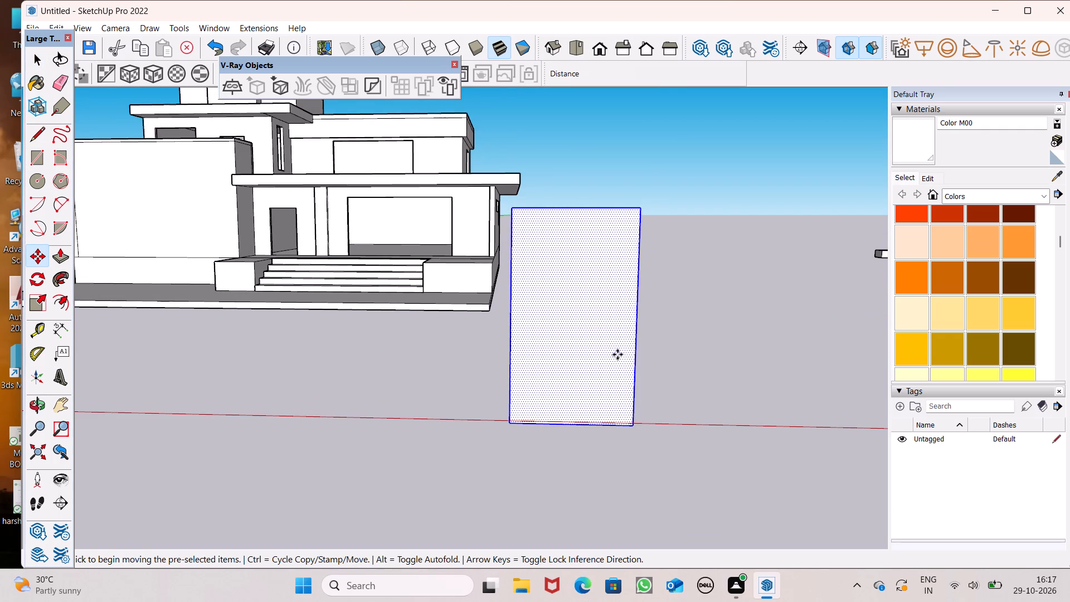
{"action": "left_click_drag", "start_coordinate": [617, 357], "coordinate": [651, 273]}
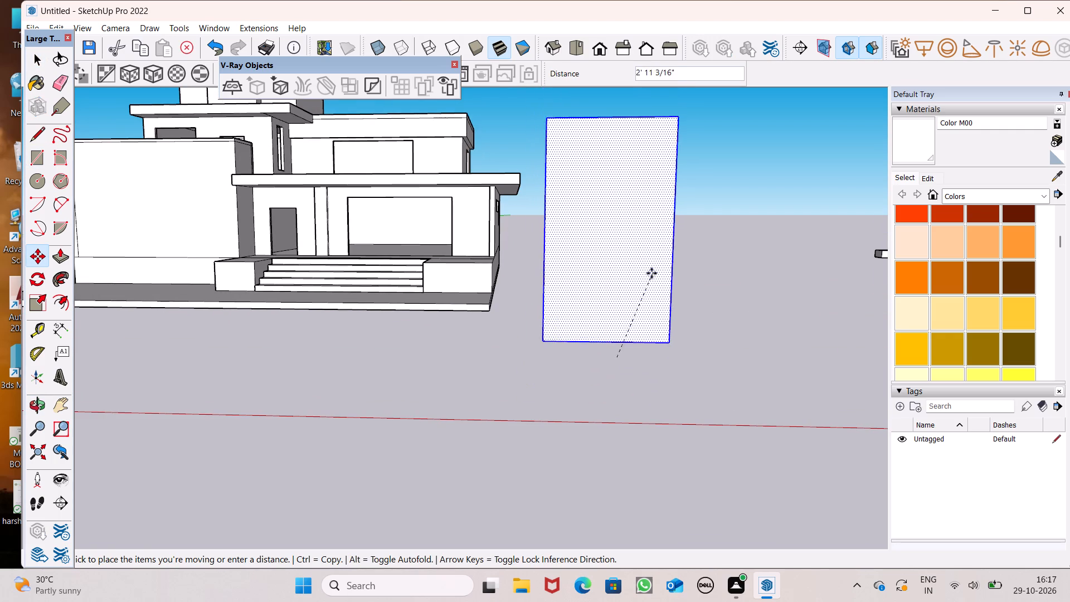
{"action": "left_click_drag", "start_coordinate": [651, 273], "coordinate": [658, 267]}
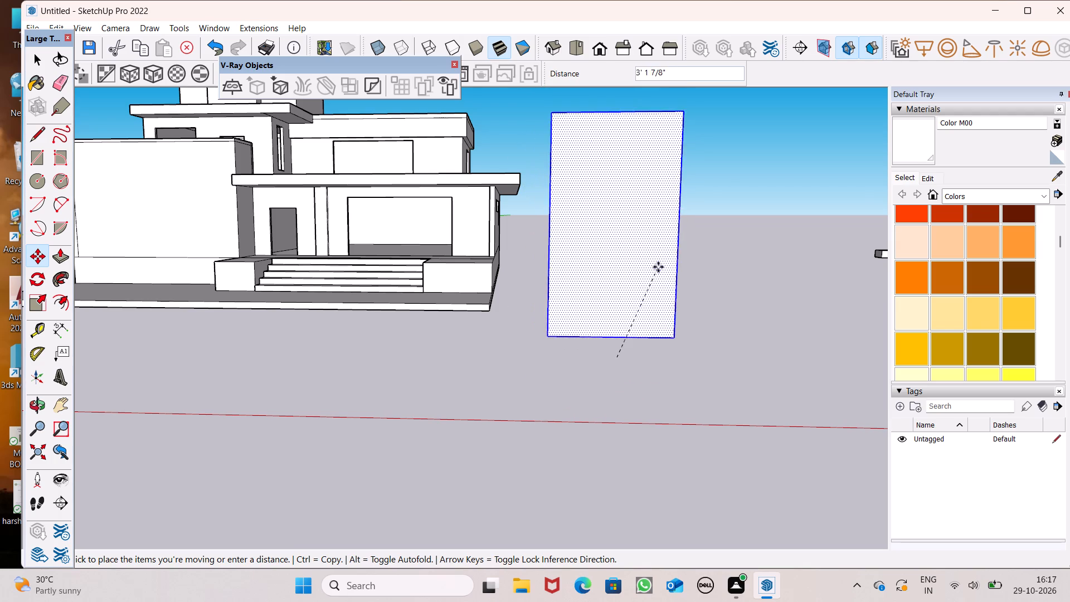
{"action": "left_click_drag", "start_coordinate": [658, 267], "coordinate": [658, 271]}
{"action": "left_click_drag", "start_coordinate": [629, 323], "coordinate": [643, 283]}
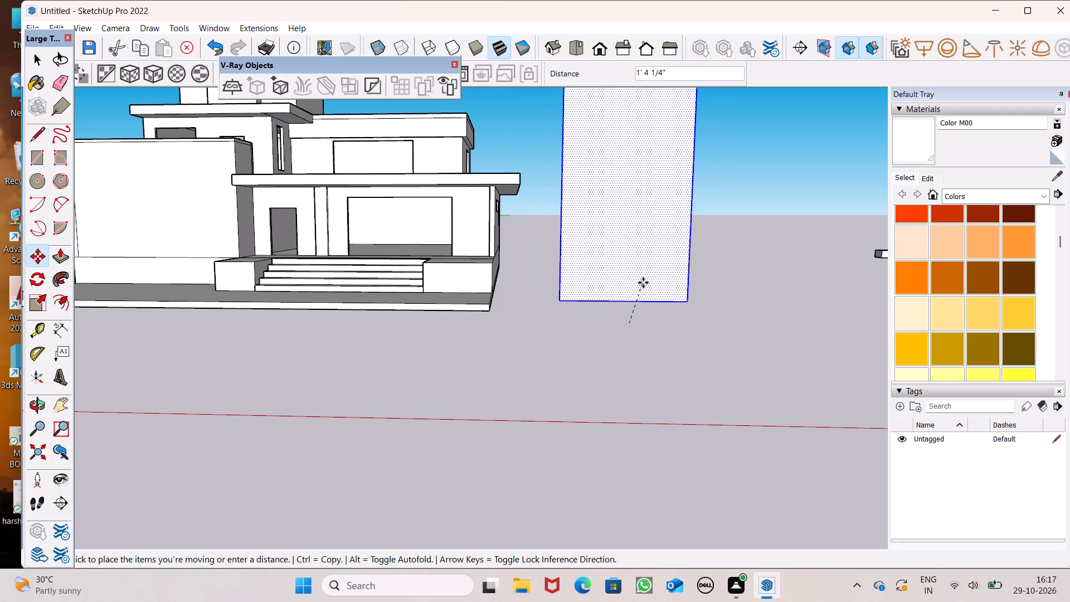
{"action": "left_click_drag", "start_coordinate": [643, 283], "coordinate": [629, 309]}
{"action": "key", "text": "space"}
{"action": "scroll", "coordinate": [618, 323], "scroll_direction": "down", "scroll_amount": 5}
{"action": "left_click", "coordinate": [658, 331]}
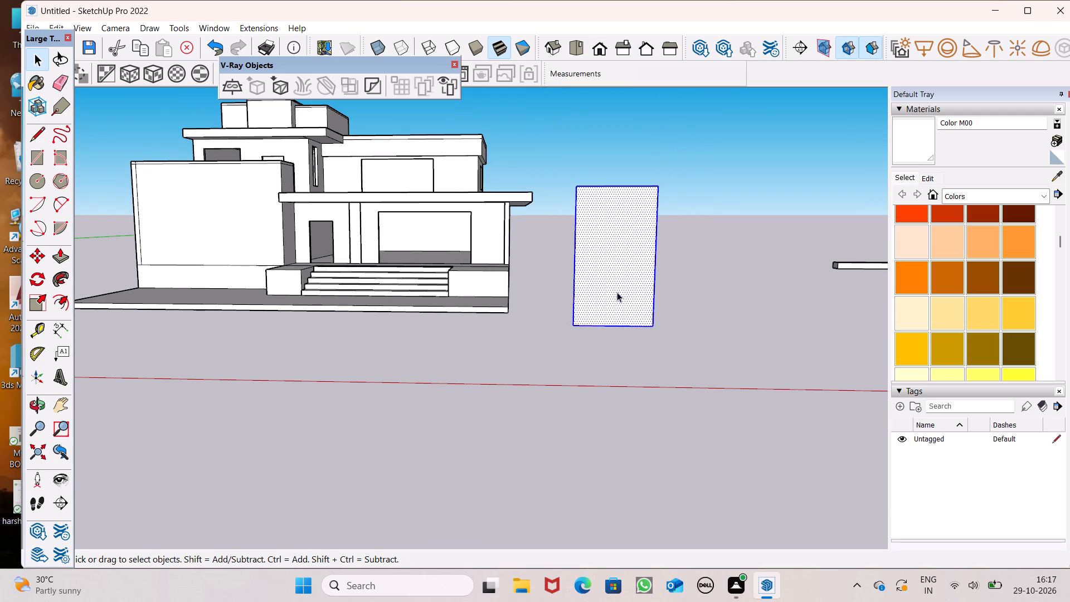
Offset the upright rectangle's outline inward by about 3" to form a frame border.
{"action": "left_click", "coordinate": [51, 302]}
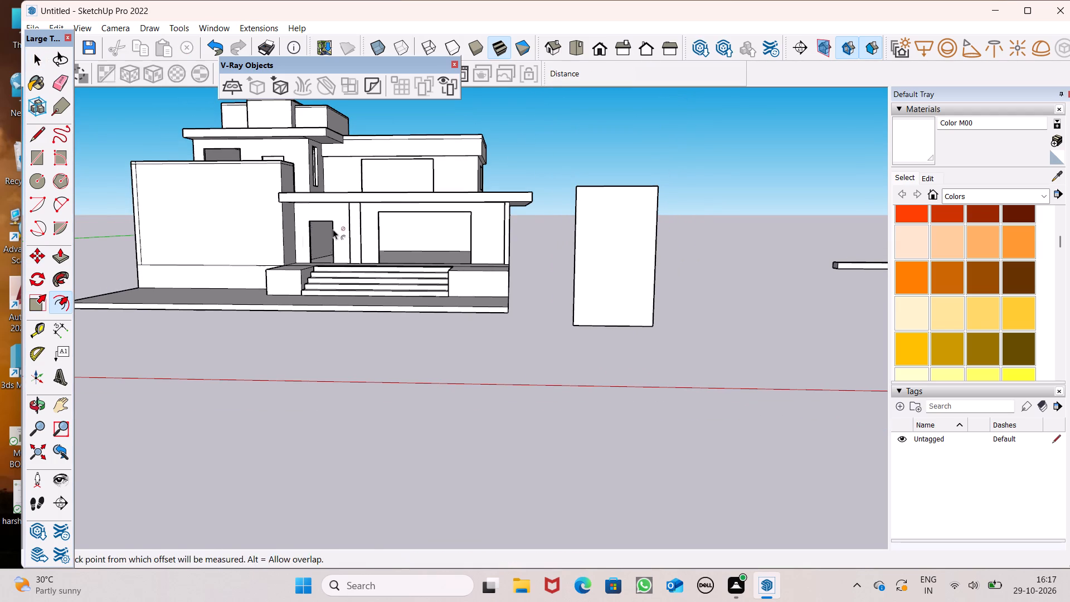
{"action": "scroll", "coordinate": [539, 218], "scroll_direction": "up", "scroll_amount": 2}
{"action": "scroll", "coordinate": [592, 230], "scroll_direction": "down", "scroll_amount": 2}
{"action": "scroll", "coordinate": [643, 195], "scroll_direction": "up", "scroll_amount": 3}
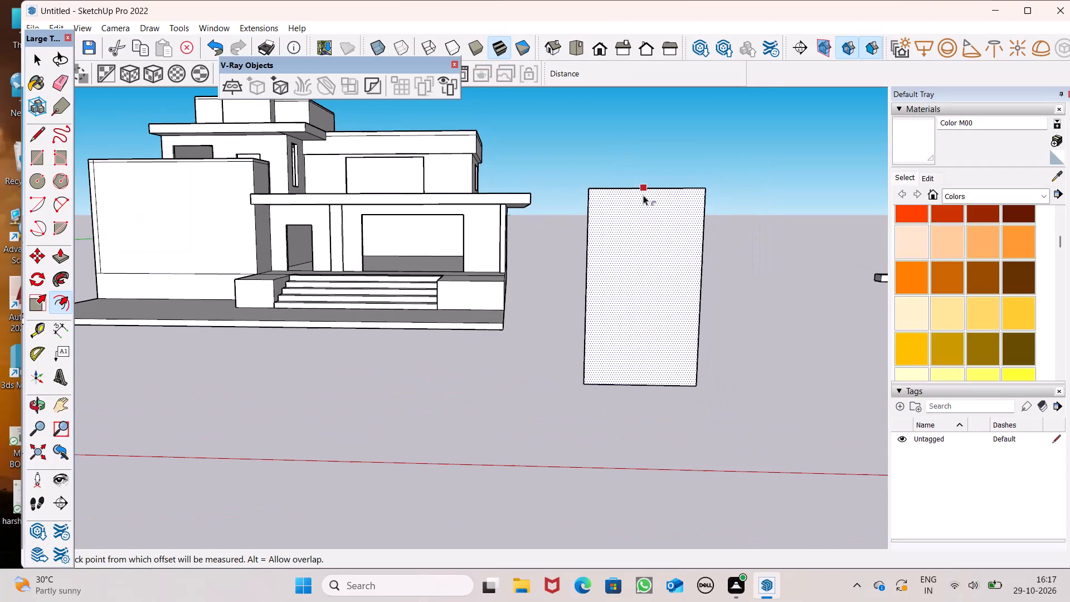
{"action": "scroll", "coordinate": [644, 196], "scroll_direction": "up", "scroll_amount": 1}
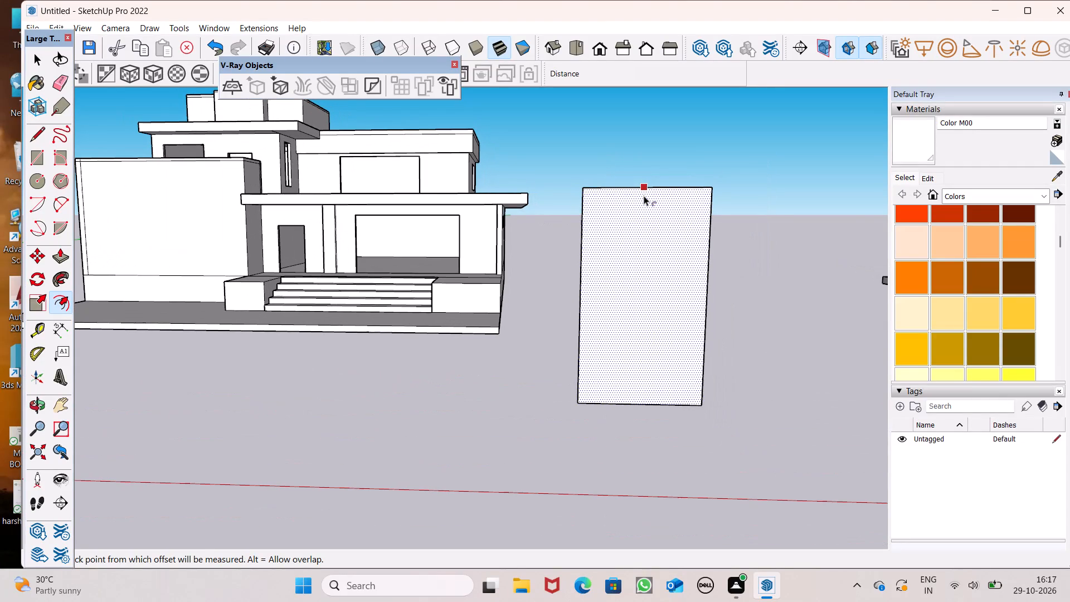
{"action": "left_click", "coordinate": [644, 196]}
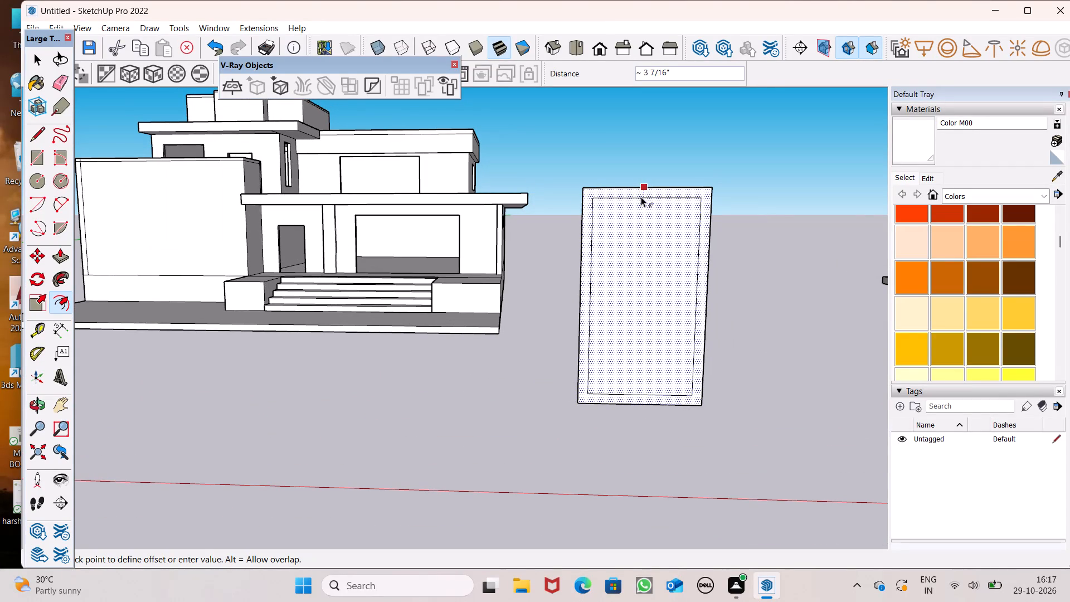
{"action": "key", "text": "space"}
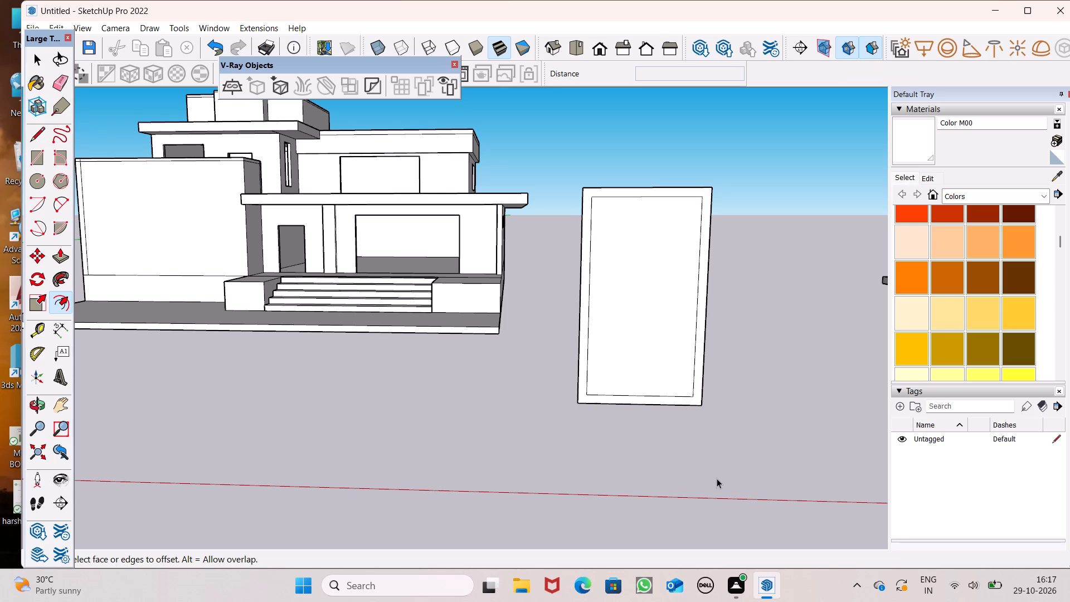
Pull the border face of the upright rectangle out about 3 7/8" to form a raised frame around the panel.
{"action": "middle_click_drag", "start_coordinate": [716, 478], "coordinate": [704, 478]}
{"action": "left_click", "coordinate": [64, 258]}
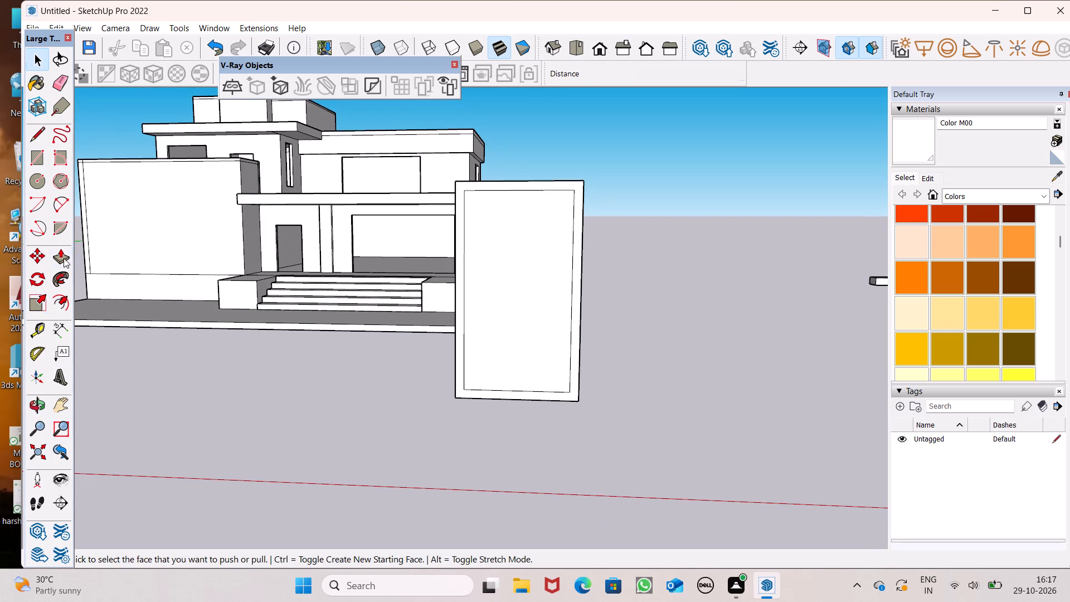
{"action": "scroll", "coordinate": [315, 319], "scroll_direction": "down", "scroll_amount": 2}
{"action": "scroll", "coordinate": [330, 336], "scroll_direction": "up", "scroll_amount": 1}
{"action": "scroll", "coordinate": [494, 240], "scroll_direction": "down", "scroll_amount": 3}
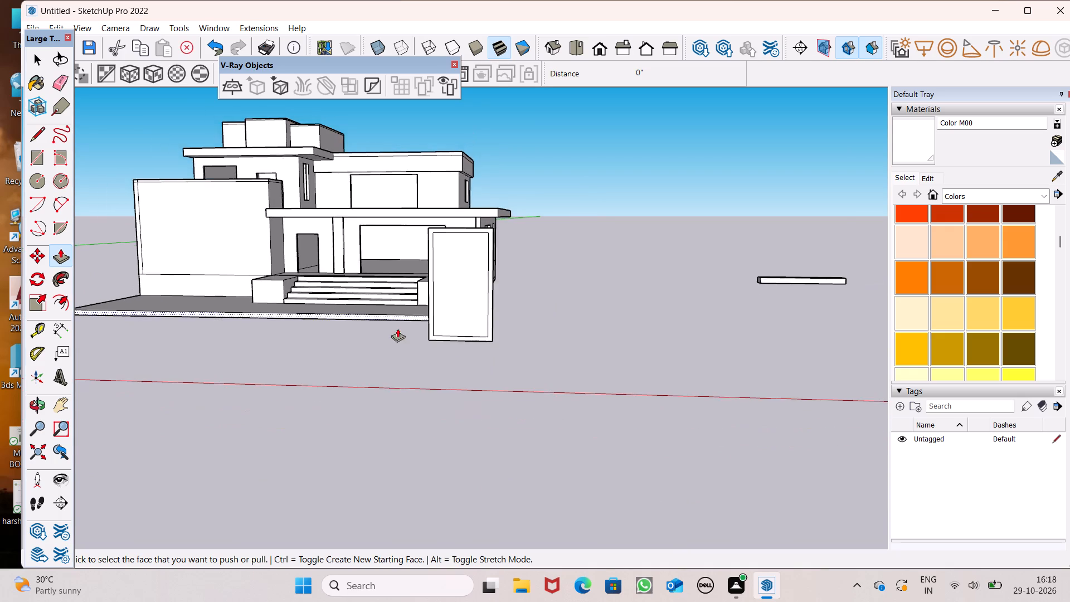
{"action": "scroll", "coordinate": [417, 337], "scroll_direction": "up", "scroll_amount": 7}
{"action": "scroll", "coordinate": [475, 343], "scroll_direction": "down", "scroll_amount": 4}
{"action": "middle_click", "coordinate": [503, 375]}
{"action": "scroll", "coordinate": [518, 366], "scroll_direction": "up", "scroll_amount": 6}
{"action": "scroll", "coordinate": [520, 334], "scroll_direction": "down", "scroll_amount": 2}
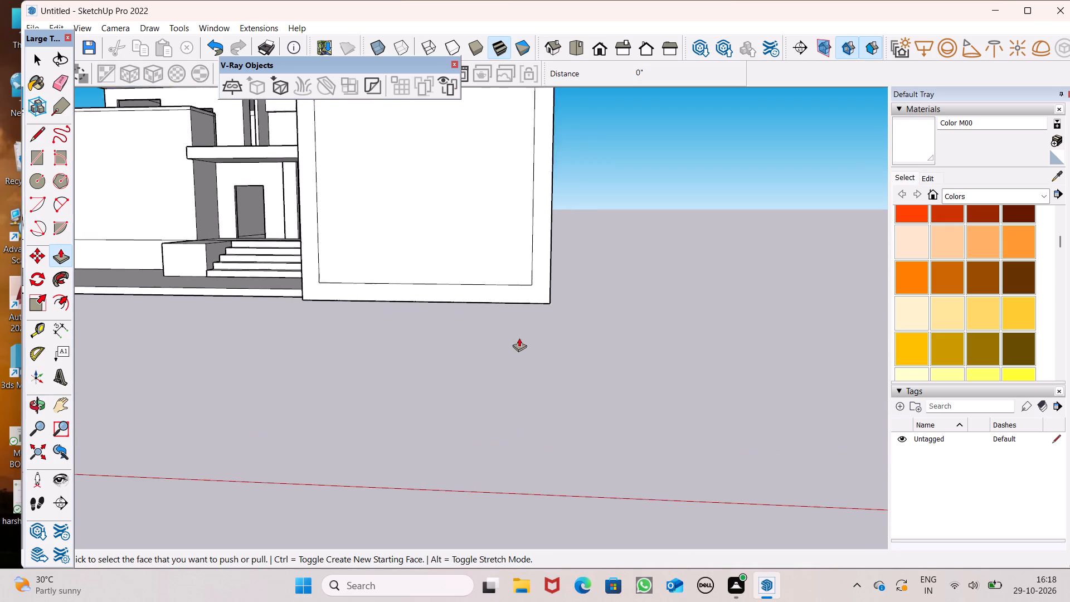
{"action": "scroll", "coordinate": [519, 338], "scroll_direction": "down", "scroll_amount": 7}
{"action": "scroll", "coordinate": [498, 309], "scroll_direction": "up", "scroll_amount": 2}
{"action": "scroll", "coordinate": [519, 323], "scroll_direction": "down", "scroll_amount": 2}
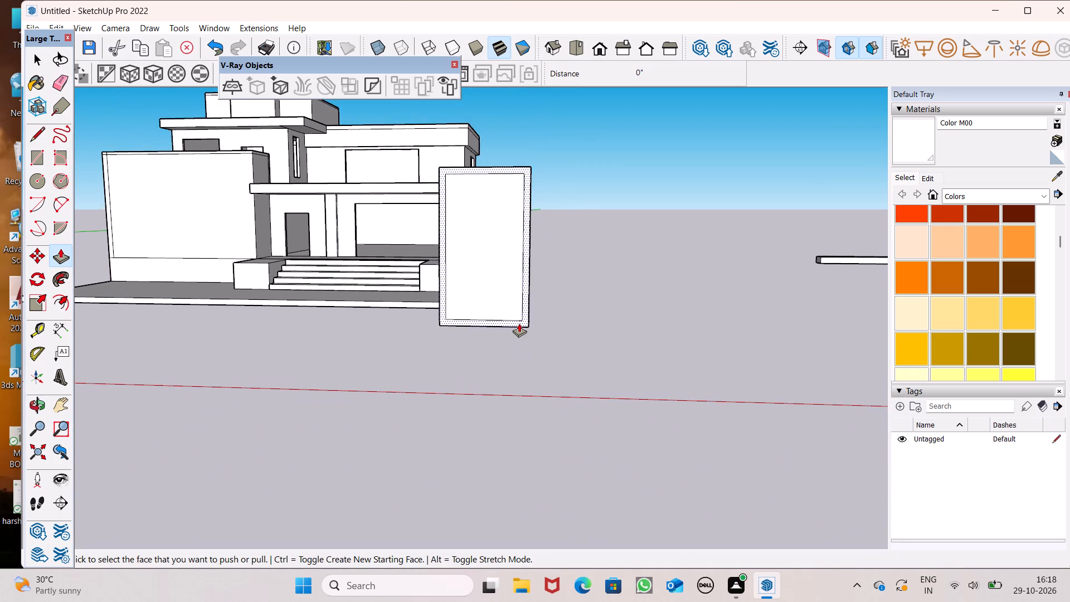
{"action": "middle_click_drag", "start_coordinate": [524, 329], "coordinate": [535, 364]}
{"action": "scroll", "coordinate": [529, 299], "scroll_direction": "up", "scroll_amount": 4}
{"action": "scroll", "coordinate": [527, 309], "scroll_direction": "down", "scroll_amount": 3}
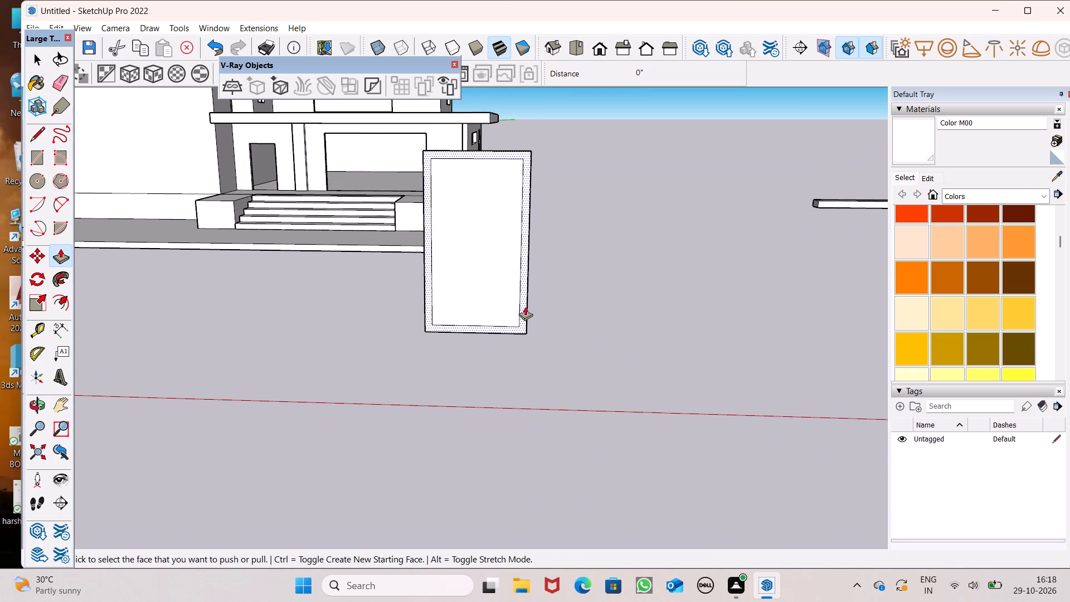
{"action": "scroll", "coordinate": [515, 299], "scroll_direction": "up", "scroll_amount": 1}
{"action": "left_click", "coordinate": [524, 321]}
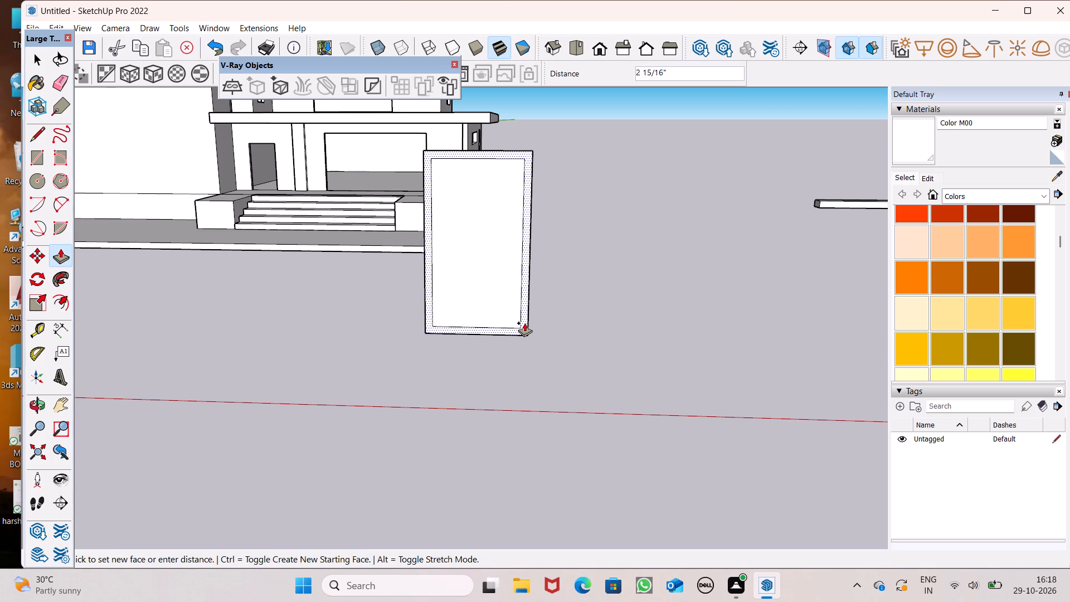
{"action": "middle_click_drag", "start_coordinate": [474, 375], "coordinate": [245, 394]}
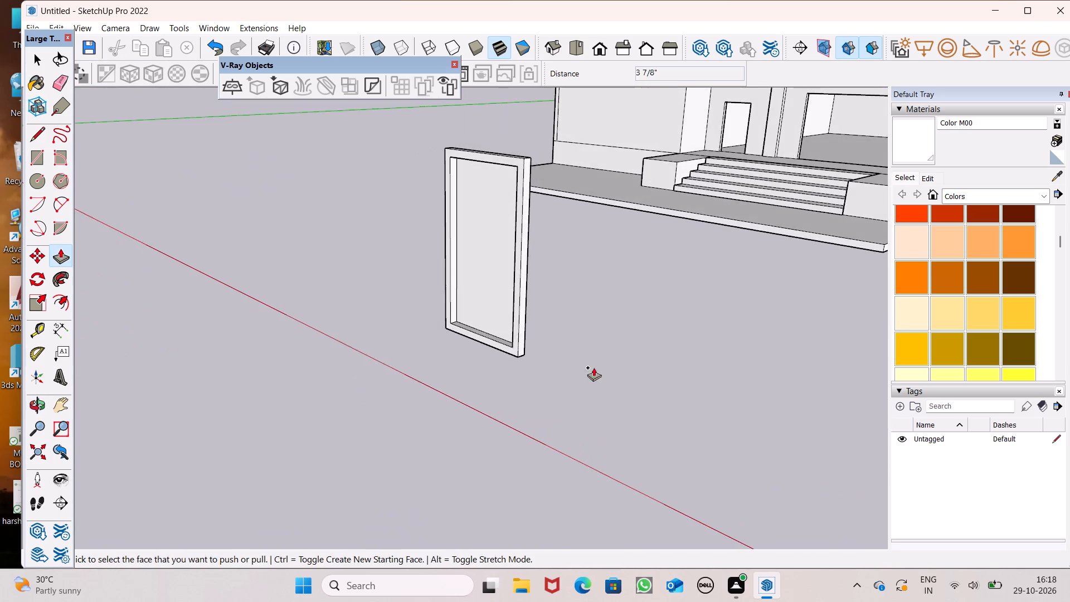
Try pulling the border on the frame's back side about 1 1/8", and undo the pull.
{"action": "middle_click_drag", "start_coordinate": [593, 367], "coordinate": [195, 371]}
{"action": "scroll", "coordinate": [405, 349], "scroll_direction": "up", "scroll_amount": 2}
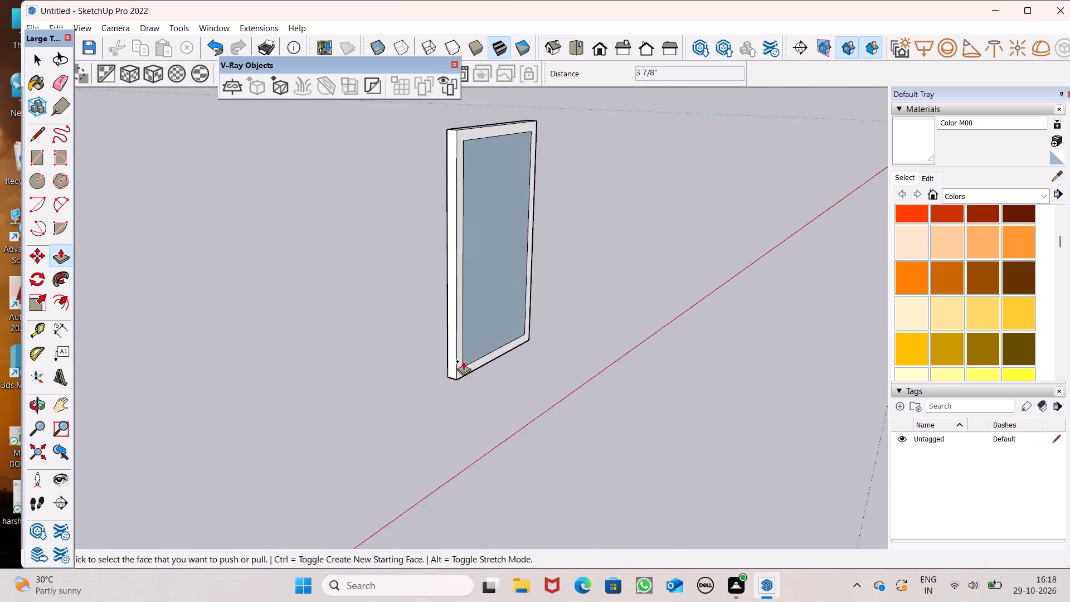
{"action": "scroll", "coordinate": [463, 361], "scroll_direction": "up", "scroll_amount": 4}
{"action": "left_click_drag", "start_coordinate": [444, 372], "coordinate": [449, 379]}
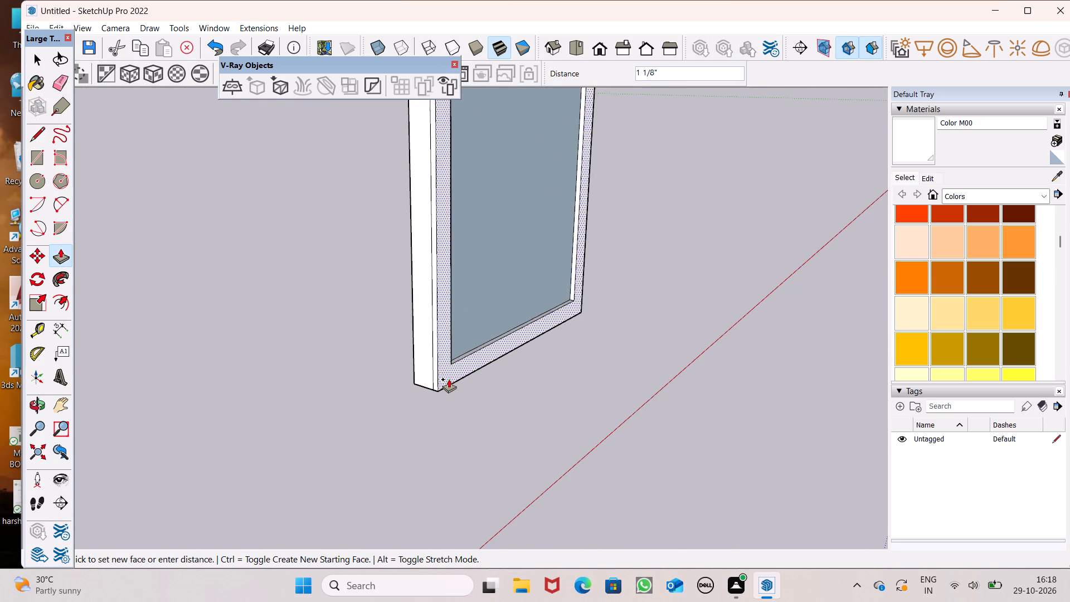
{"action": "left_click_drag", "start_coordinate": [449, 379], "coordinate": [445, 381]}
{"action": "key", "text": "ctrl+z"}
Paint the frame's top edge, front face and one outer side with the dark brown Color C08.
{"action": "middle_click_drag", "start_coordinate": [437, 377], "coordinate": [650, 400]}
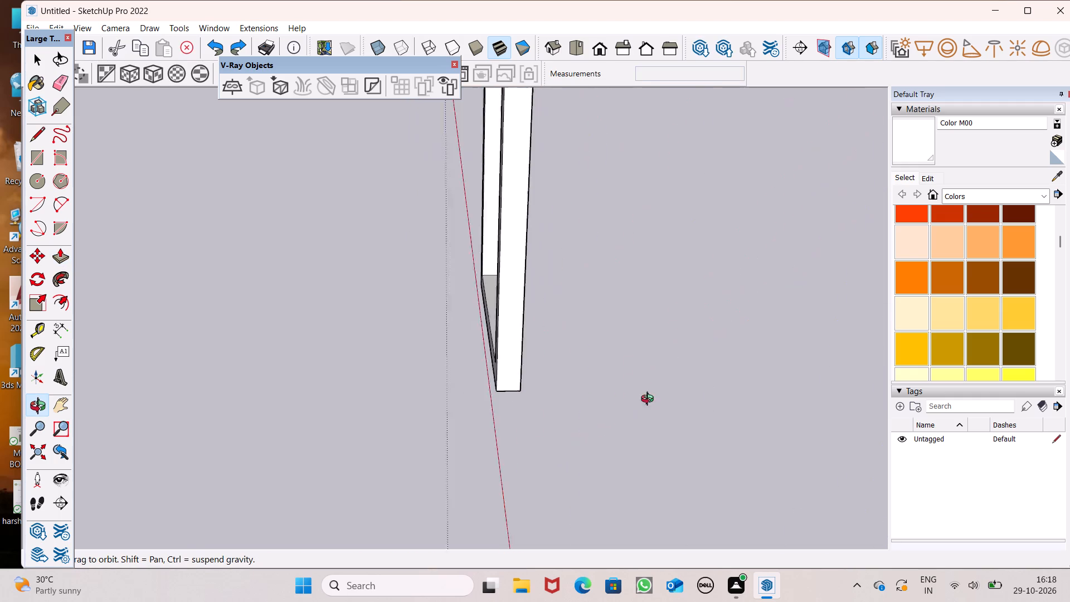
{"action": "middle_click_drag", "start_coordinate": [650, 400], "coordinate": [796, 417]}
{"action": "scroll", "coordinate": [795, 420], "scroll_direction": "up", "scroll_amount": 1}
{"action": "middle_click_drag", "start_coordinate": [664, 401], "coordinate": [742, 425]}
{"action": "scroll", "coordinate": [619, 229], "scroll_direction": "down", "scroll_amount": 5}
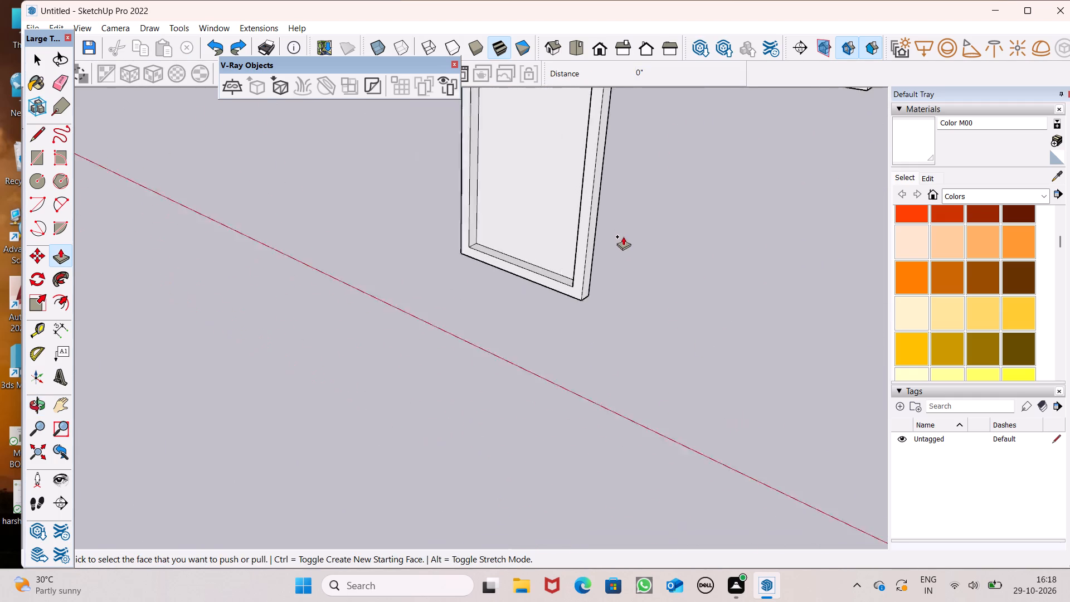
{"action": "key", "text": "space"}
{"action": "scroll", "coordinate": [609, 230], "scroll_direction": "down", "scroll_amount": 7}
{"action": "middle_click_drag", "start_coordinate": [590, 288], "coordinate": [753, 287]}
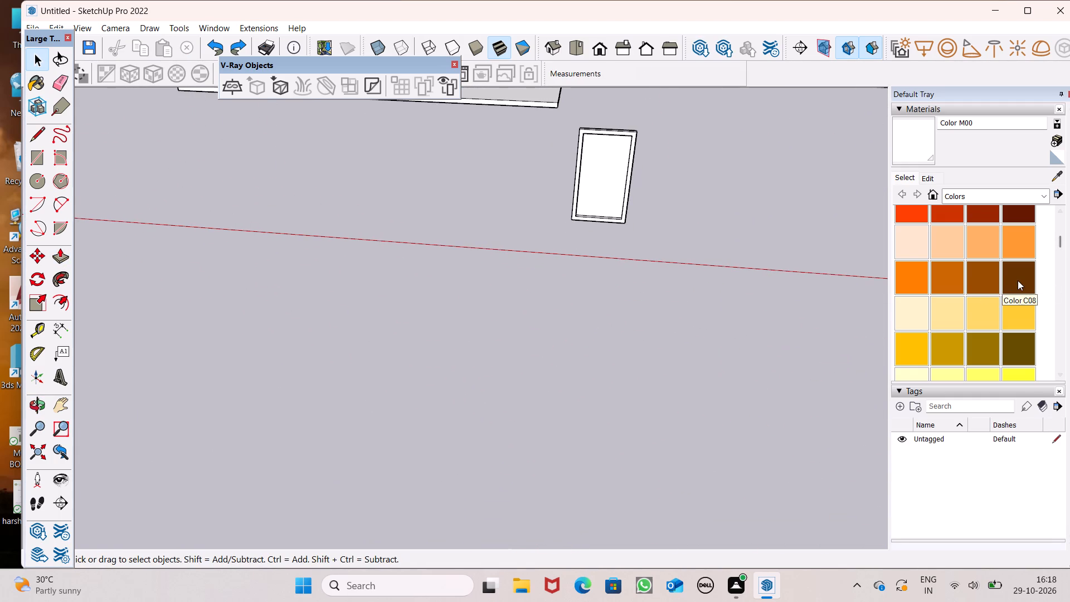
{"action": "left_click", "coordinate": [1018, 280]}
{"action": "scroll", "coordinate": [743, 206], "scroll_direction": "up", "scroll_amount": 6}
{"action": "scroll", "coordinate": [711, 239], "scroll_direction": "down", "scroll_amount": 6}
{"action": "middle_click_drag", "start_coordinate": [674, 264], "coordinate": [666, 325]}
{"action": "scroll", "coordinate": [557, 200], "scroll_direction": "up", "scroll_amount": 13}
{"action": "scroll", "coordinate": [536, 170], "scroll_direction": "down", "scroll_amount": 1}
{"action": "scroll", "coordinate": [536, 170], "scroll_direction": "up", "scroll_amount": 1}
{"action": "left_click", "coordinate": [544, 203]}
{"action": "left_click", "coordinate": [551, 230]}
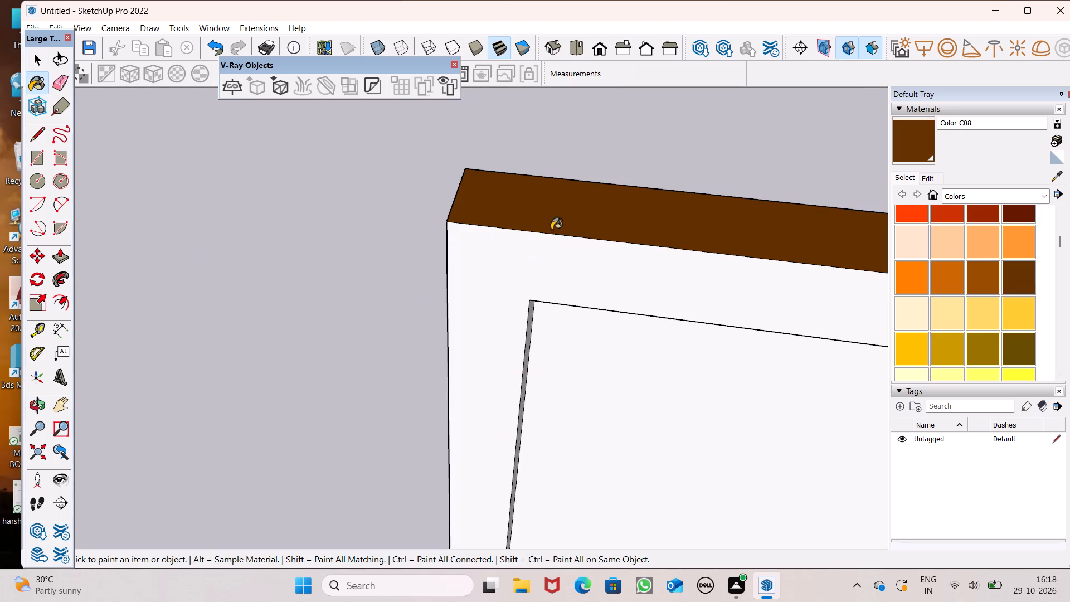
{"action": "left_click", "coordinate": [549, 240]}
{"action": "scroll", "coordinate": [546, 245], "scroll_direction": "down", "scroll_amount": 4}
{"action": "middle_click_drag", "start_coordinate": [426, 255], "coordinate": [836, 153]}
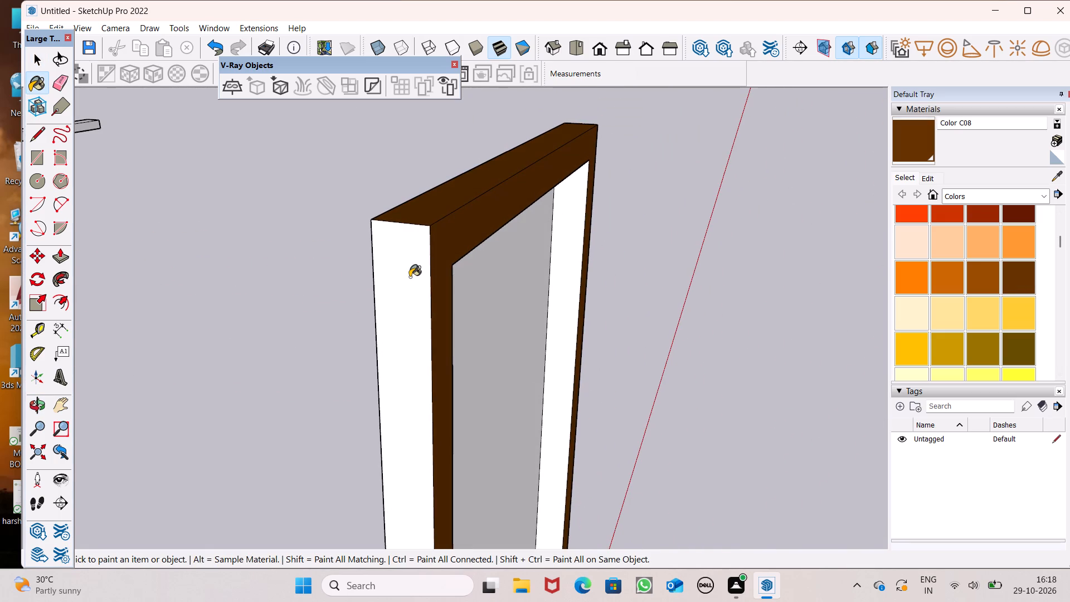
{"action": "left_click", "coordinate": [410, 277]}
Paint the frame's inner top and side faces around the panel with Color C08.
{"action": "middle_click_drag", "start_coordinate": [417, 283], "coordinate": [240, 192]}
{"action": "scroll", "coordinate": [387, 255], "scroll_direction": "up", "scroll_amount": 1}
{"action": "middle_click_drag", "start_coordinate": [401, 286], "coordinate": [187, 138]}
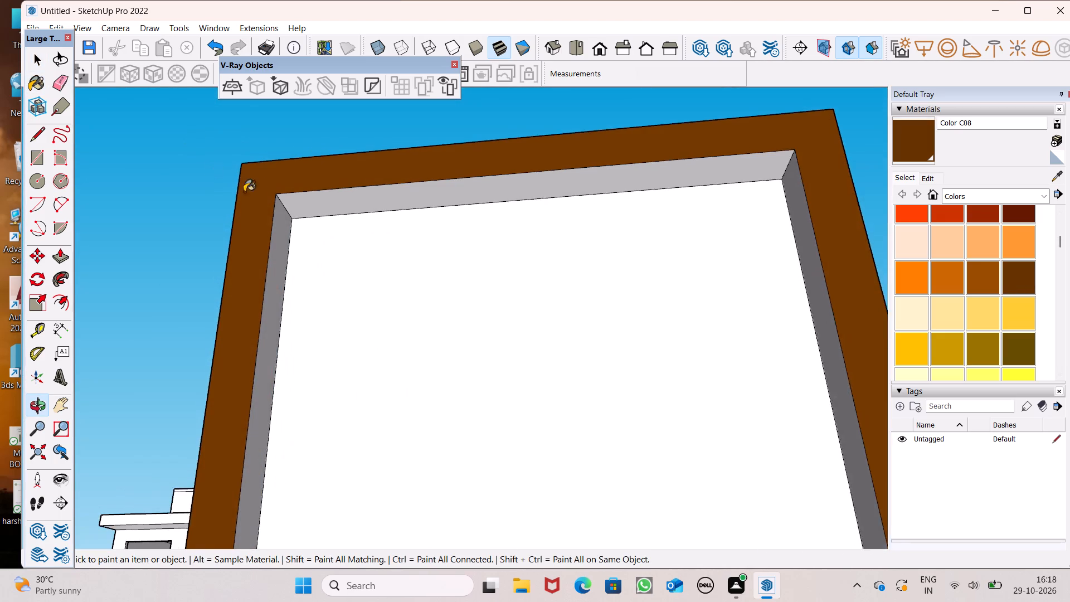
{"action": "scroll", "coordinate": [253, 191], "scroll_direction": "up", "scroll_amount": 4}
{"action": "left_click", "coordinate": [292, 259]}
{"action": "left_click", "coordinate": [310, 230]}
{"action": "left_click", "coordinate": [317, 211]}
{"action": "scroll", "coordinate": [147, 284], "scroll_direction": "down", "scroll_amount": 2}
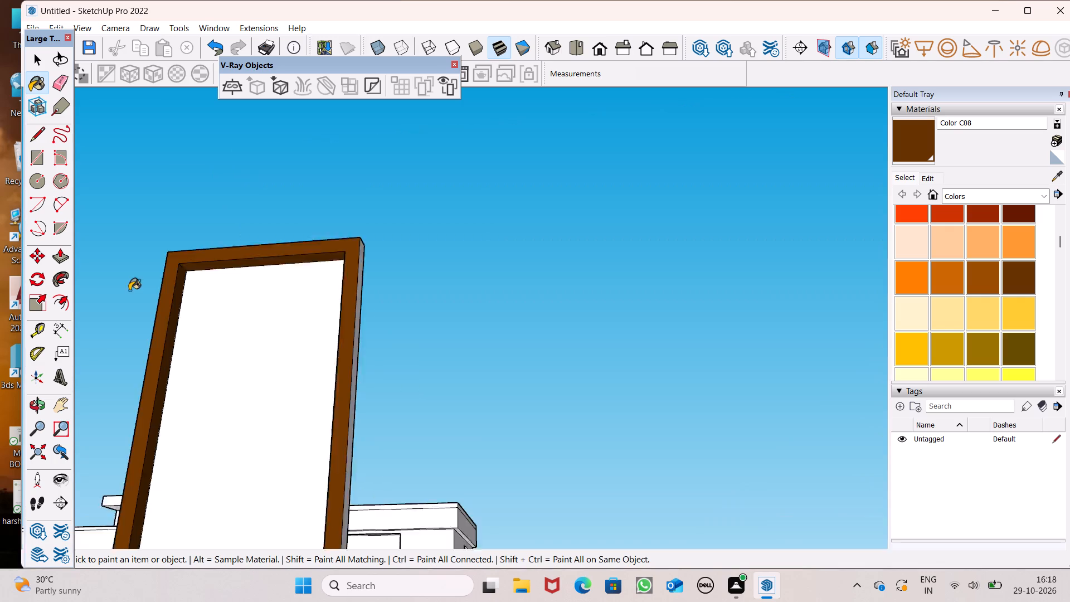
Paint the frame's underside and its remaining unpainted inner side face with the dark brown Color C08.
{"action": "scroll", "coordinate": [129, 290], "scroll_direction": "down", "scroll_amount": 4}
{"action": "middle_click_drag", "start_coordinate": [124, 304], "coordinate": [260, 293]}
{"action": "scroll", "coordinate": [183, 273], "scroll_direction": "down", "scroll_amount": 8}
{"action": "scroll", "coordinate": [171, 334], "scroll_direction": "down", "scroll_amount": 6}
{"action": "scroll", "coordinate": [444, 351], "scroll_direction": "up", "scroll_amount": 2}
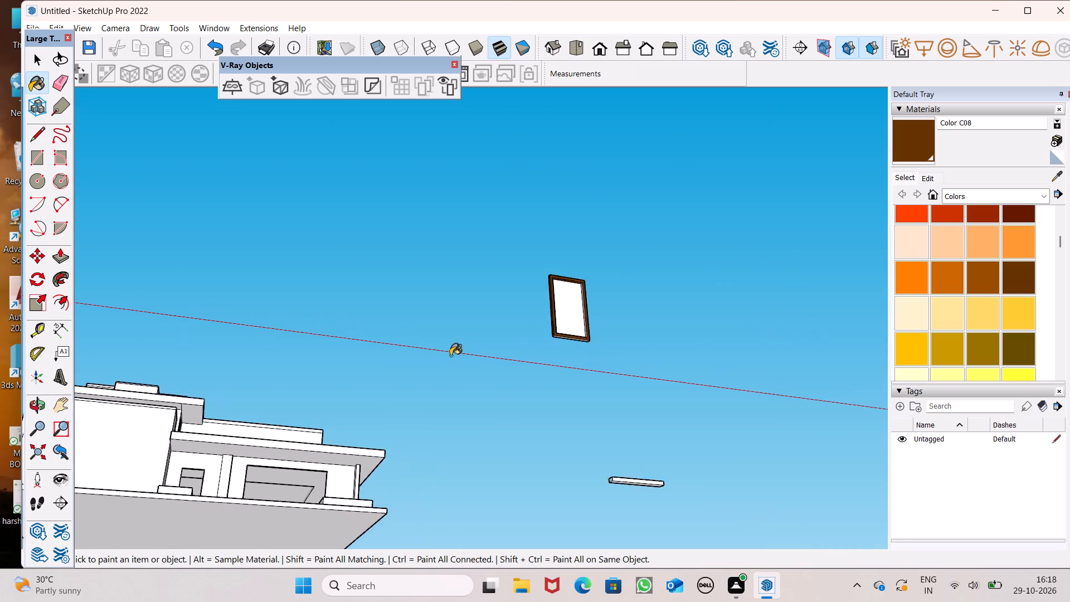
{"action": "scroll", "coordinate": [450, 356], "scroll_direction": "up", "scroll_amount": 5}
{"action": "scroll", "coordinate": [614, 295], "scroll_direction": "up", "scroll_amount": 14}
{"action": "left_click", "coordinate": [566, 305]}
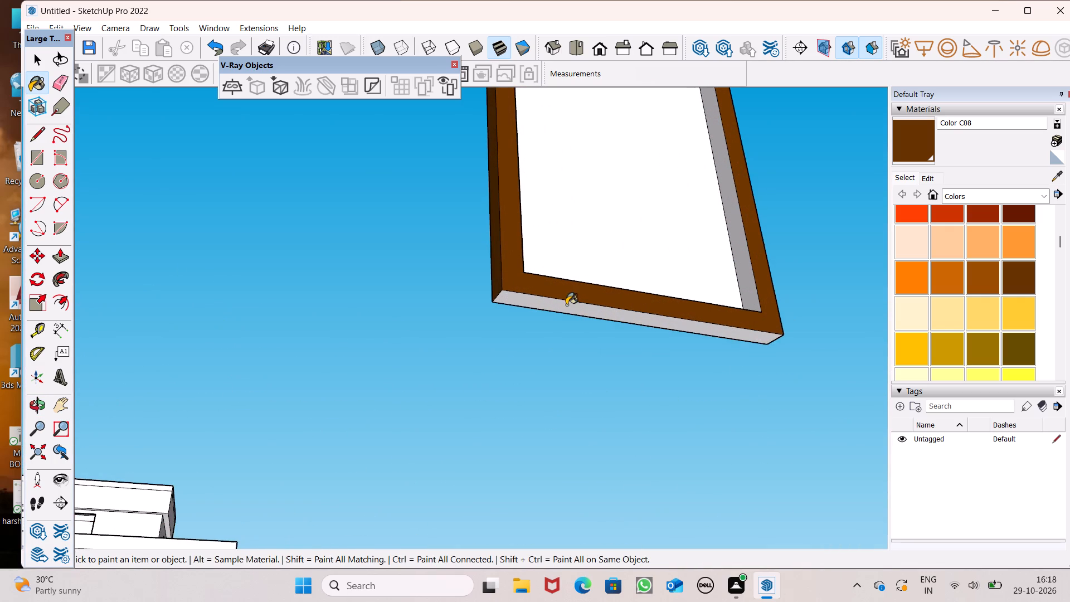
{"action": "scroll", "coordinate": [689, 284], "scroll_direction": "up", "scroll_amount": 4}
{"action": "left_click", "coordinate": [779, 269]}
Paint the frame's remaining outer side and the border face on its back with Color C08.
{"action": "scroll", "coordinate": [728, 308], "scroll_direction": "down", "scroll_amount": 5}
{"action": "middle_click_drag", "start_coordinate": [722, 332], "coordinate": [561, 475]}
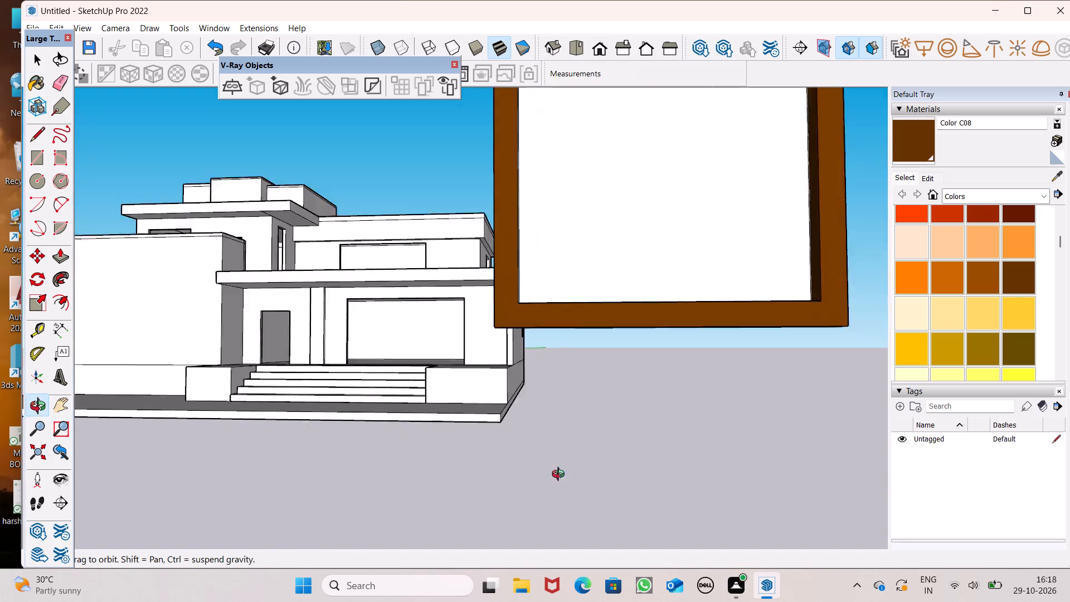
{"action": "middle_click_drag", "start_coordinate": [561, 475], "coordinate": [244, 523]}
{"action": "left_click", "coordinate": [453, 362]}
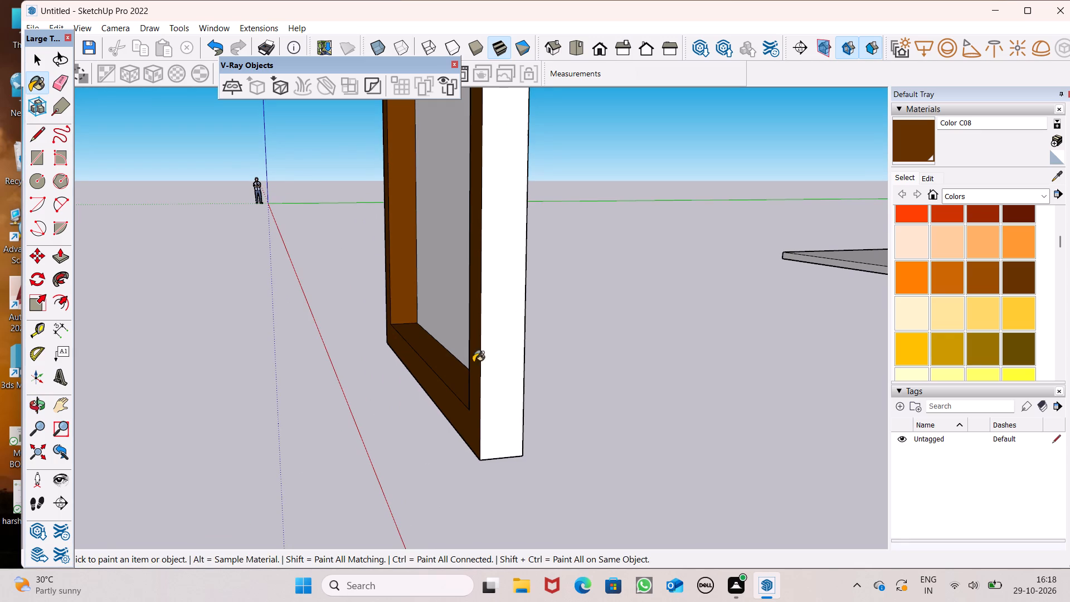
{"action": "left_click", "coordinate": [492, 362]}
{"action": "scroll", "coordinate": [483, 390], "scroll_direction": "down", "scroll_amount": 5}
{"action": "middle_click_drag", "start_coordinate": [358, 449], "coordinate": [95, 471]}
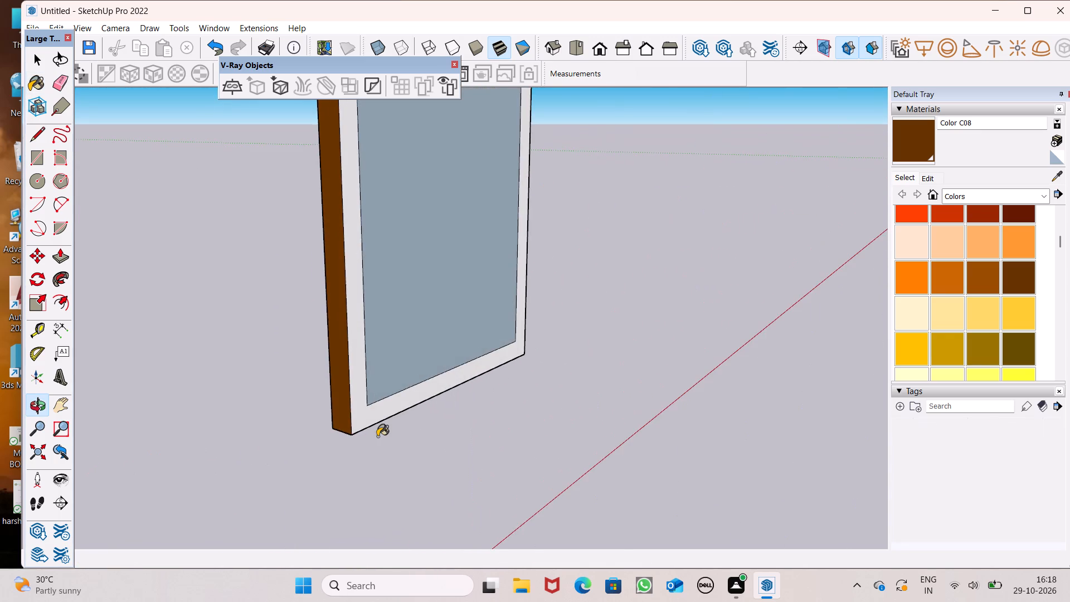
{"action": "scroll", "coordinate": [377, 436], "scroll_direction": "up", "scroll_amount": 4}
{"action": "left_click", "coordinate": [330, 417]}
Paint the back face of the inner panel with Color C08.
{"action": "scroll", "coordinate": [324, 417], "scroll_direction": "down", "scroll_amount": 5}
{"action": "middle_click_drag", "start_coordinate": [324, 417], "coordinate": [723, 418]}
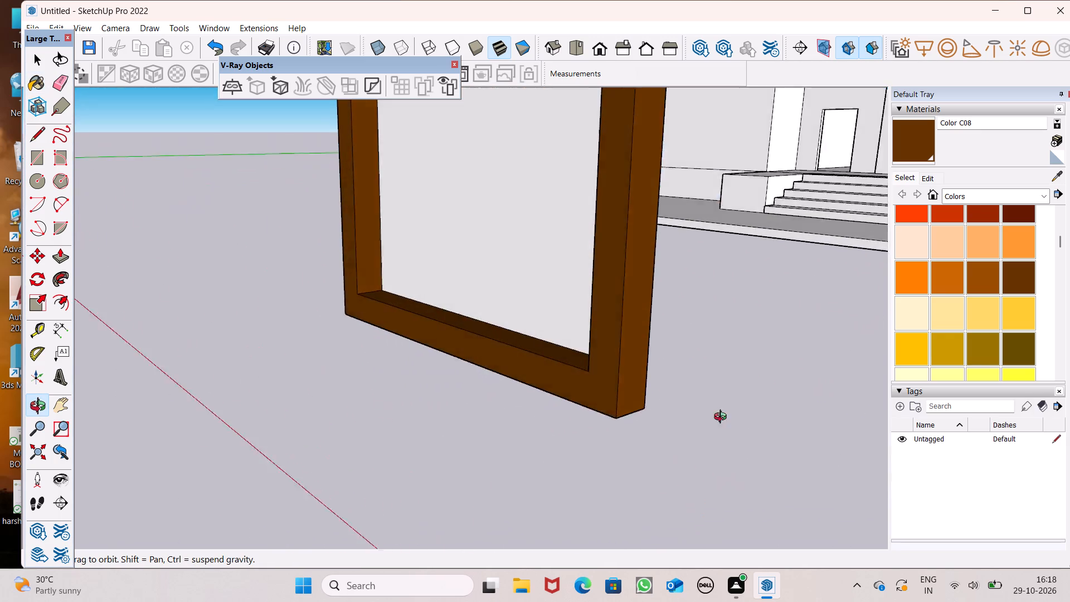
{"action": "middle_click_drag", "start_coordinate": [723, 418], "coordinate": [781, 425]}
{"action": "scroll", "coordinate": [441, 376], "scroll_direction": "down", "scroll_amount": 5}
{"action": "middle_click_drag", "start_coordinate": [308, 399], "coordinate": [581, 415]}
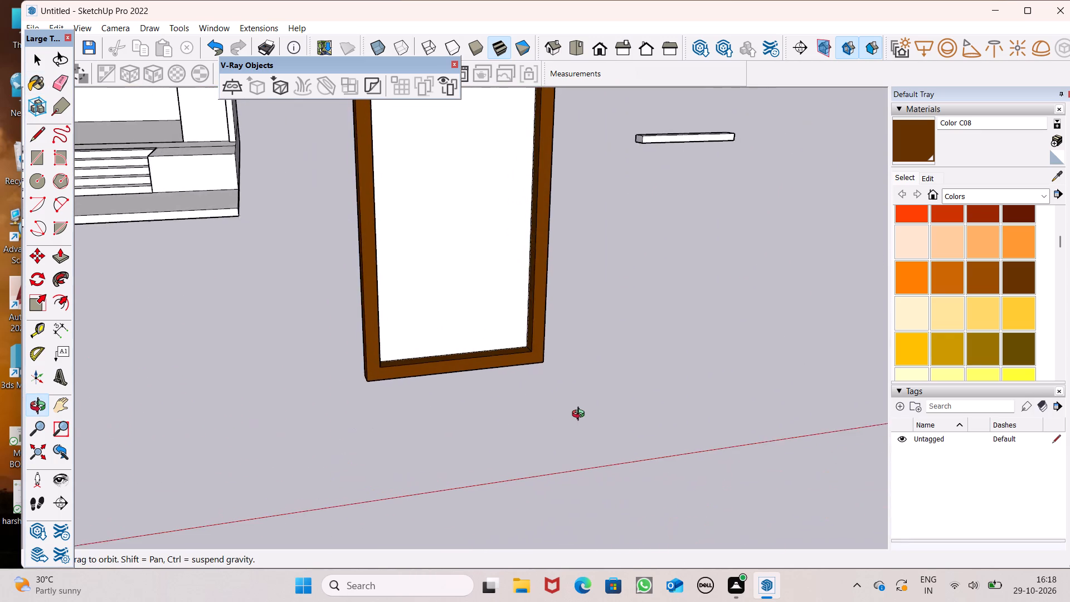
{"action": "middle_click_drag", "start_coordinate": [581, 415], "coordinate": [0, 486]}
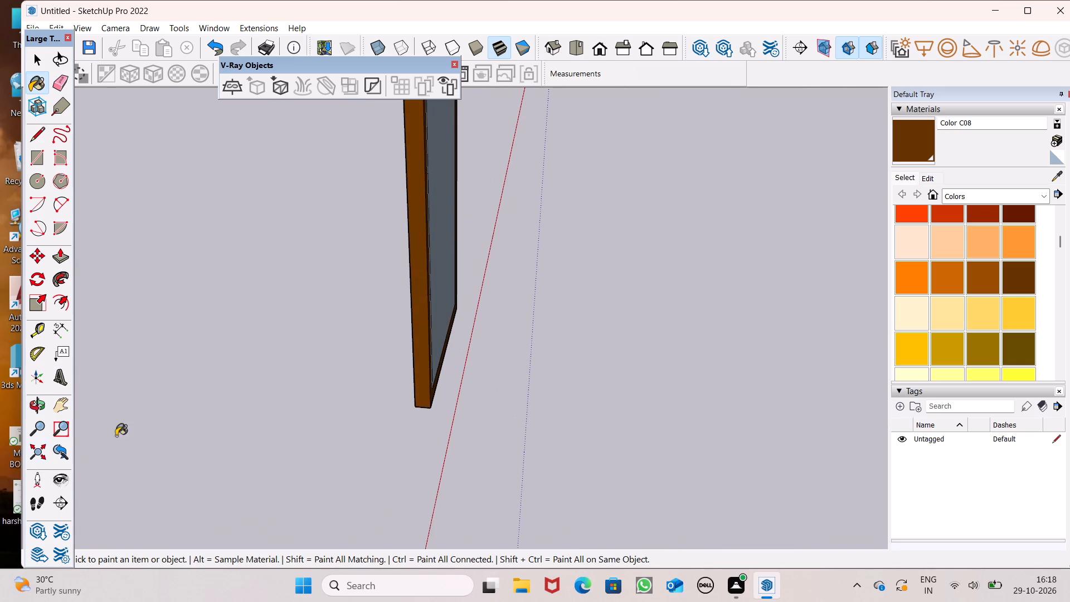
{"action": "scroll", "coordinate": [322, 407], "scroll_direction": "down", "scroll_amount": 3}
{"action": "middle_click_drag", "start_coordinate": [445, 420], "coordinate": [269, 446]}
{"action": "scroll", "coordinate": [449, 305], "scroll_direction": "up", "scroll_amount": 2}
{"action": "left_click", "coordinate": [438, 305]}
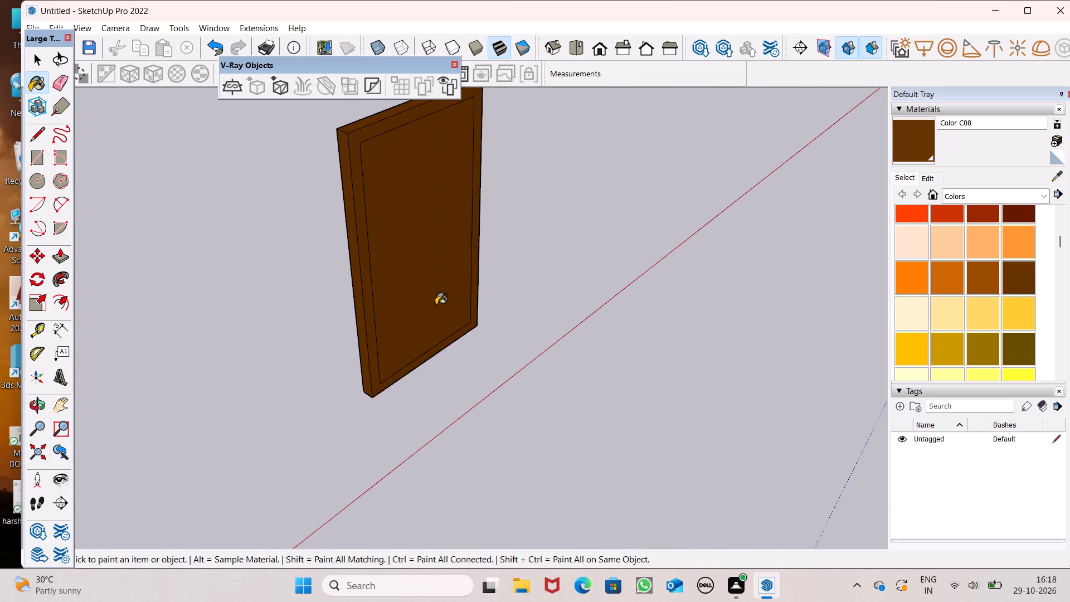
Paint the front face of the inner panel with Translucent Glass Gray from the Glass and Mirrors collection.
{"action": "scroll", "coordinate": [349, 318], "scroll_direction": "up", "scroll_amount": 1}
{"action": "scroll", "coordinate": [343, 322], "scroll_direction": "down", "scroll_amount": 1}
{"action": "middle_click_drag", "start_coordinate": [260, 339], "coordinate": [754, 305]}
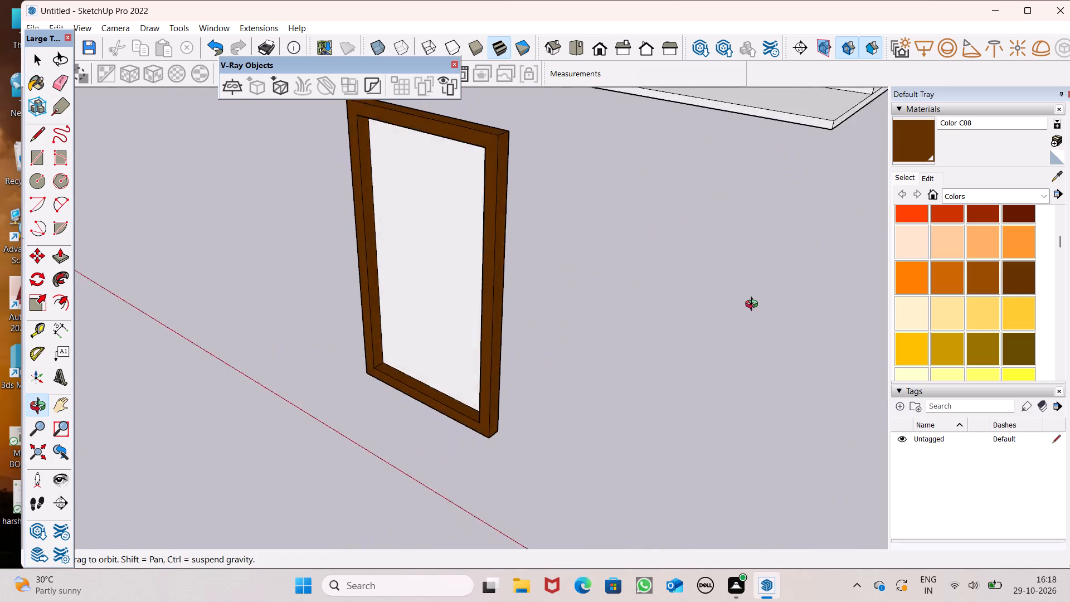
{"action": "middle_click_drag", "start_coordinate": [754, 305], "coordinate": [847, 283]}
{"action": "middle_click_drag", "start_coordinate": [440, 328], "coordinate": [569, 323]}
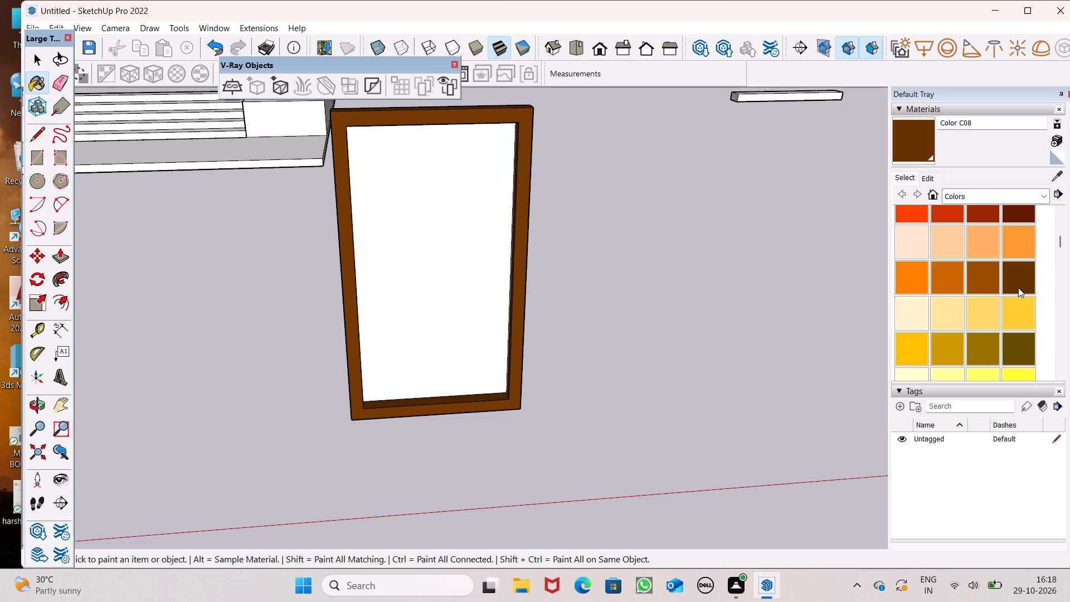
{"action": "left_click", "coordinate": [1004, 195]}
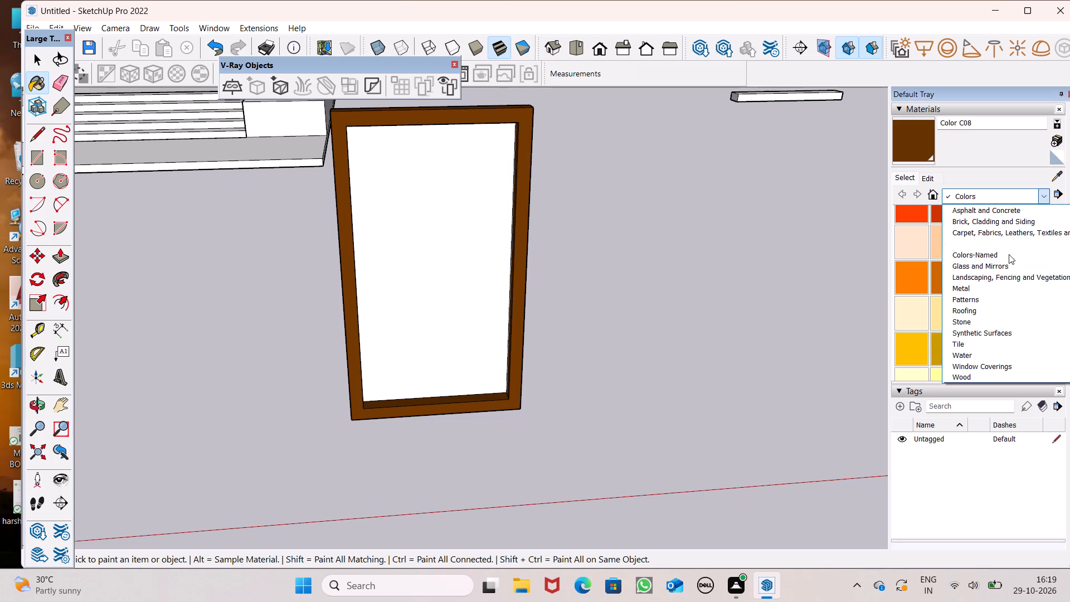
{"action": "left_click", "coordinate": [1009, 269]}
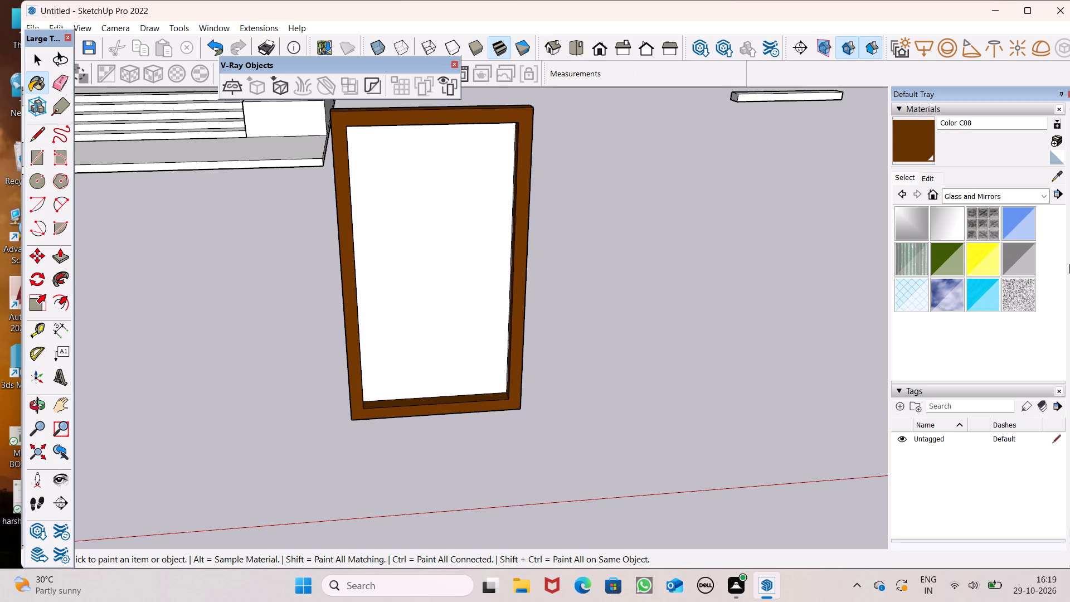
{"action": "left_click", "coordinate": [985, 275]}
{"action": "left_click", "coordinate": [1016, 265]}
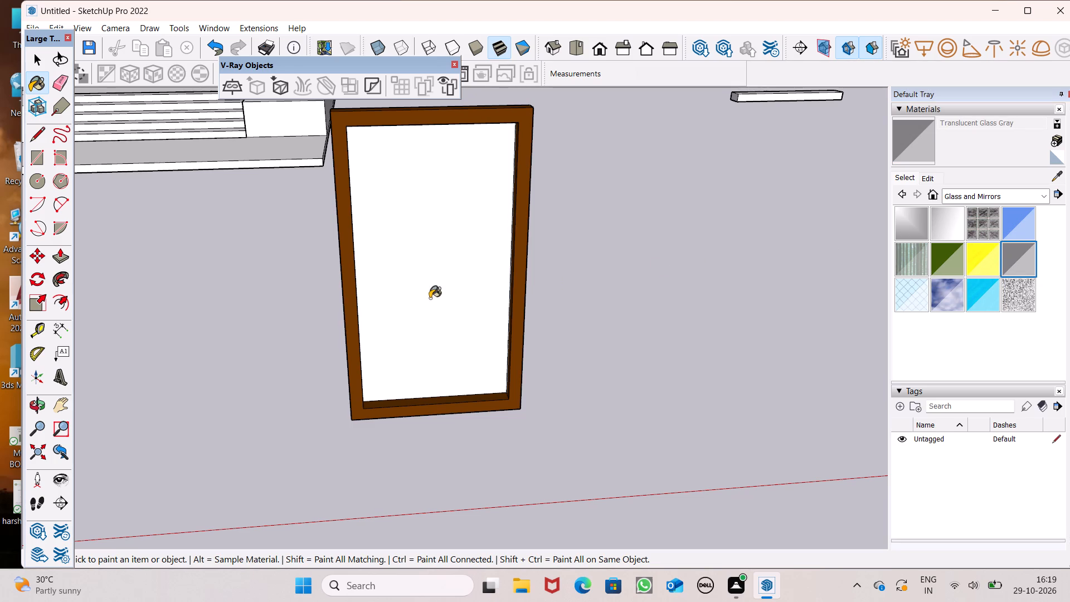
{"action": "left_click", "coordinate": [430, 298]}
Select the whole framed glass panel and make it a group.
{"action": "scroll", "coordinate": [534, 274], "scroll_direction": "down", "scroll_amount": 5}
{"action": "middle_click_drag", "start_coordinate": [699, 305], "coordinate": [635, 297]}
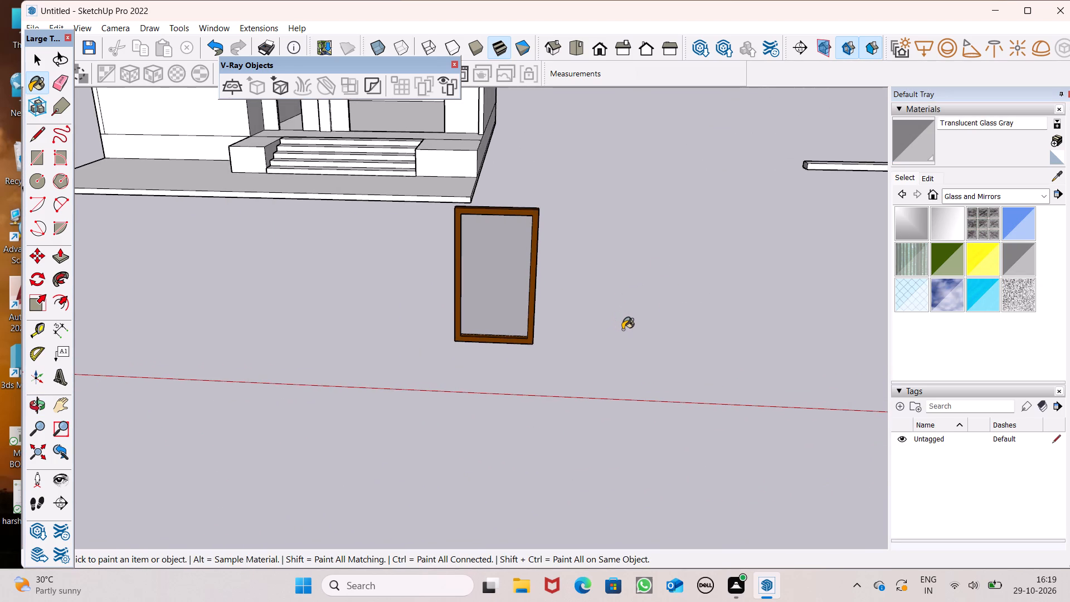
{"action": "key", "text": "space"}
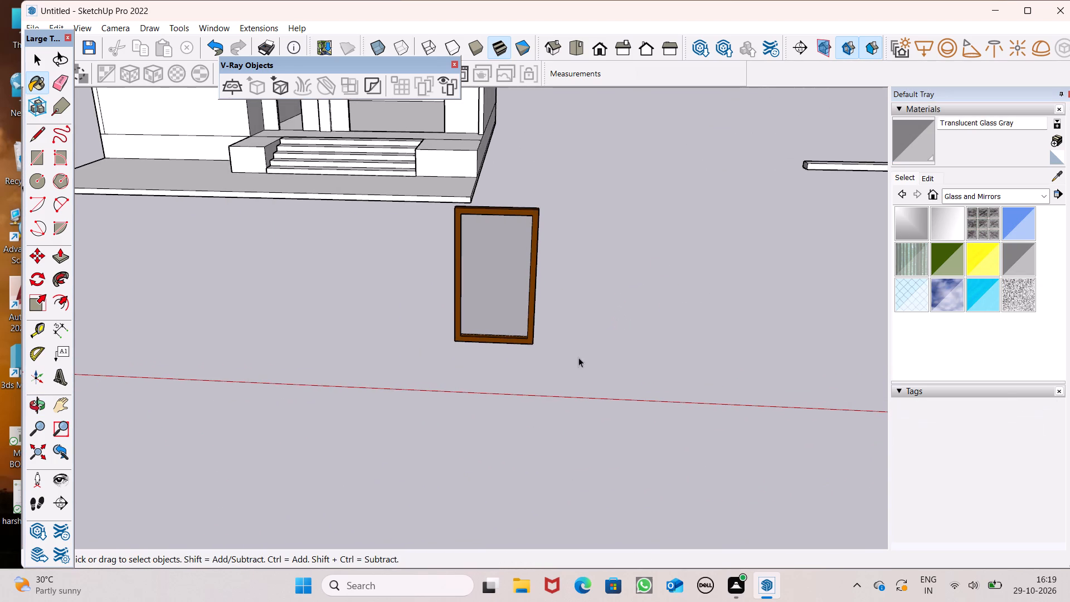
{"action": "triple_click", "coordinate": [503, 294]}
{"action": "left_click", "coordinate": [503, 293]}
{"action": "right_click", "coordinate": [503, 290]}
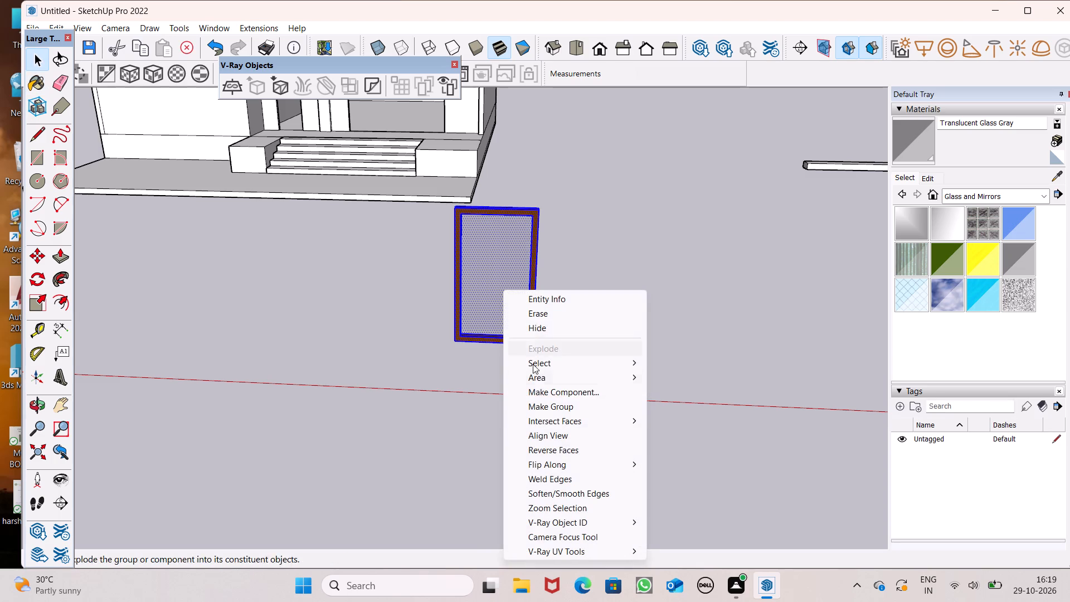
{"action": "left_click", "coordinate": [548, 410]}
{"action": "left_click", "coordinate": [419, 382]}
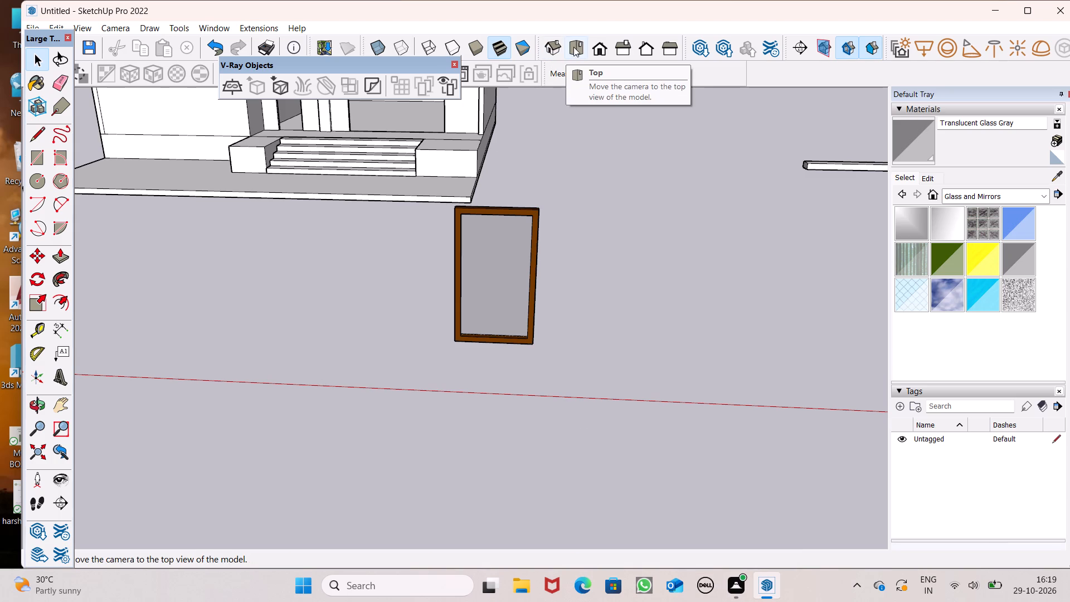
Move the framed glass door group from beside the house to the front entrance doorway above the steps.
{"action": "scroll", "coordinate": [561, 202], "scroll_direction": "down", "scroll_amount": 4}
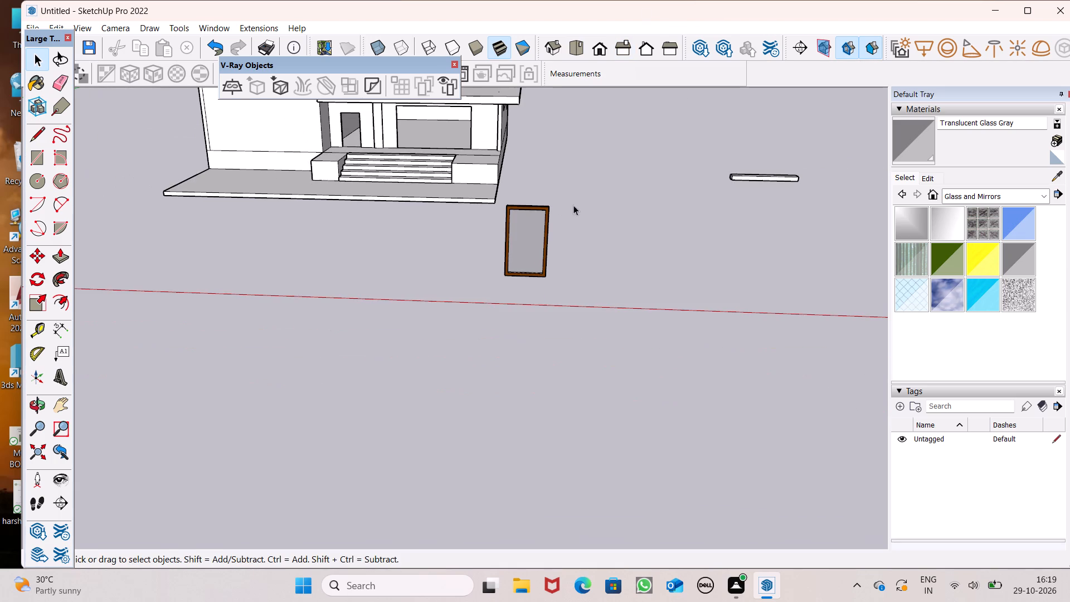
{"action": "scroll", "coordinate": [586, 233], "scroll_direction": "down", "scroll_amount": 2}
{"action": "middle_click_drag", "start_coordinate": [541, 205], "coordinate": [548, 198]}
{"action": "scroll", "coordinate": [542, 204], "scroll_direction": "up", "scroll_amount": 1}
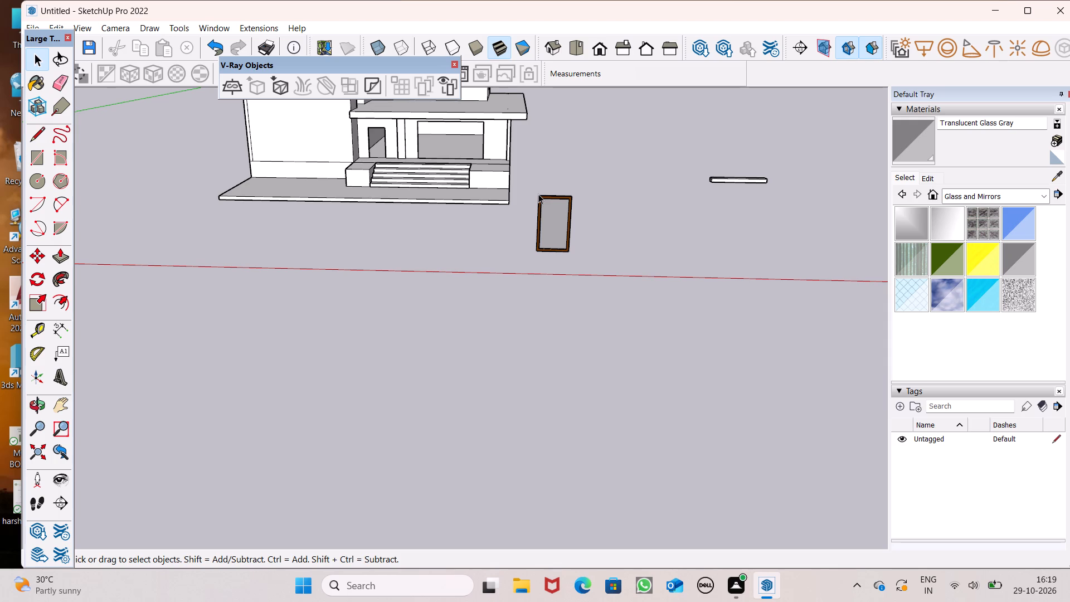
{"action": "scroll", "coordinate": [440, 231], "scroll_direction": "down", "scroll_amount": 4}
{"action": "middle_click_drag", "start_coordinate": [455, 245], "coordinate": [408, 263]}
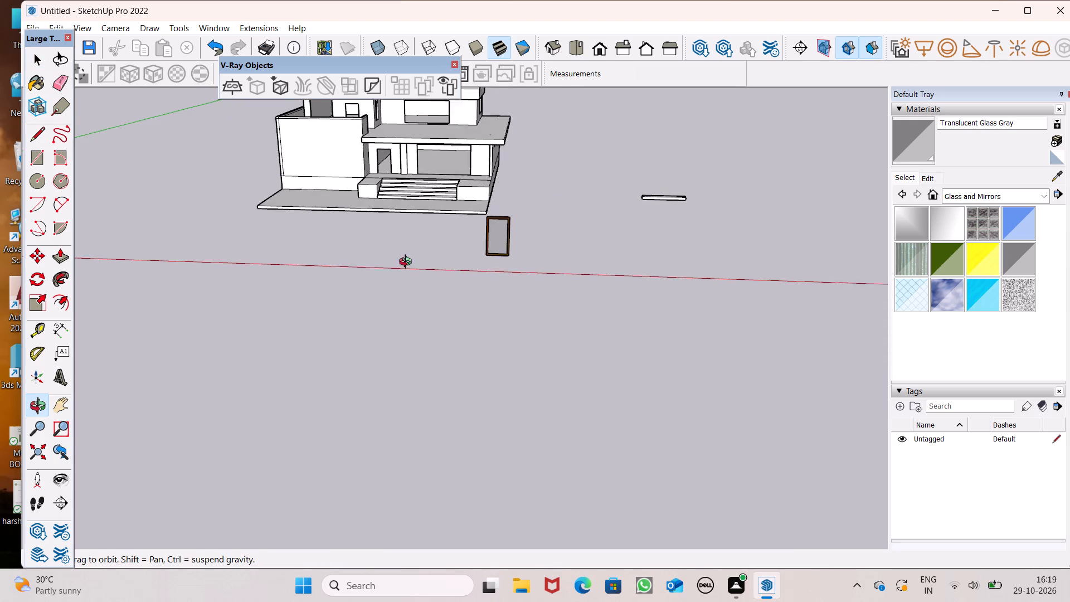
{"action": "middle_click_drag", "start_coordinate": [408, 263], "coordinate": [487, 293]}
{"action": "scroll", "coordinate": [583, 276], "scroll_direction": "up", "scroll_amount": 5}
{"action": "left_click", "coordinate": [546, 338]}
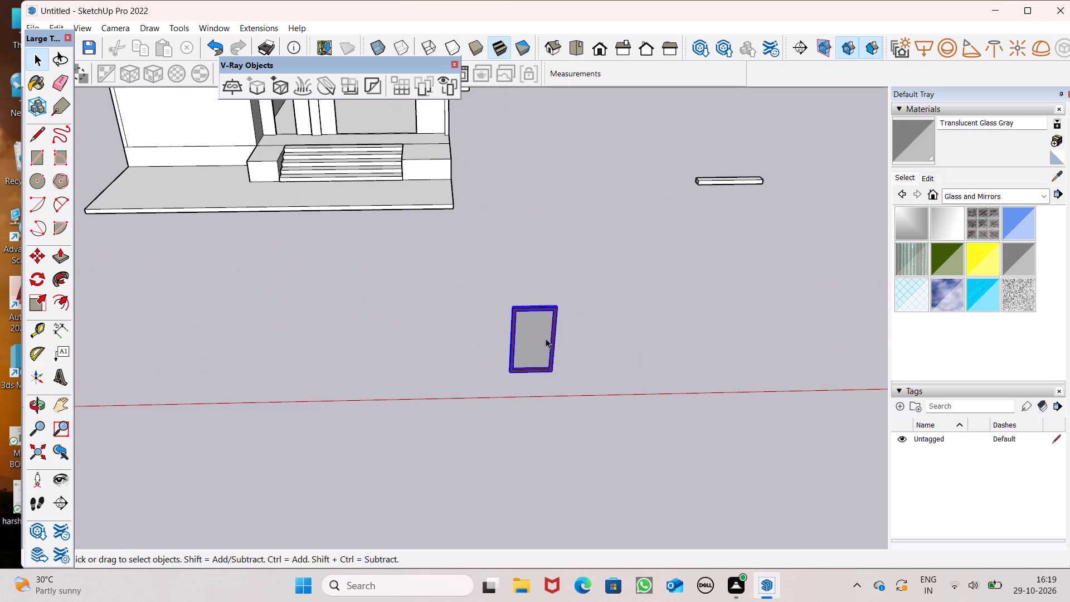
{"action": "scroll", "coordinate": [597, 366], "scroll_direction": "down", "scroll_amount": 6}
{"action": "scroll", "coordinate": [573, 270], "scroll_direction": "up", "scroll_amount": 3}
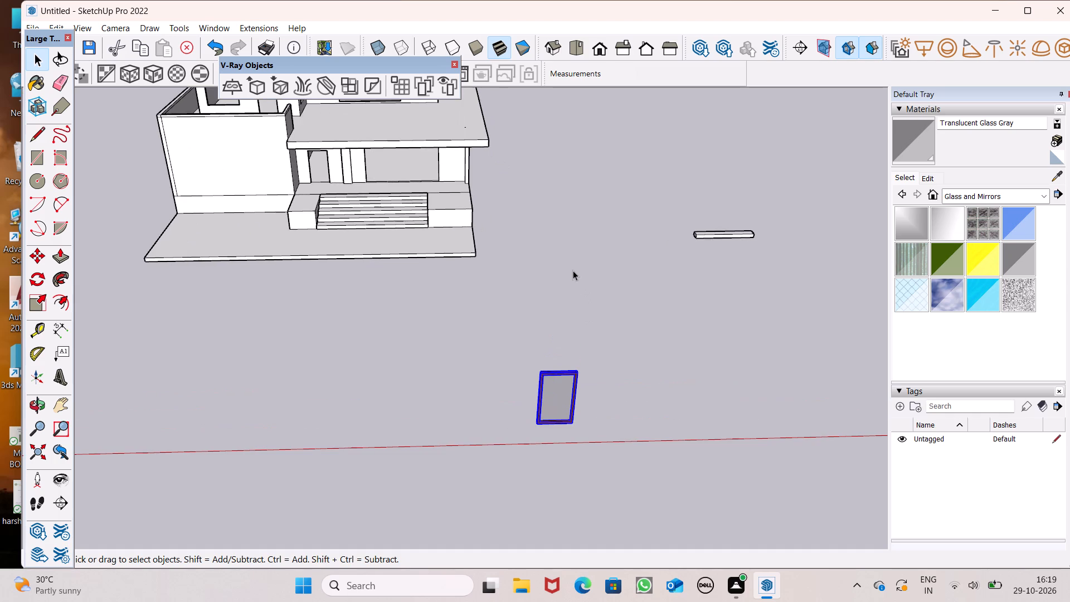
{"action": "key", "text": "m"}
{"action": "key", "text": "Return"}
{"action": "left_click_drag", "start_coordinate": [574, 428], "coordinate": [534, 399]}
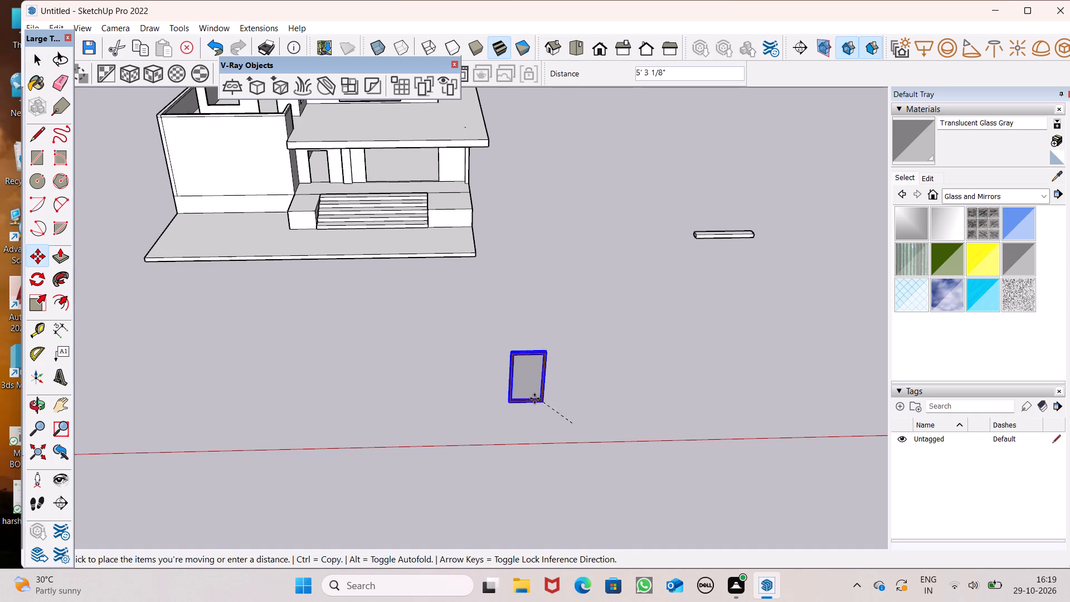
{"action": "left_click_drag", "start_coordinate": [534, 399], "coordinate": [330, 182]}
{"action": "scroll", "coordinate": [306, 148], "scroll_direction": "up", "scroll_amount": 4}
{"action": "scroll", "coordinate": [316, 149], "scroll_direction": "down", "scroll_amount": 1}
{"action": "scroll", "coordinate": [319, 152], "scroll_direction": "up", "scroll_amount": 5}
{"action": "middle_click_drag", "start_coordinate": [328, 164], "coordinate": [300, 84]}
{"action": "scroll", "coordinate": [323, 155], "scroll_direction": "up", "scroll_amount": 10}
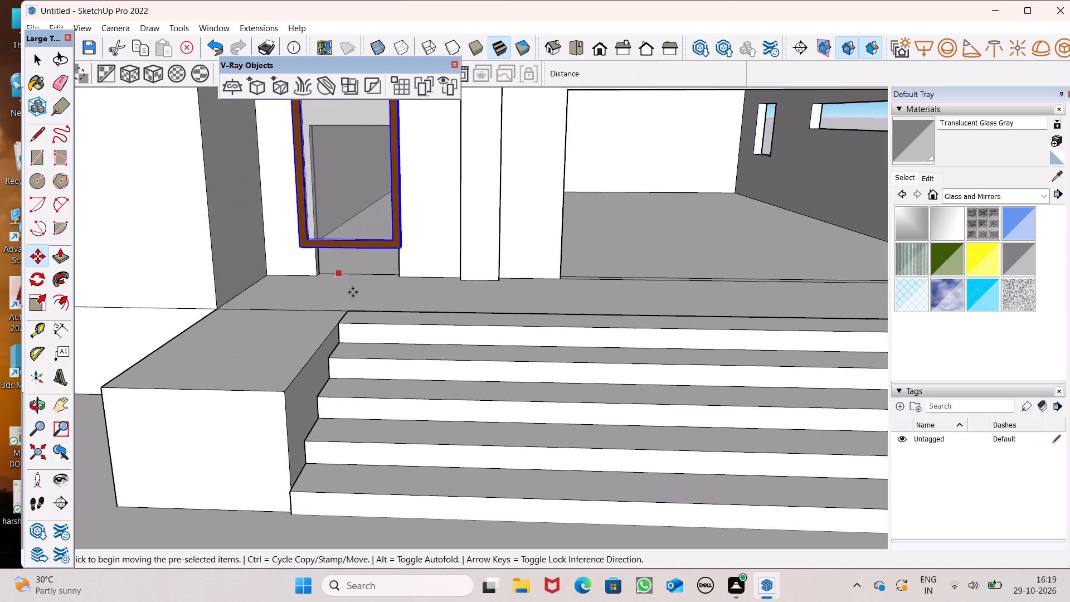
Fit the door group into the entrance opening by moving its bottom corner onto the opening's lower corner at the porch floor.
{"action": "scroll", "coordinate": [357, 321], "scroll_direction": "down", "scroll_amount": 1}
{"action": "middle_click_drag", "start_coordinate": [390, 327], "coordinate": [366, 339]}
{"action": "scroll", "coordinate": [310, 255], "scroll_direction": "up", "scroll_amount": 5}
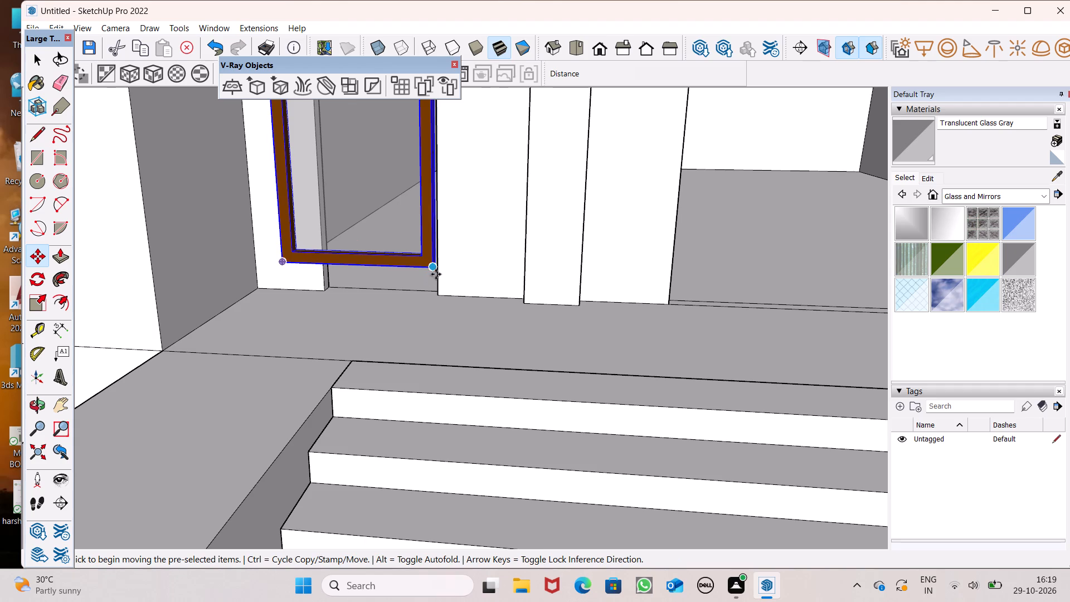
{"action": "left_click_drag", "start_coordinate": [437, 272], "coordinate": [451, 275]}
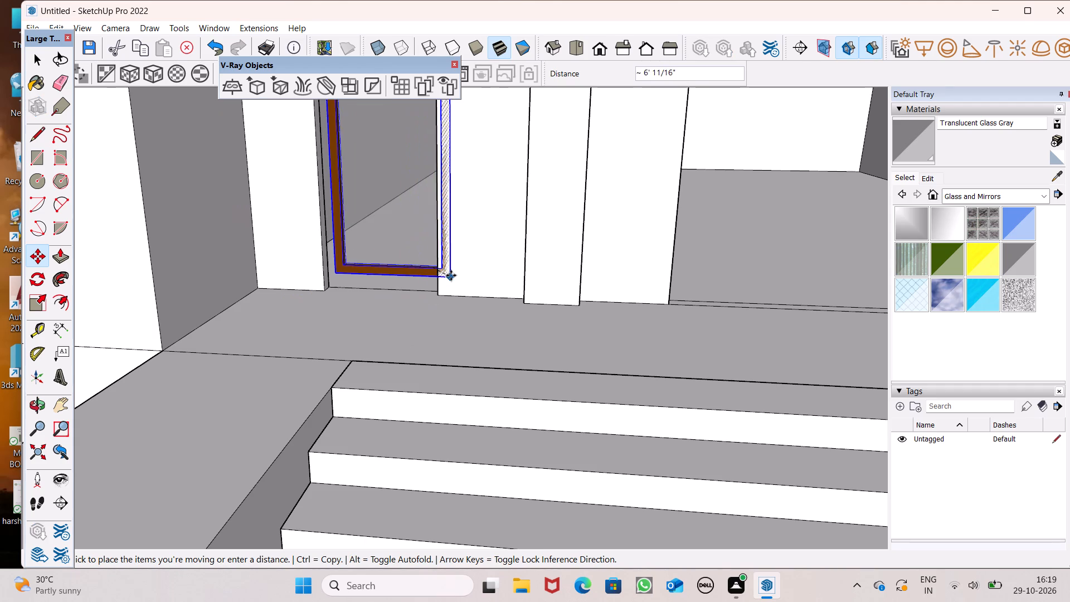
{"action": "left_click_drag", "start_coordinate": [451, 275], "coordinate": [435, 216]}
{"action": "middle_click_drag", "start_coordinate": [439, 251], "coordinate": [433, 308]}
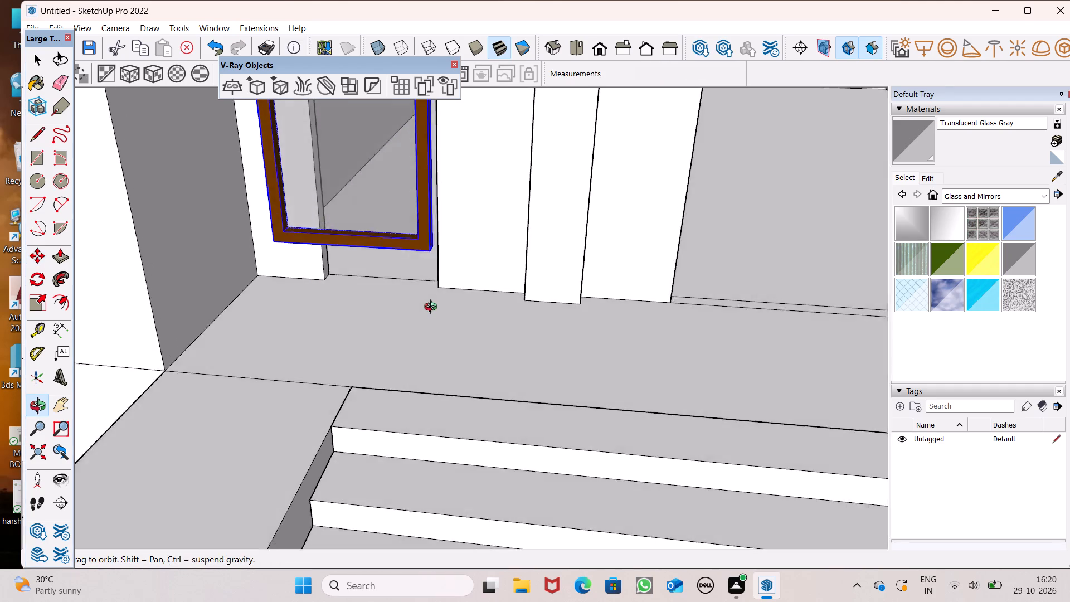
{"action": "middle_click_drag", "start_coordinate": [433, 308], "coordinate": [402, 373]}
{"action": "left_click_drag", "start_coordinate": [414, 307], "coordinate": [445, 266]}
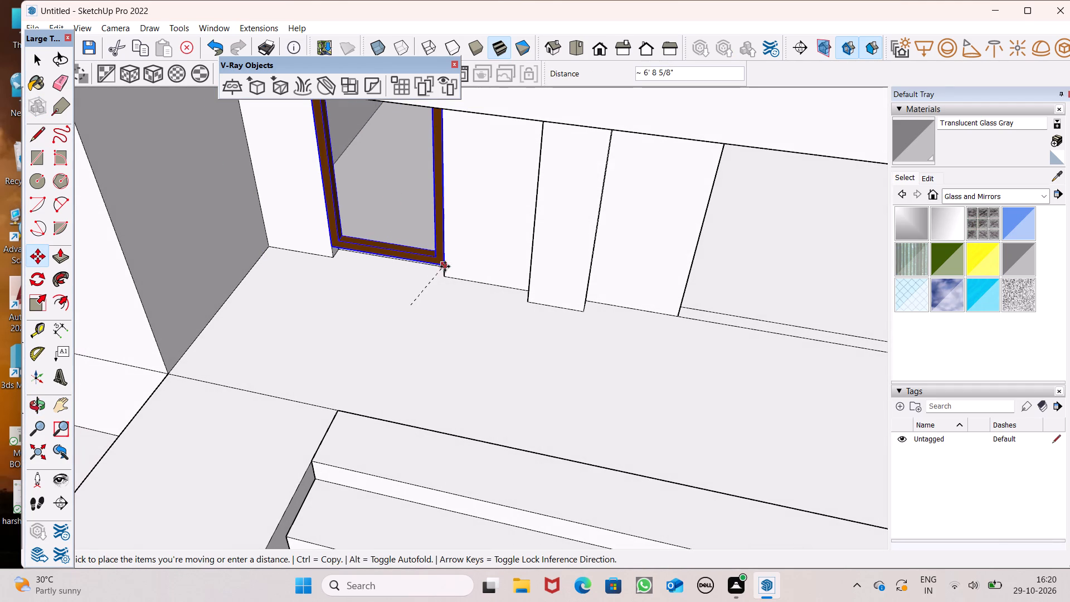
{"action": "left_click_drag", "start_coordinate": [445, 266], "coordinate": [440, 274]}
{"action": "scroll", "coordinate": [421, 270], "scroll_direction": "up", "scroll_amount": 10}
{"action": "scroll", "coordinate": [474, 300], "scroll_direction": "up", "scroll_amount": 1}
{"action": "middle_click_drag", "start_coordinate": [474, 300], "coordinate": [476, 299]}
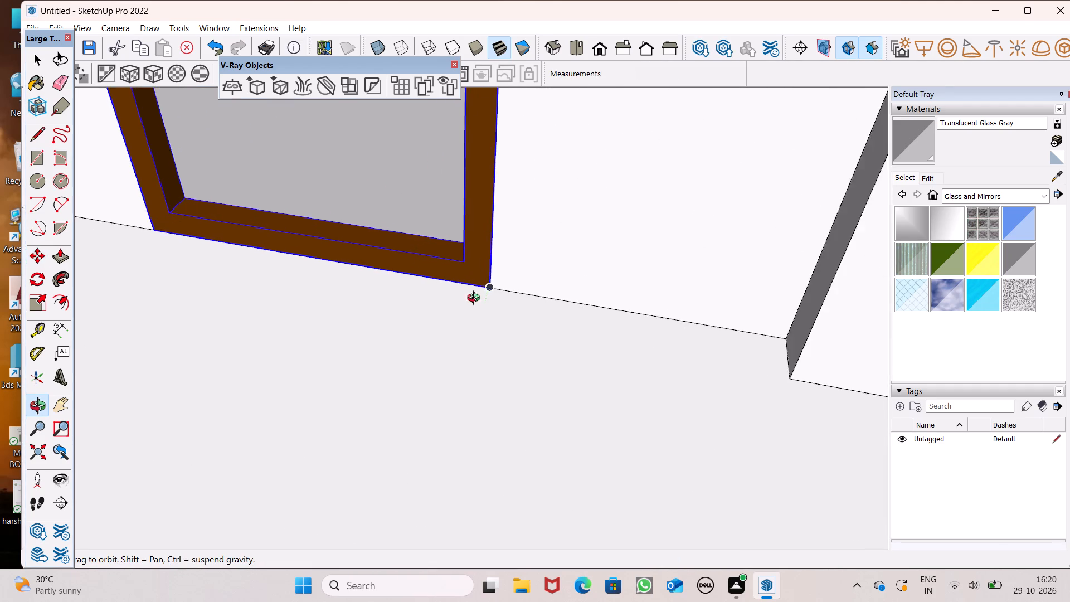
{"action": "middle_click_drag", "start_coordinate": [476, 299], "coordinate": [419, 259]}
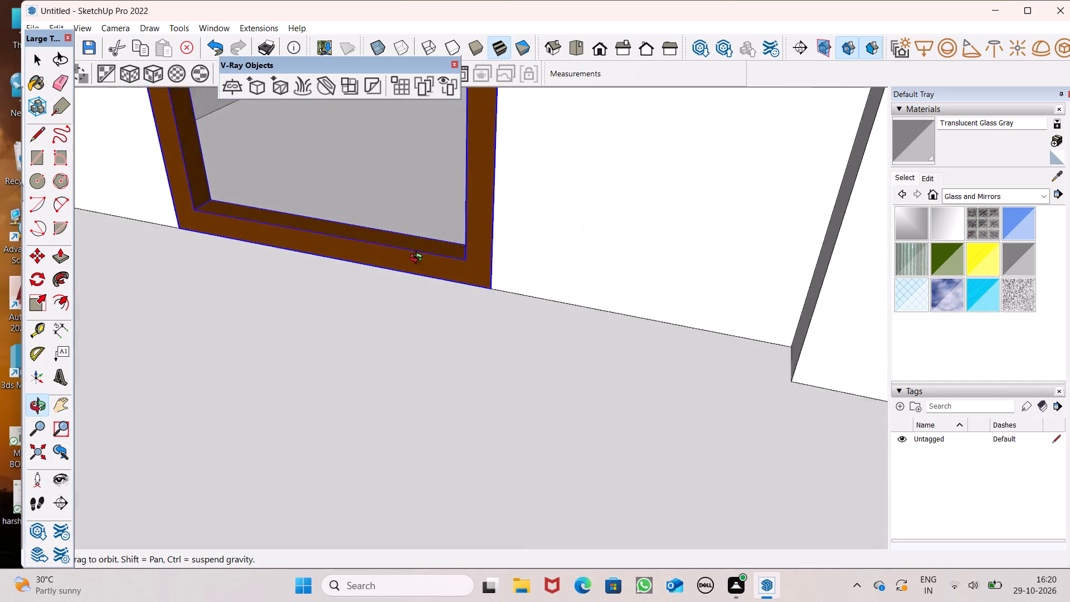
{"action": "middle_click_drag", "start_coordinate": [419, 259], "coordinate": [478, 247]}
{"action": "scroll", "coordinate": [478, 247], "scroll_direction": "up", "scroll_amount": 1}
{"action": "scroll", "coordinate": [487, 278], "scroll_direction": "down", "scroll_amount": 8}
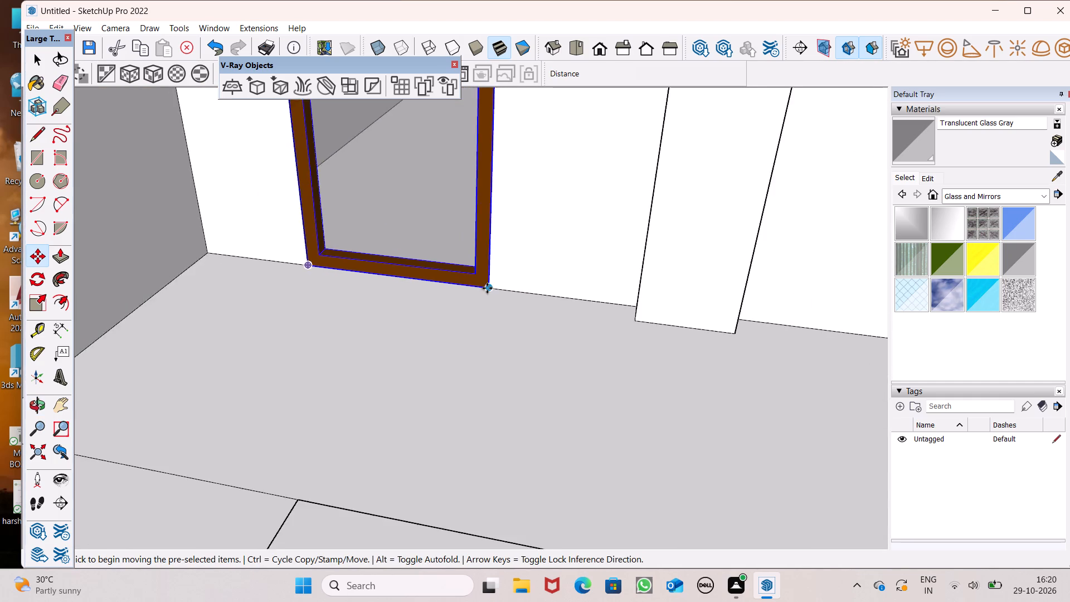
{"action": "scroll", "coordinate": [487, 288], "scroll_direction": "down", "scroll_amount": 5}
{"action": "middle_click_drag", "start_coordinate": [486, 290], "coordinate": [539, 237]}
{"action": "scroll", "coordinate": [469, 375], "scroll_direction": "down", "scroll_amount": 6}
{"action": "middle_click_drag", "start_coordinate": [453, 349], "coordinate": [466, 292]}
{"action": "key", "text": "space"}
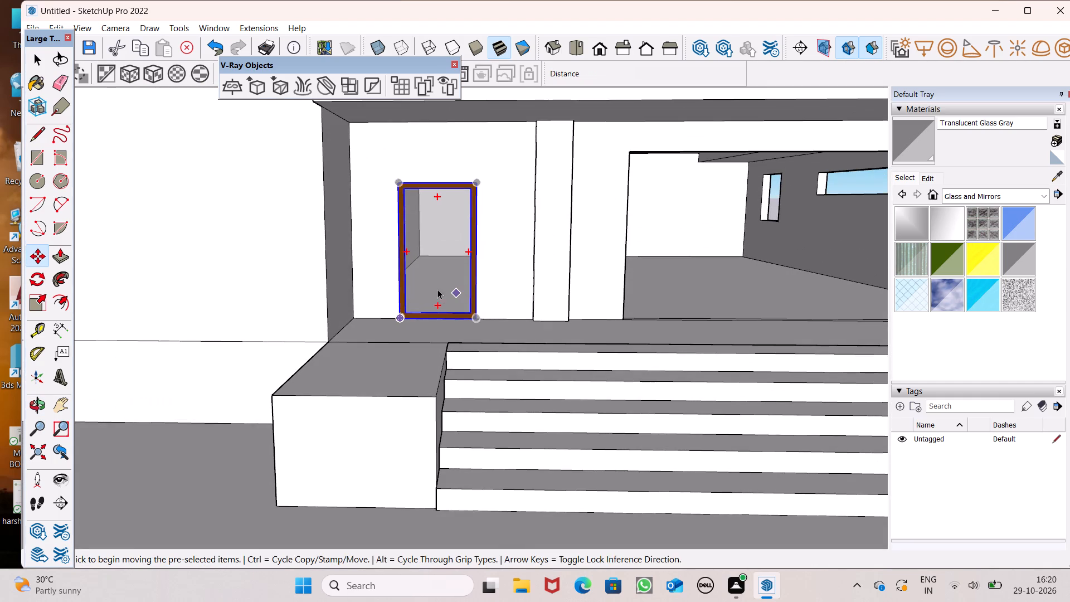
Copy the framed glass door group from the front entrance up to the doorway on the upper-floor terrace.
{"action": "scroll", "coordinate": [433, 276], "scroll_direction": "down", "scroll_amount": 11}
{"action": "left_click_drag", "start_coordinate": [550, 463], "coordinate": [543, 452]}
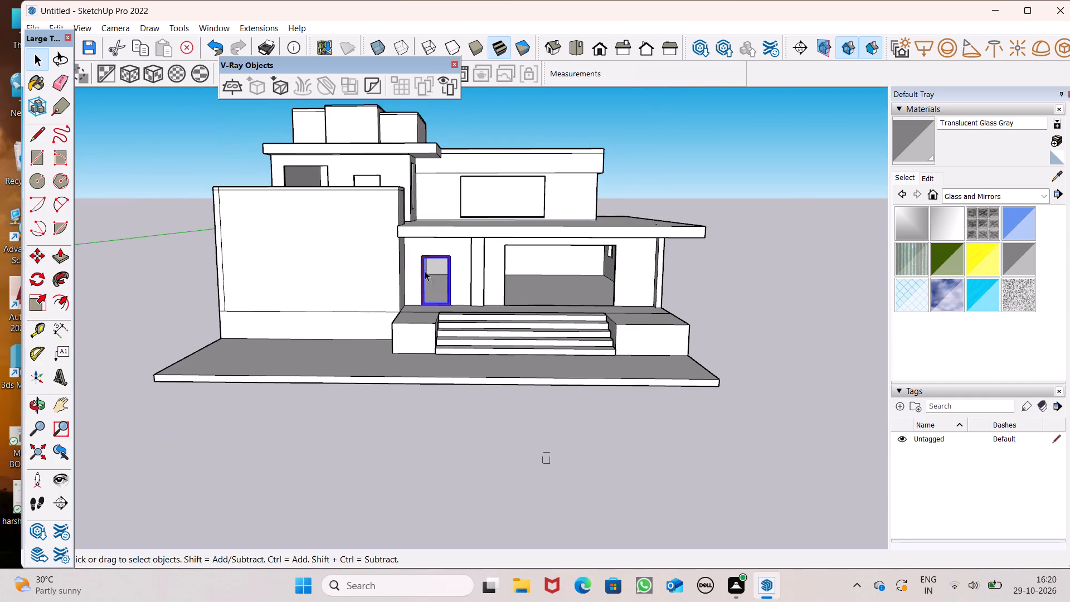
{"action": "scroll", "coordinate": [411, 201], "scroll_direction": "up", "scroll_amount": 6}
{"action": "scroll", "coordinate": [448, 325], "scroll_direction": "down", "scroll_amount": 4}
{"action": "middle_click_drag", "start_coordinate": [475, 349], "coordinate": [445, 449]}
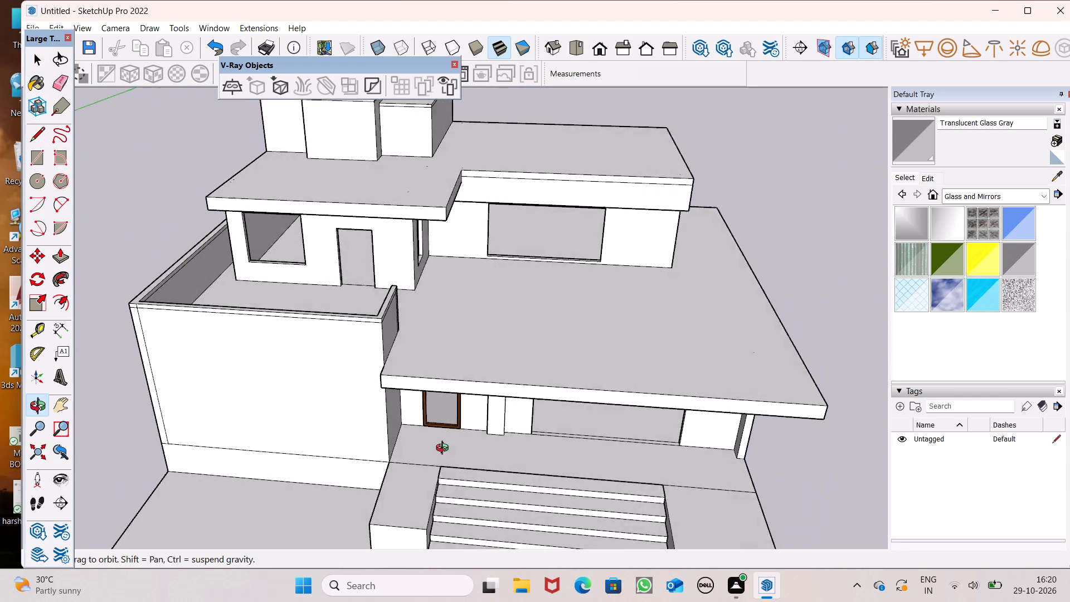
{"action": "middle_click_drag", "start_coordinate": [445, 449], "coordinate": [410, 399]}
{"action": "left_click", "coordinate": [440, 372]}
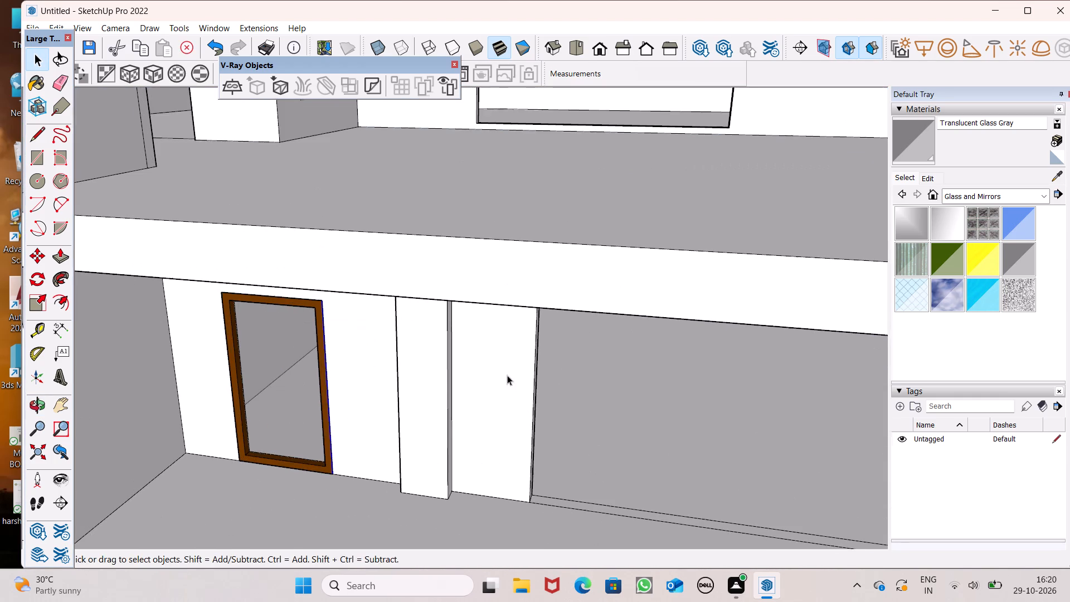
{"action": "middle_click", "coordinate": [507, 376]}
{"action": "key", "text": "space"}
{"action": "scroll", "coordinate": [444, 281], "scroll_direction": "down", "scroll_amount": 18}
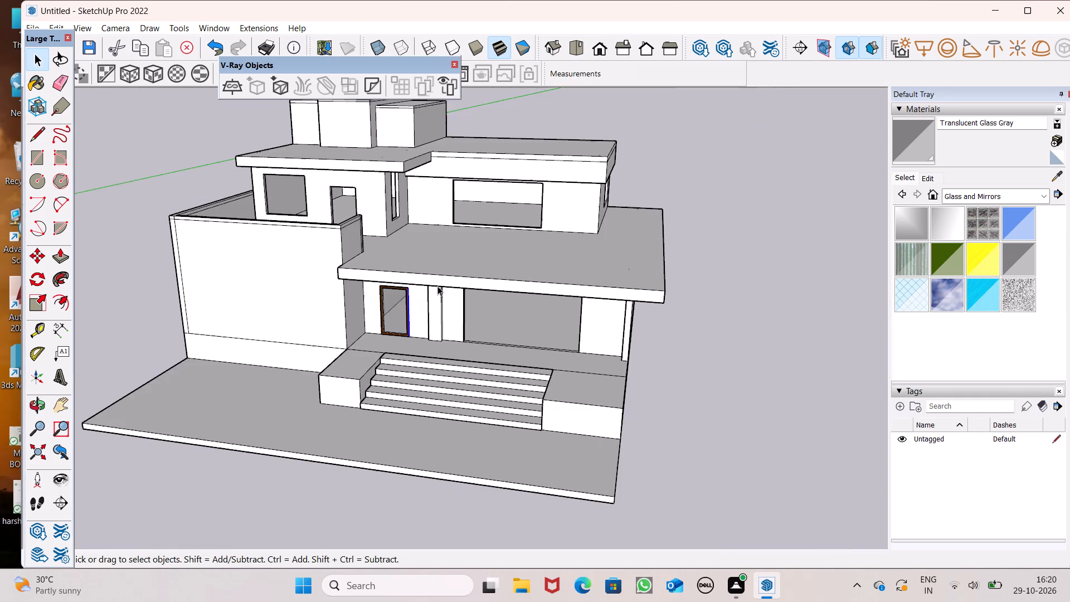
{"action": "middle_click_drag", "start_coordinate": [437, 287], "coordinate": [492, 346]}
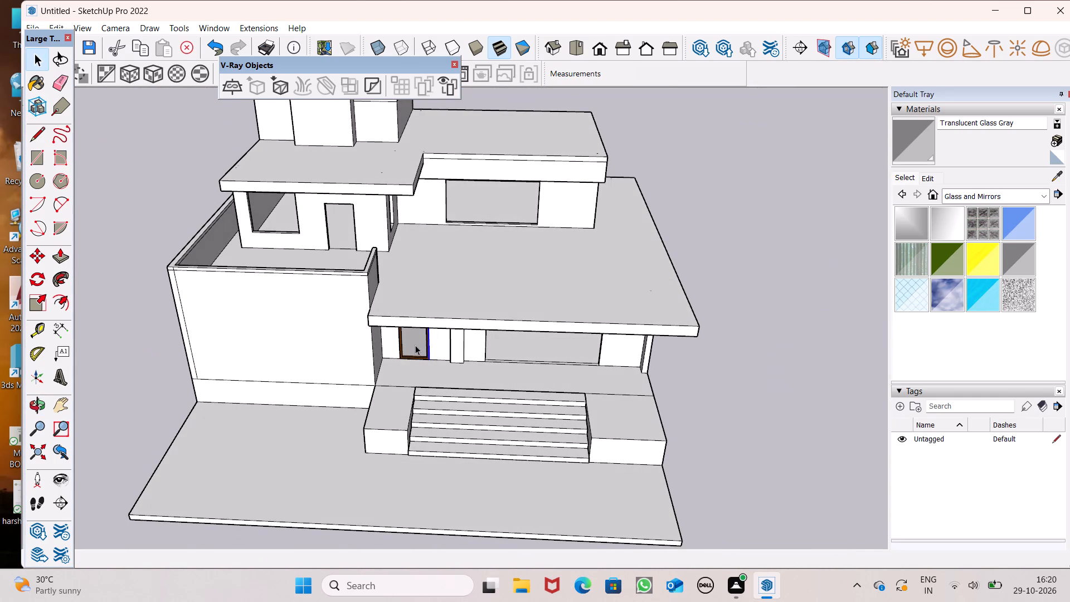
{"action": "left_click", "coordinate": [415, 345]}
{"action": "key", "text": "m"}
{"action": "key", "text": "Return"}
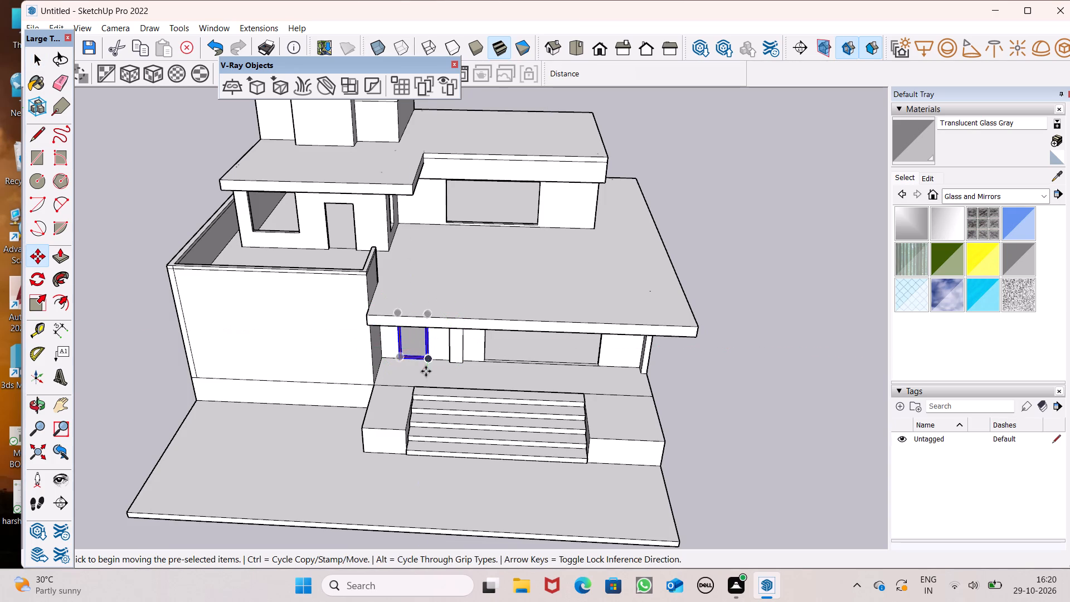
{"action": "left_click_drag", "start_coordinate": [432, 360], "coordinate": [395, 267]}
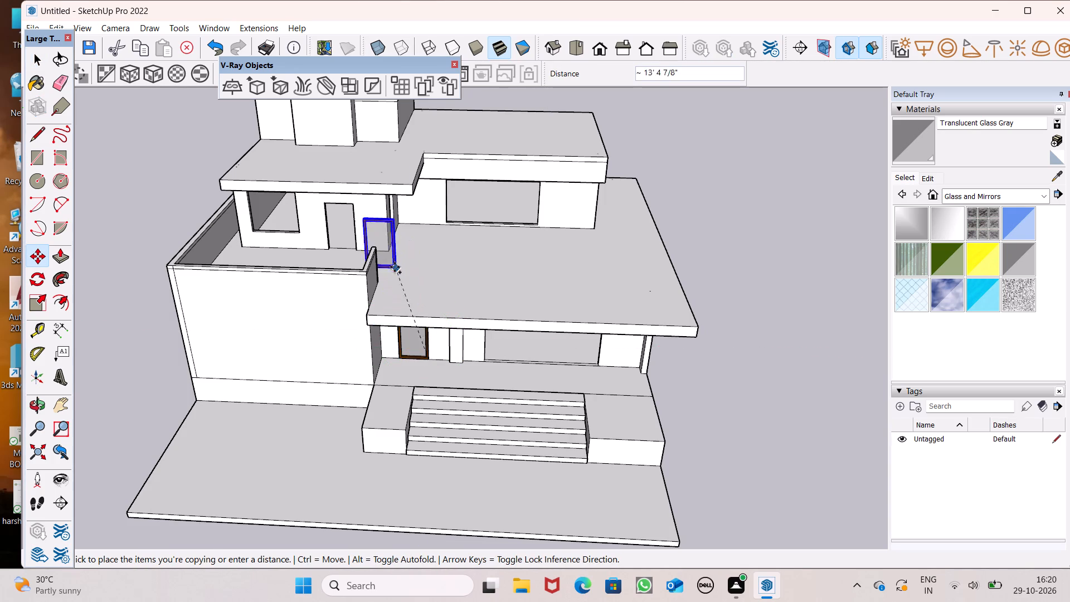
{"action": "left_click_drag", "start_coordinate": [395, 267], "coordinate": [352, 254]}
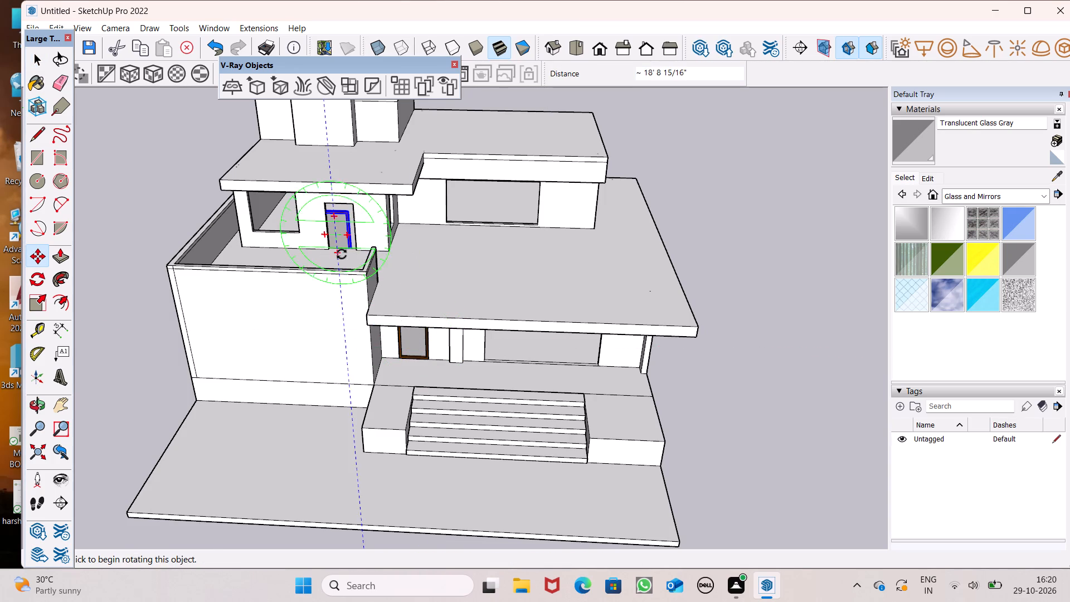
Move the copied door's bottom corner to the lower corner of the terrace doorway at floor level.
{"action": "scroll", "coordinate": [342, 247], "scroll_direction": "up", "scroll_amount": 9}
{"action": "scroll", "coordinate": [341, 369], "scroll_direction": "down", "scroll_amount": 4}
{"action": "middle_click_drag", "start_coordinate": [337, 351], "coordinate": [420, 387]}
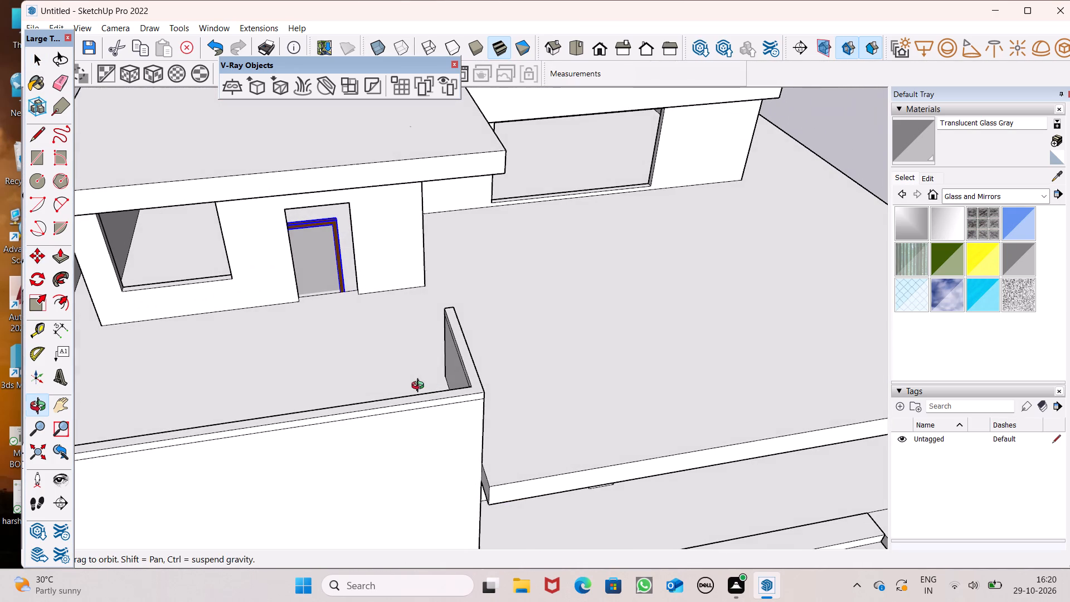
{"action": "middle_click_drag", "start_coordinate": [420, 387], "coordinate": [421, 386]}
{"action": "left_click_drag", "start_coordinate": [347, 307], "coordinate": [348, 285]}
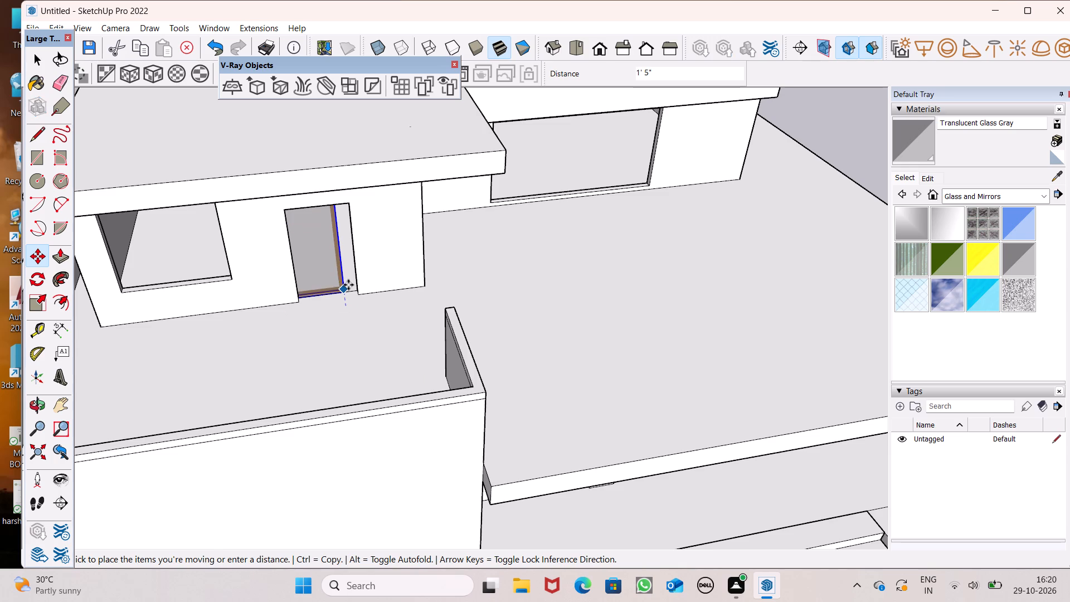
{"action": "left_click_drag", "start_coordinate": [348, 285], "coordinate": [357, 288]}
Shift the terrace door back about 4" so its bottom corner meets the opening's corner on the wall face.
{"action": "scroll", "coordinate": [252, 225], "scroll_direction": "up", "scroll_amount": 5}
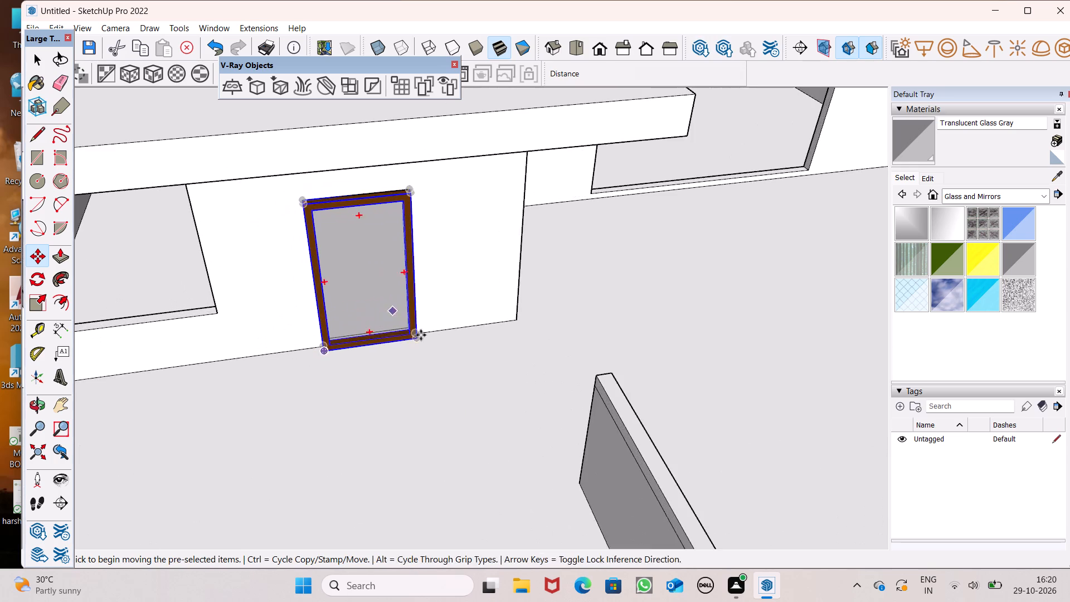
{"action": "middle_click_drag", "start_coordinate": [422, 341], "coordinate": [231, 312]}
{"action": "scroll", "coordinate": [261, 329], "scroll_direction": "up", "scroll_amount": 1}
{"action": "scroll", "coordinate": [493, 283], "scroll_direction": "up", "scroll_amount": 6}
{"action": "scroll", "coordinate": [296, 334], "scroll_direction": "up", "scroll_amount": 6}
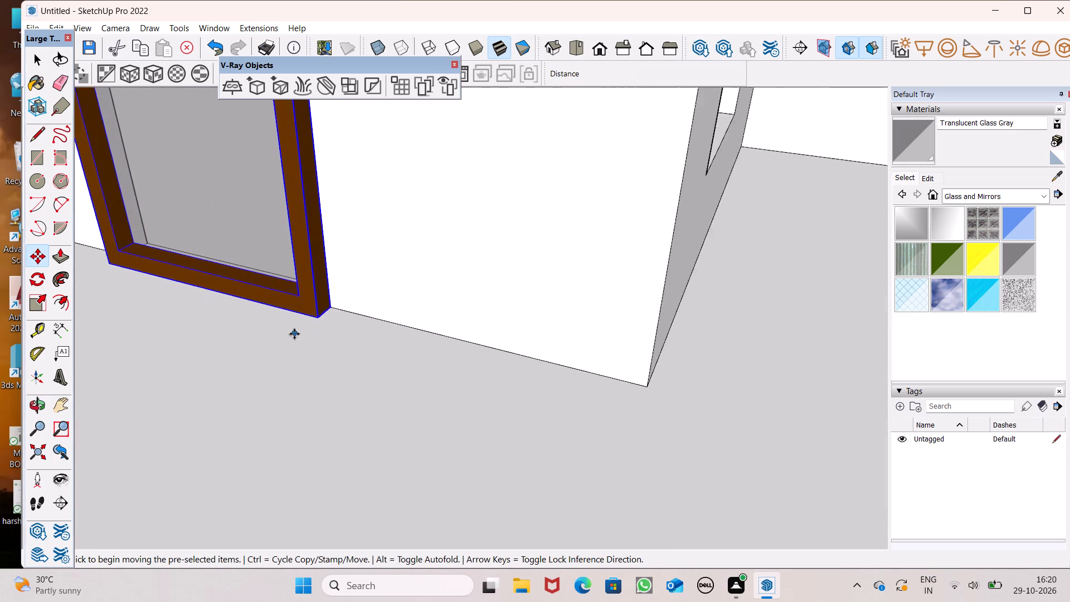
{"action": "scroll", "coordinate": [294, 334], "scroll_direction": "up", "scroll_amount": 2}
{"action": "left_click_drag", "start_coordinate": [330, 312], "coordinate": [349, 298]}
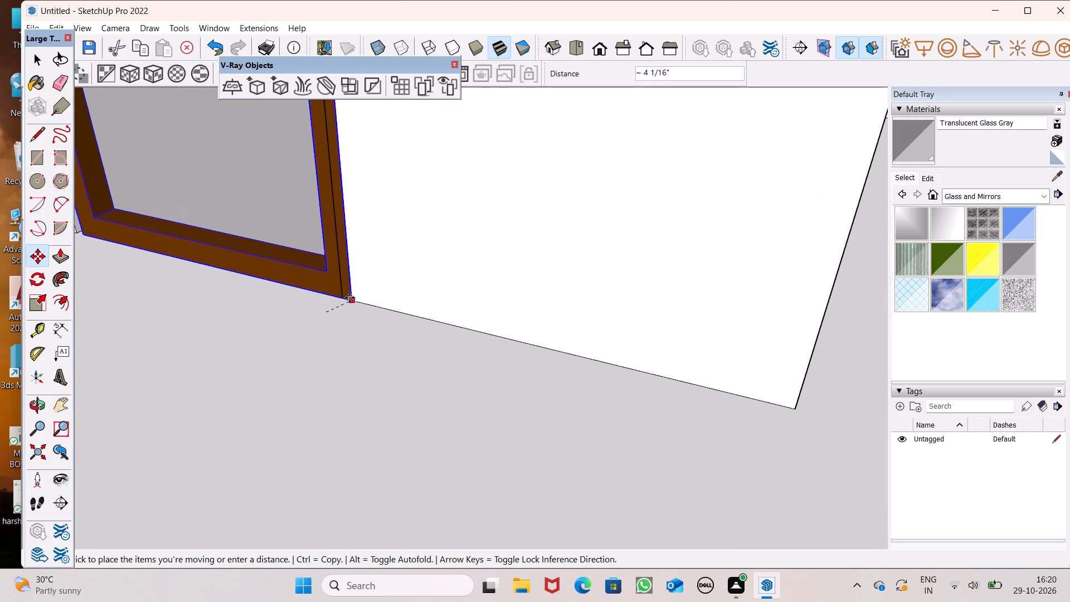
{"action": "left_click_drag", "start_coordinate": [349, 298], "coordinate": [343, 300]}
{"action": "scroll", "coordinate": [430, 370], "scroll_direction": "down", "scroll_amount": 11}
{"action": "key", "text": "space"}
{"action": "scroll", "coordinate": [440, 323], "scroll_direction": "down", "scroll_amount": 6}
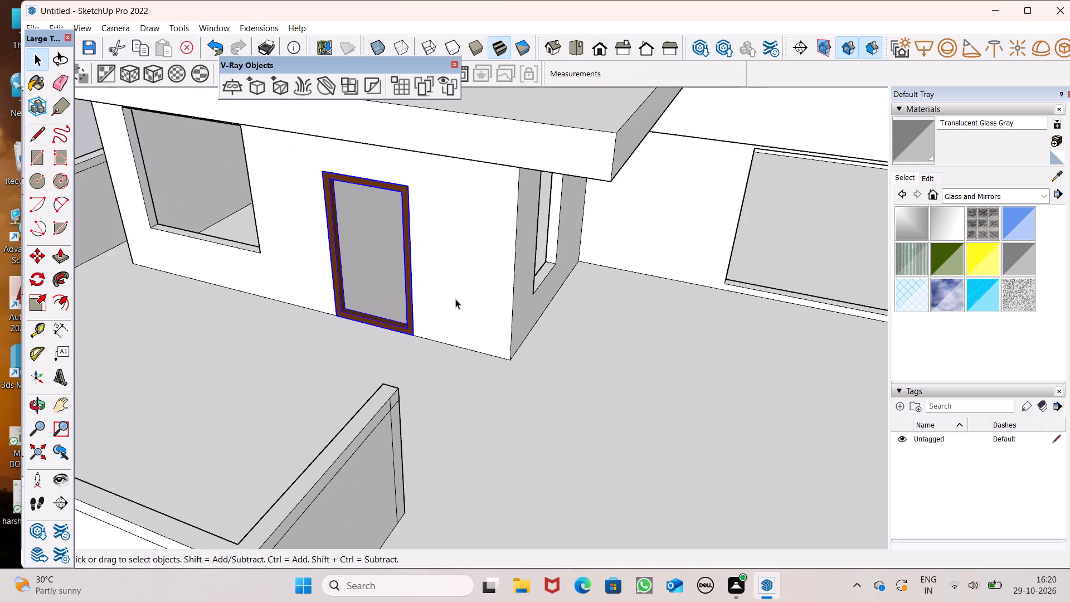
{"action": "scroll", "coordinate": [455, 299], "scroll_direction": "down", "scroll_amount": 6}
{"action": "left_click", "coordinate": [166, 180]}
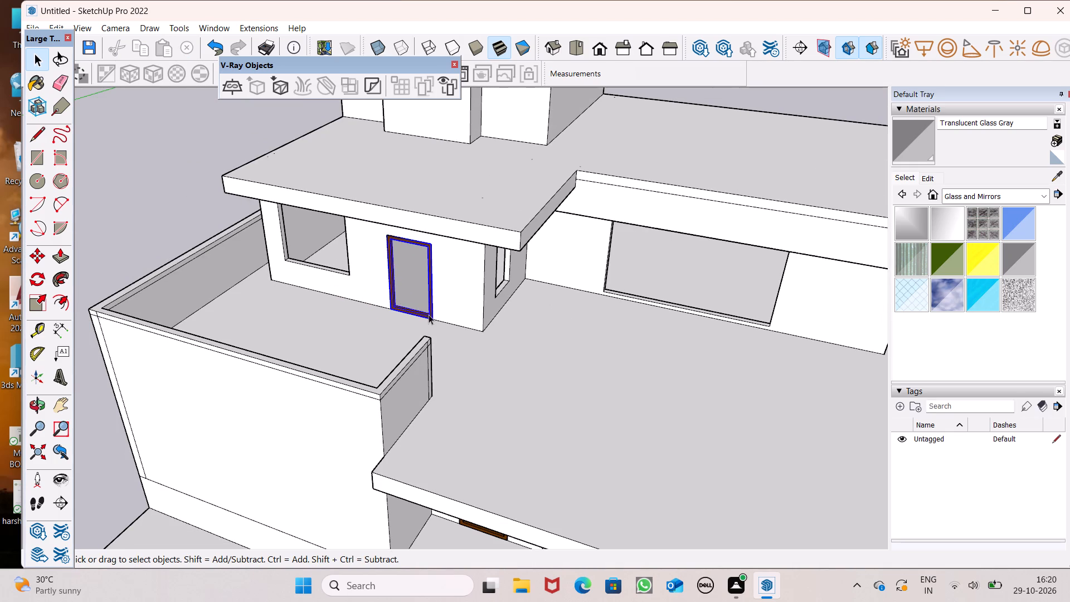
Copy the terrace door group out to the empty ground beside the front of the house.
{"action": "scroll", "coordinate": [518, 346], "scroll_direction": "down", "scroll_amount": 1}
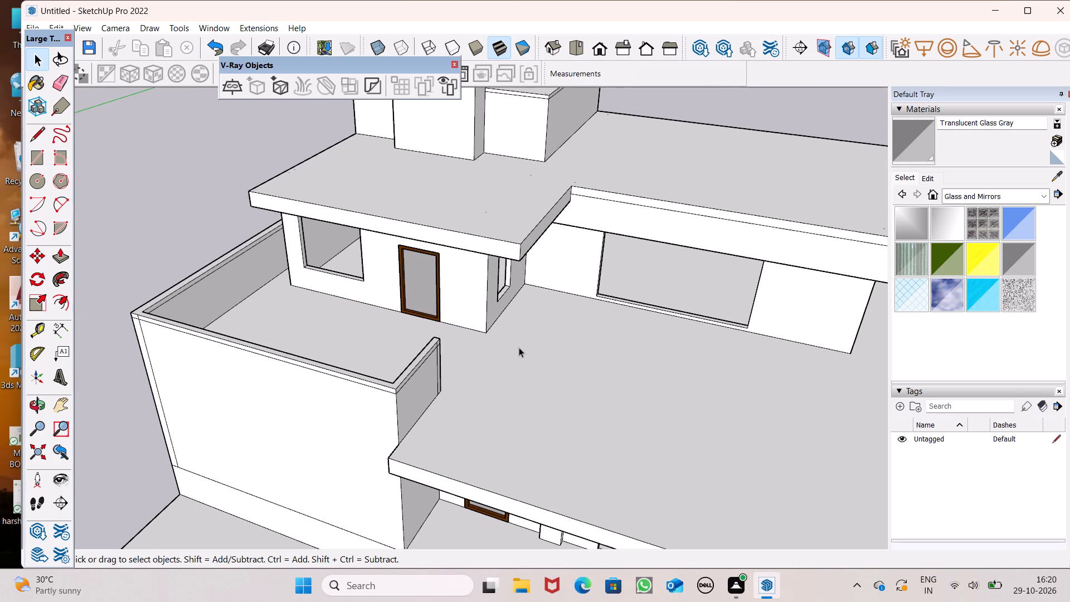
{"action": "middle_click_drag", "start_coordinate": [528, 351], "coordinate": [643, 298]}
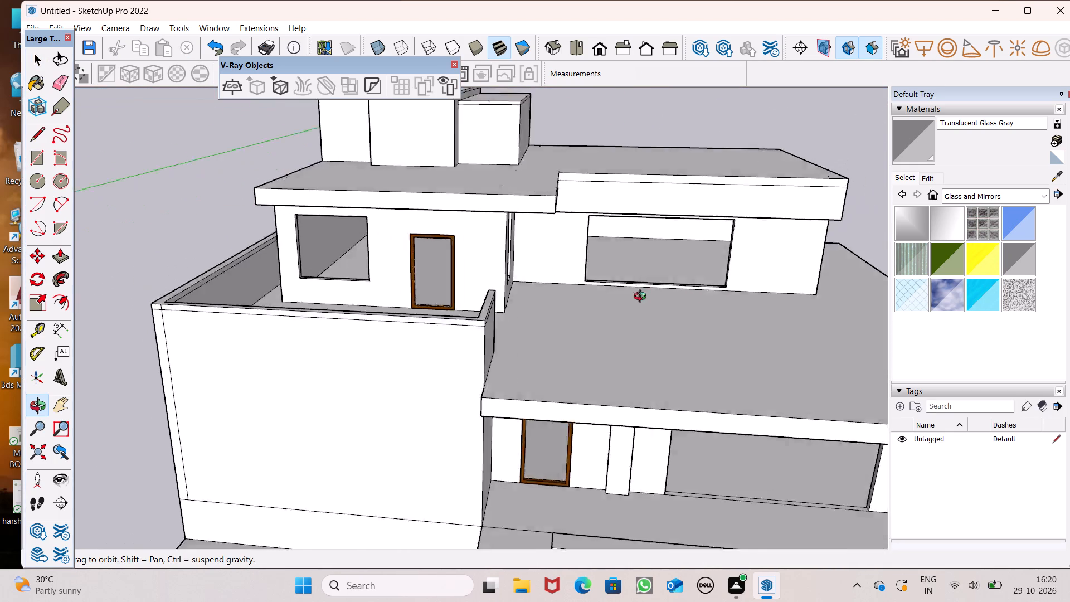
{"action": "middle_click_drag", "start_coordinate": [643, 298], "coordinate": [646, 312]}
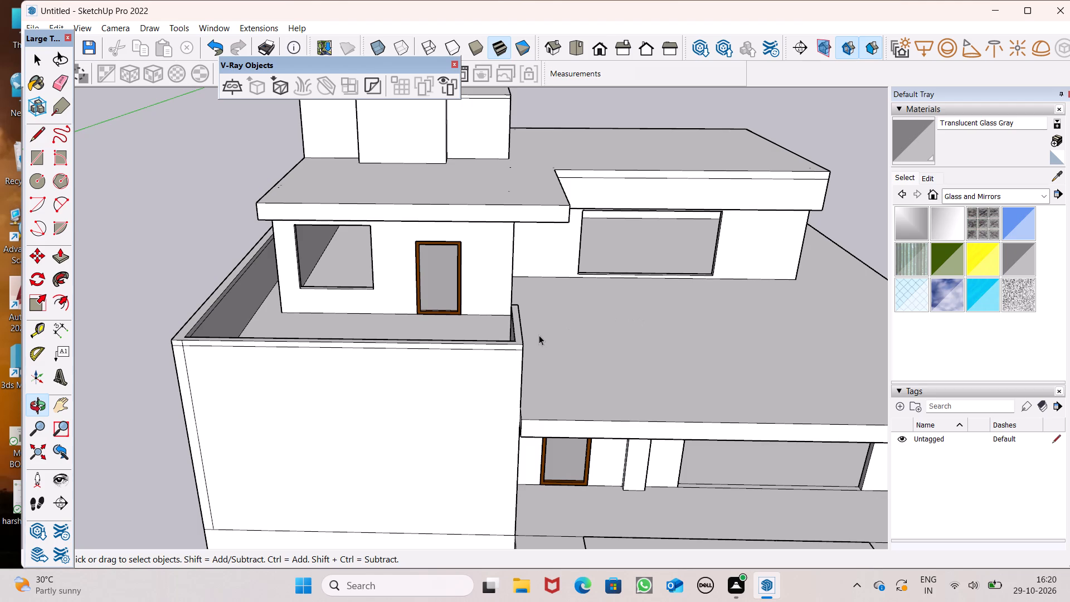
{"action": "scroll", "coordinate": [519, 278], "scroll_direction": "down", "scroll_amount": 1}
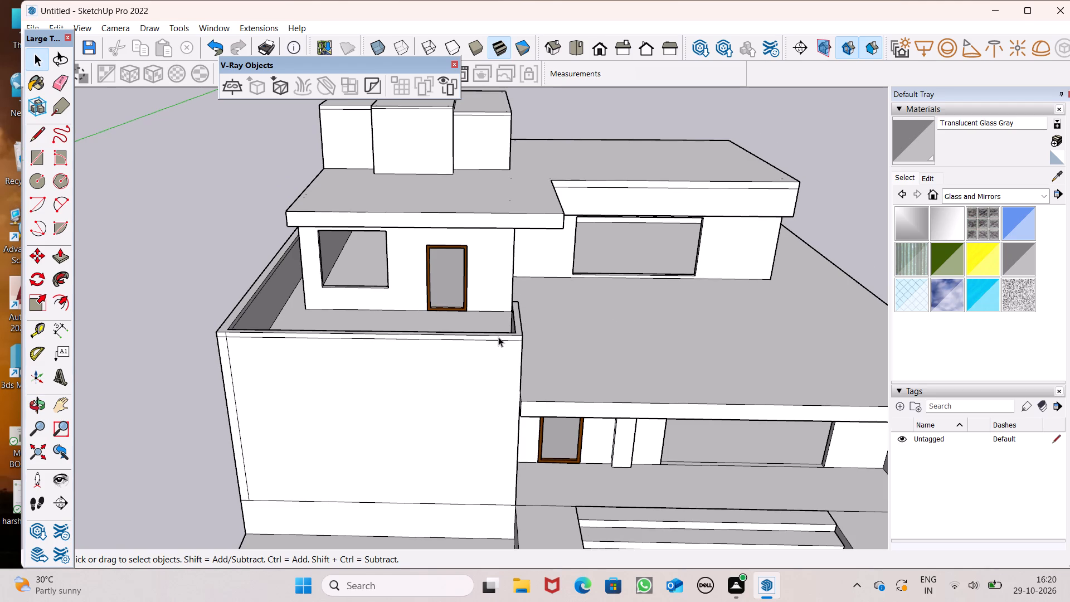
{"action": "middle_click", "coordinate": [515, 287]}
{"action": "left_click", "coordinate": [465, 254]}
{"action": "middle_click_drag", "start_coordinate": [492, 292], "coordinate": [489, 297]}
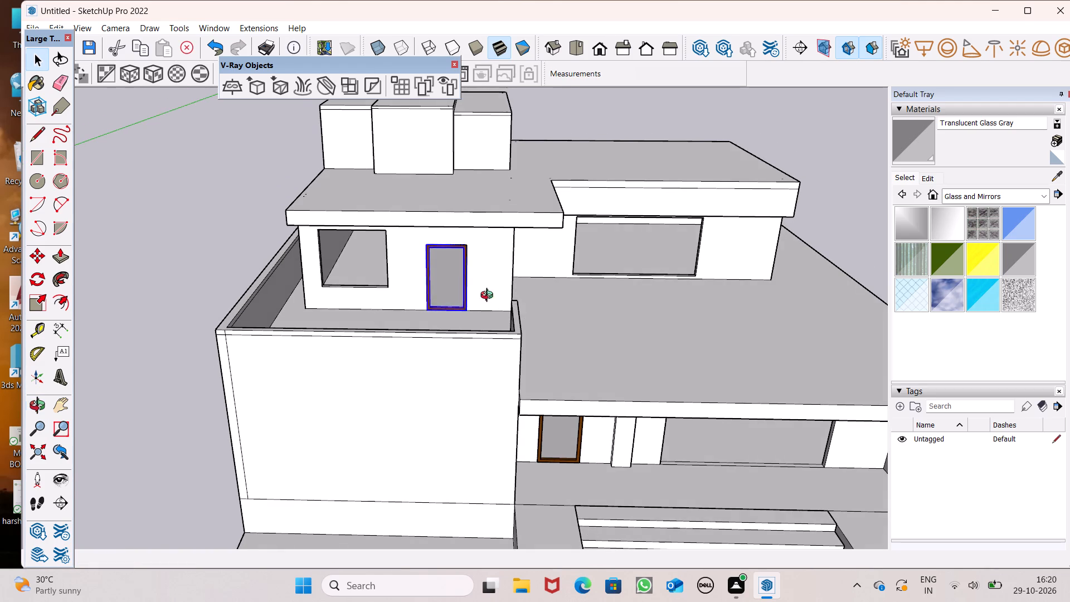
{"action": "middle_click_drag", "start_coordinate": [489, 297], "coordinate": [152, 320]}
{"action": "key", "text": "m"}
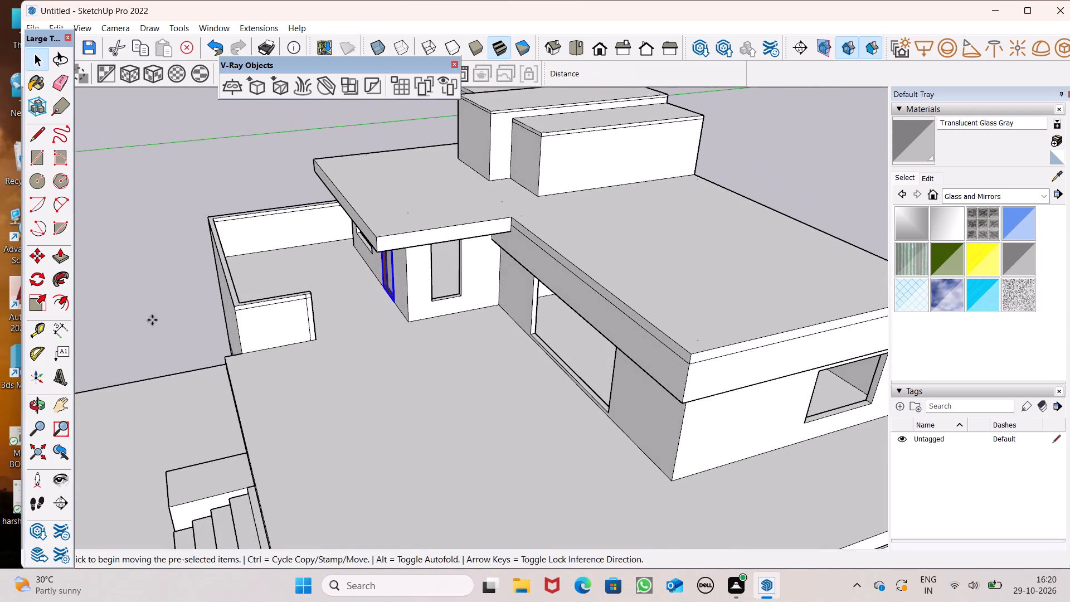
{"action": "key", "text": "Return"}
{"action": "middle_click_drag", "start_coordinate": [270, 331], "coordinate": [630, 310]}
{"action": "scroll", "coordinate": [498, 267], "scroll_direction": "down", "scroll_amount": 6}
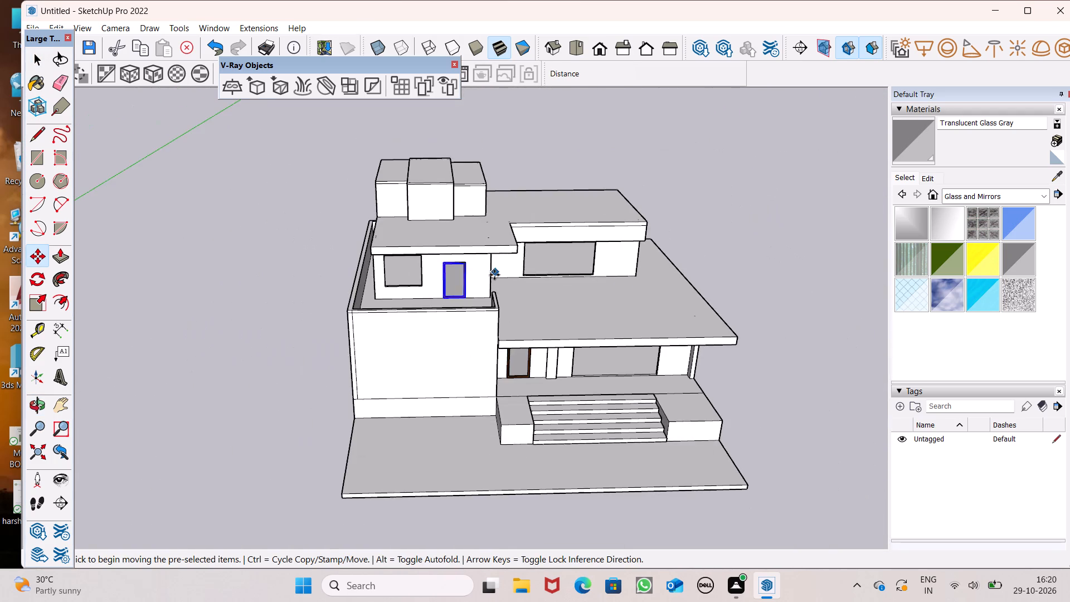
{"action": "scroll", "coordinate": [470, 279], "scroll_direction": "down", "scroll_amount": 6}
{"action": "left_click_drag", "start_coordinate": [467, 289], "coordinate": [463, 345]}
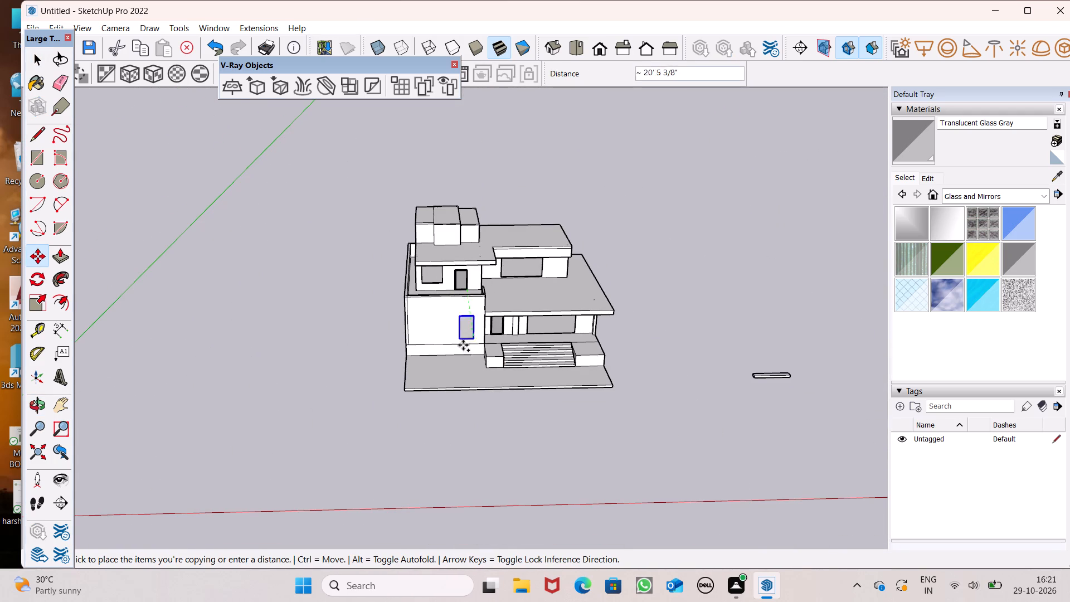
{"action": "left_click_drag", "start_coordinate": [463, 345], "coordinate": [351, 390]}
{"action": "key", "text": "space"}
{"action": "left_click", "coordinate": [357, 407]}
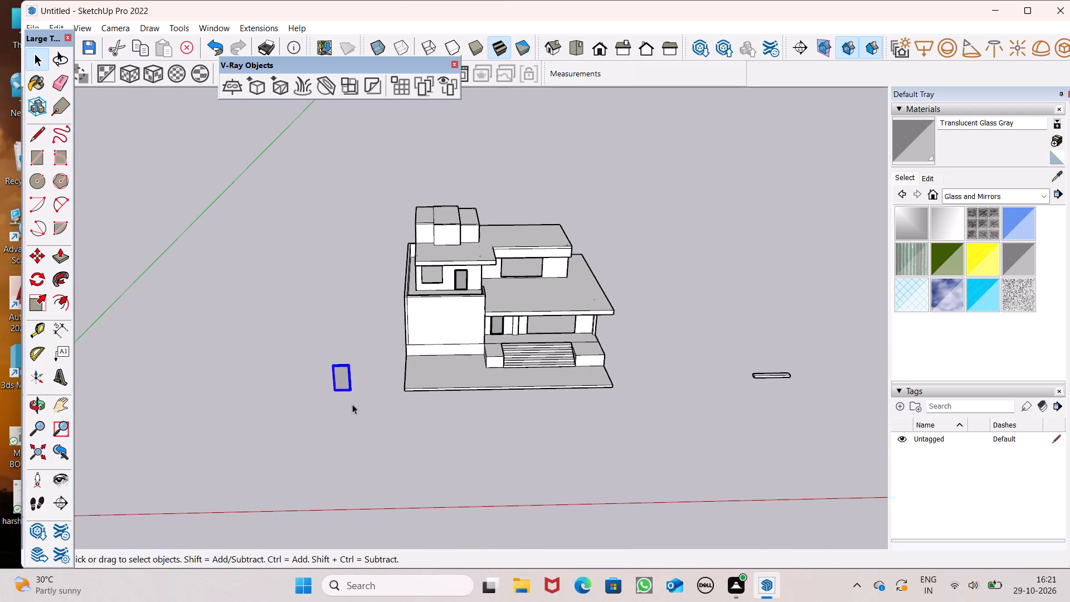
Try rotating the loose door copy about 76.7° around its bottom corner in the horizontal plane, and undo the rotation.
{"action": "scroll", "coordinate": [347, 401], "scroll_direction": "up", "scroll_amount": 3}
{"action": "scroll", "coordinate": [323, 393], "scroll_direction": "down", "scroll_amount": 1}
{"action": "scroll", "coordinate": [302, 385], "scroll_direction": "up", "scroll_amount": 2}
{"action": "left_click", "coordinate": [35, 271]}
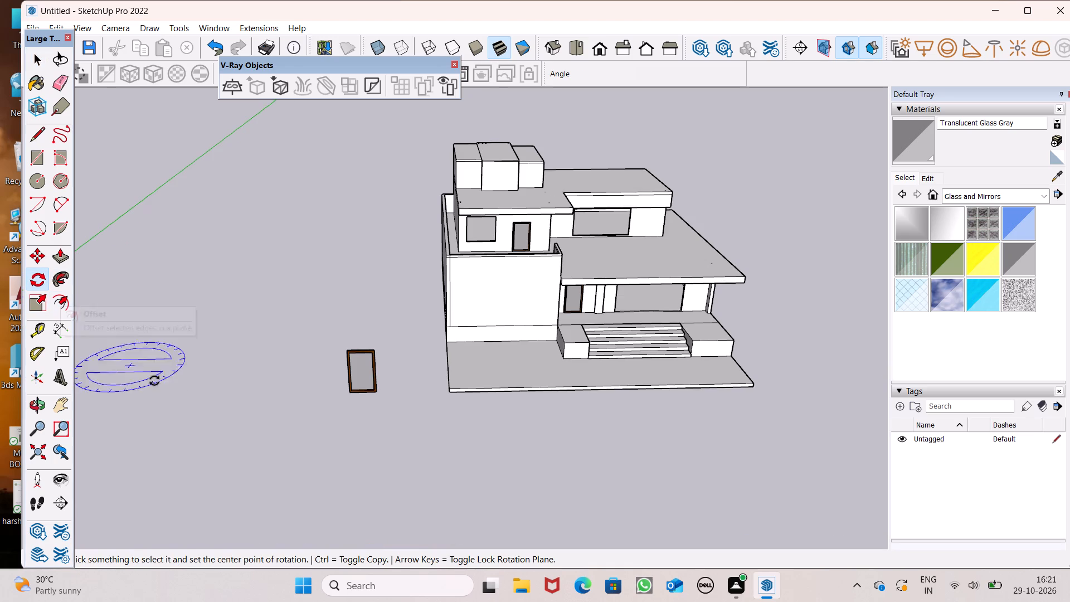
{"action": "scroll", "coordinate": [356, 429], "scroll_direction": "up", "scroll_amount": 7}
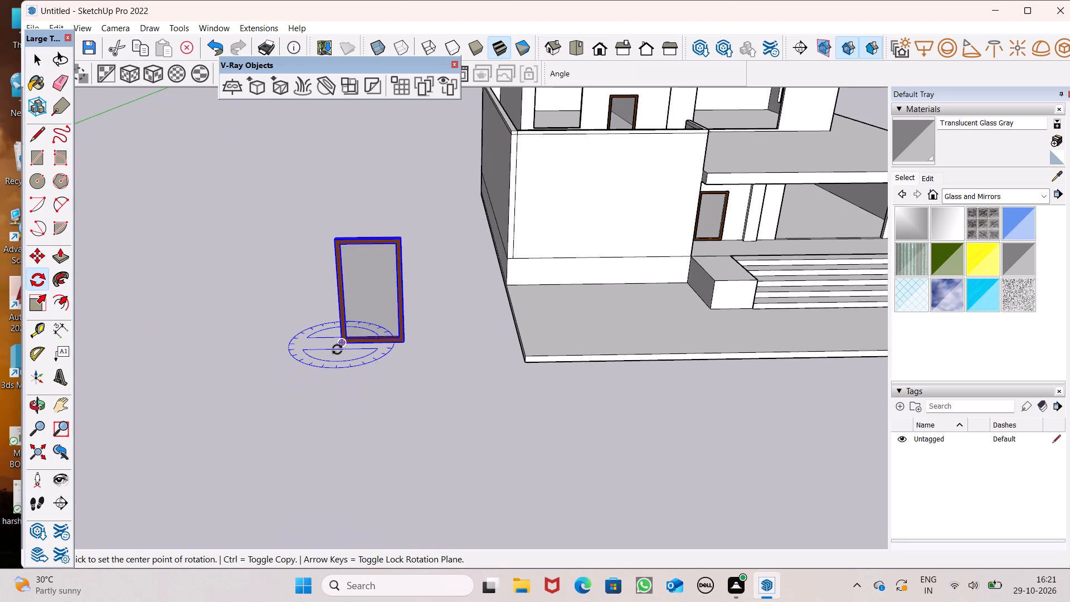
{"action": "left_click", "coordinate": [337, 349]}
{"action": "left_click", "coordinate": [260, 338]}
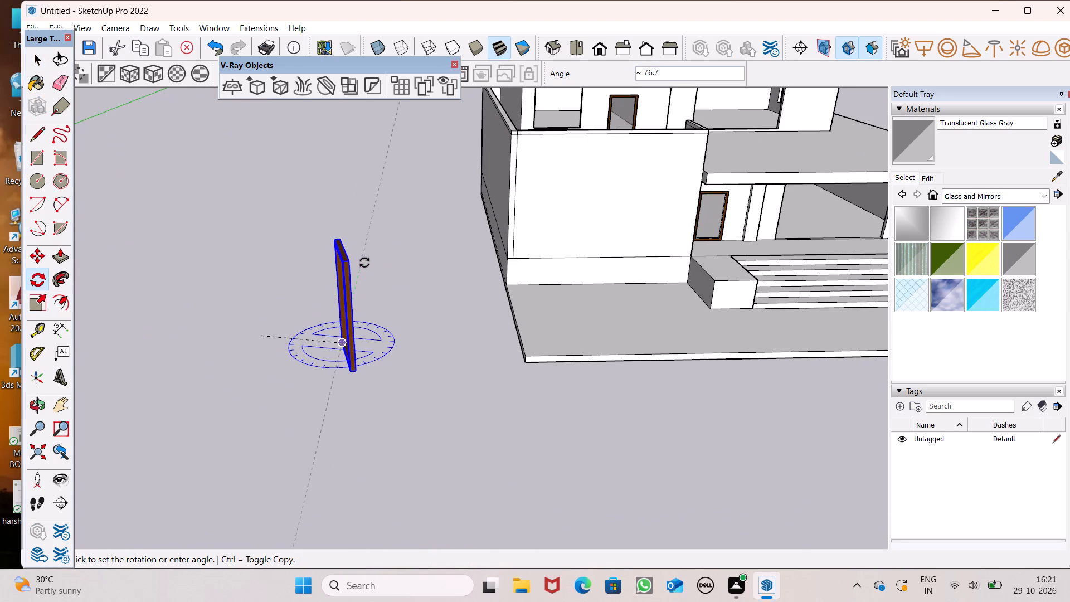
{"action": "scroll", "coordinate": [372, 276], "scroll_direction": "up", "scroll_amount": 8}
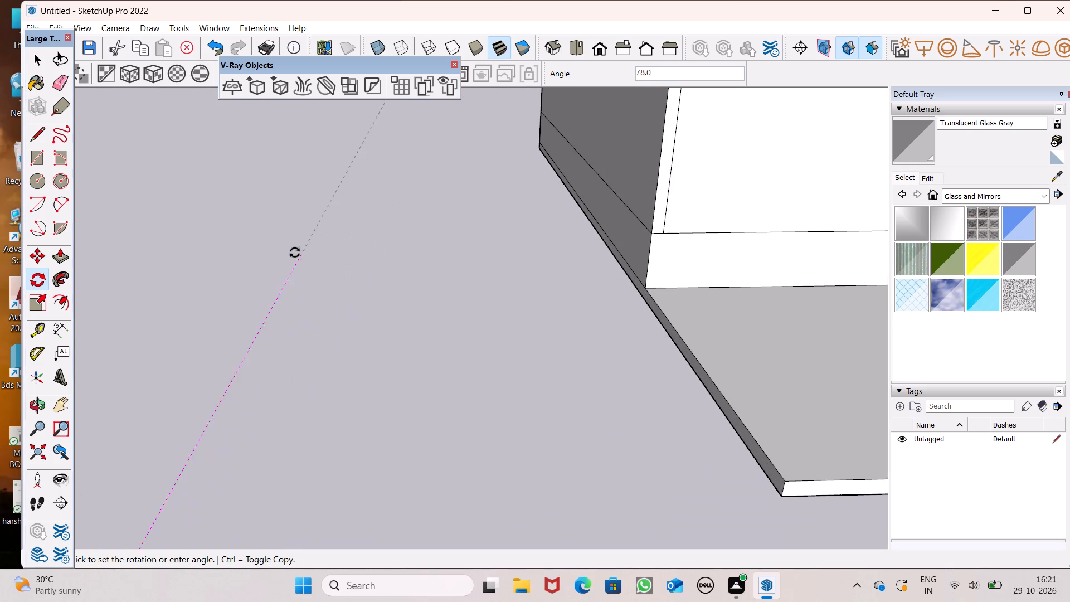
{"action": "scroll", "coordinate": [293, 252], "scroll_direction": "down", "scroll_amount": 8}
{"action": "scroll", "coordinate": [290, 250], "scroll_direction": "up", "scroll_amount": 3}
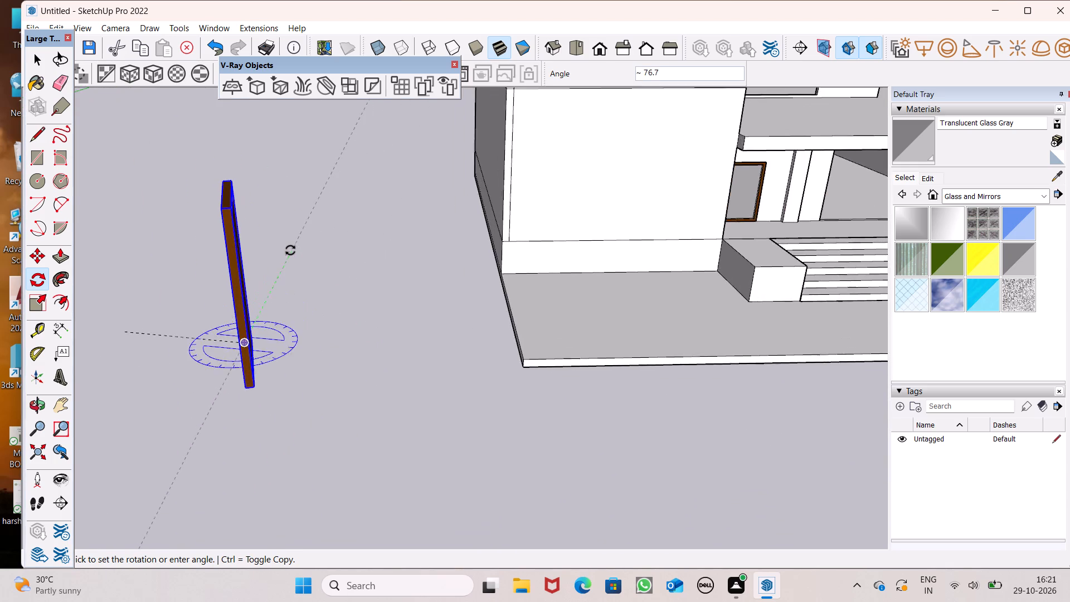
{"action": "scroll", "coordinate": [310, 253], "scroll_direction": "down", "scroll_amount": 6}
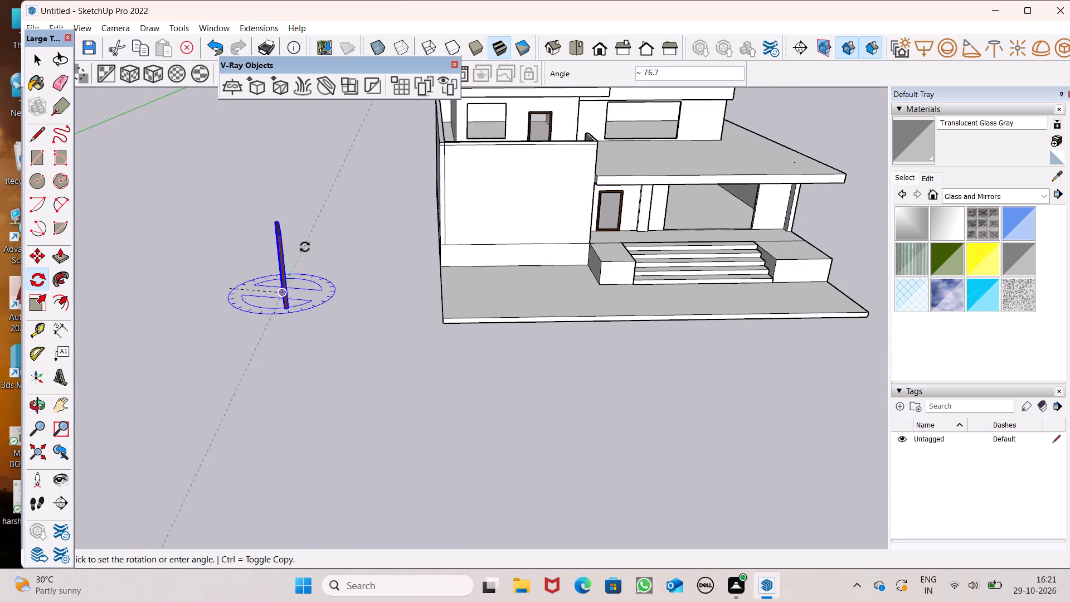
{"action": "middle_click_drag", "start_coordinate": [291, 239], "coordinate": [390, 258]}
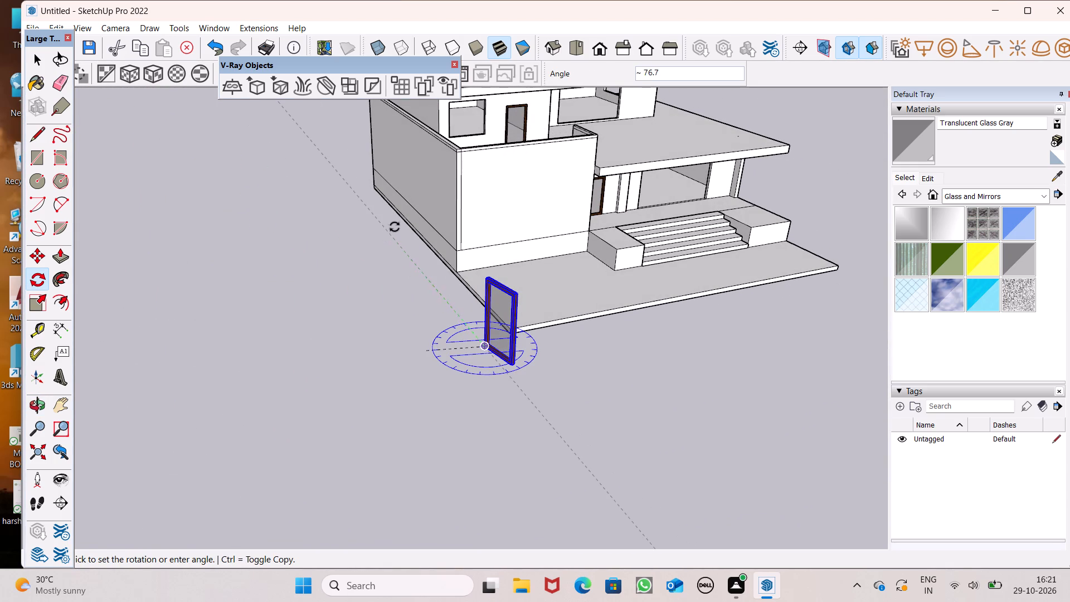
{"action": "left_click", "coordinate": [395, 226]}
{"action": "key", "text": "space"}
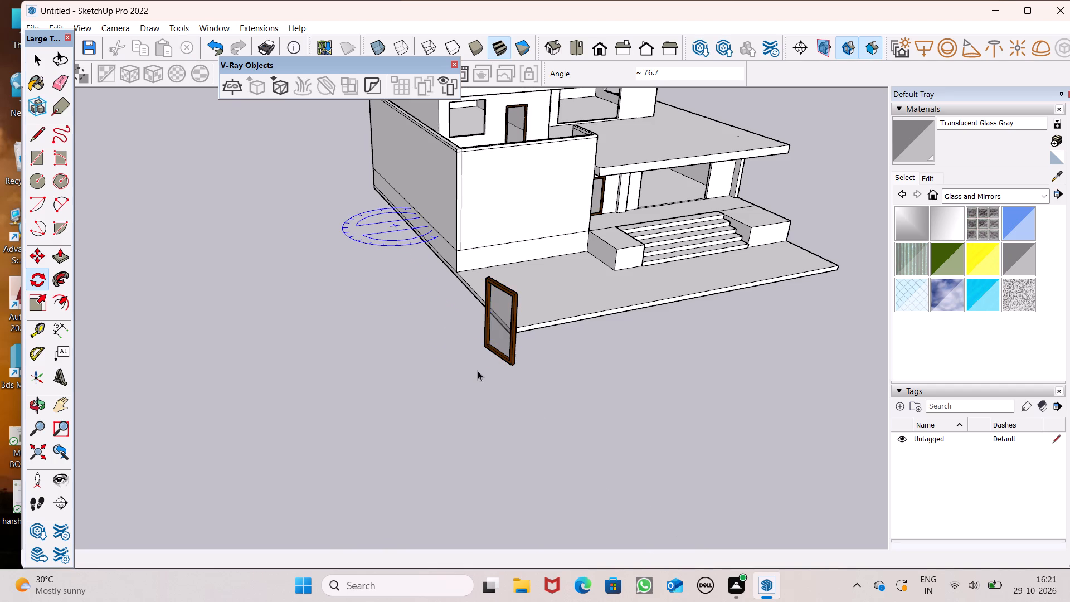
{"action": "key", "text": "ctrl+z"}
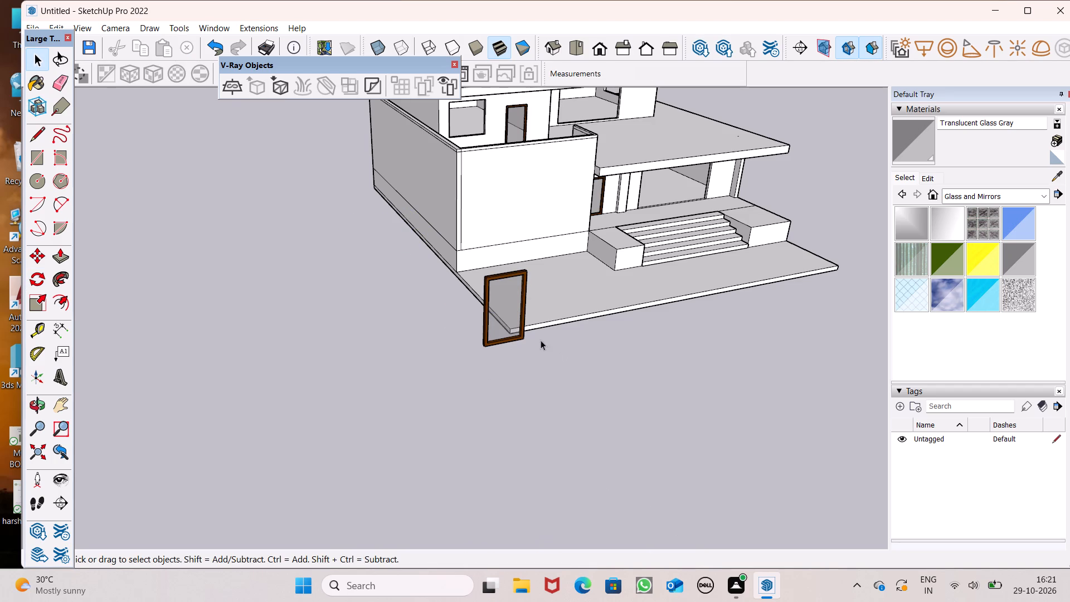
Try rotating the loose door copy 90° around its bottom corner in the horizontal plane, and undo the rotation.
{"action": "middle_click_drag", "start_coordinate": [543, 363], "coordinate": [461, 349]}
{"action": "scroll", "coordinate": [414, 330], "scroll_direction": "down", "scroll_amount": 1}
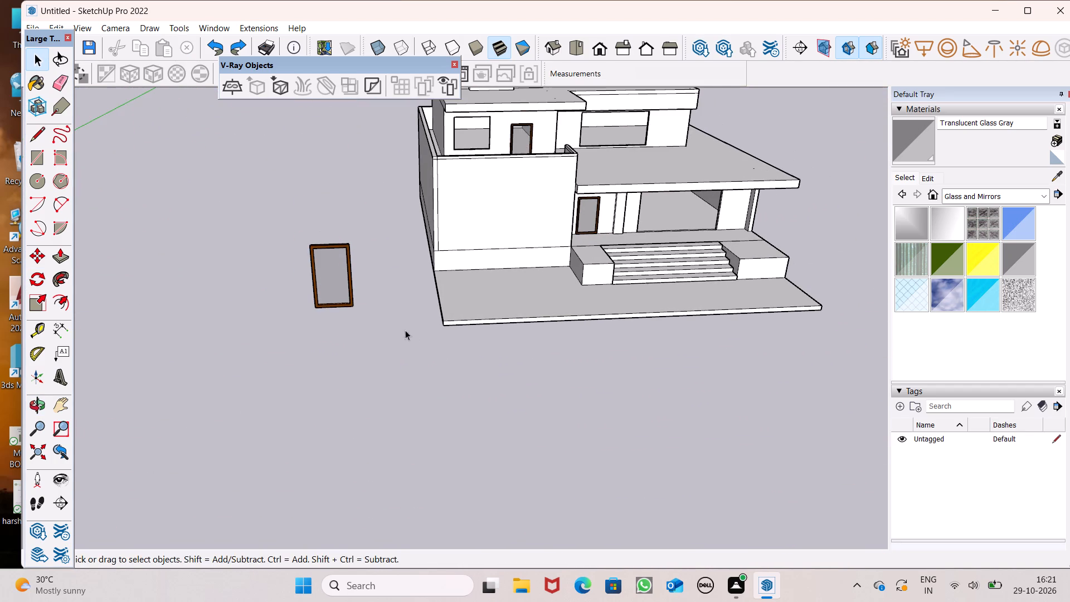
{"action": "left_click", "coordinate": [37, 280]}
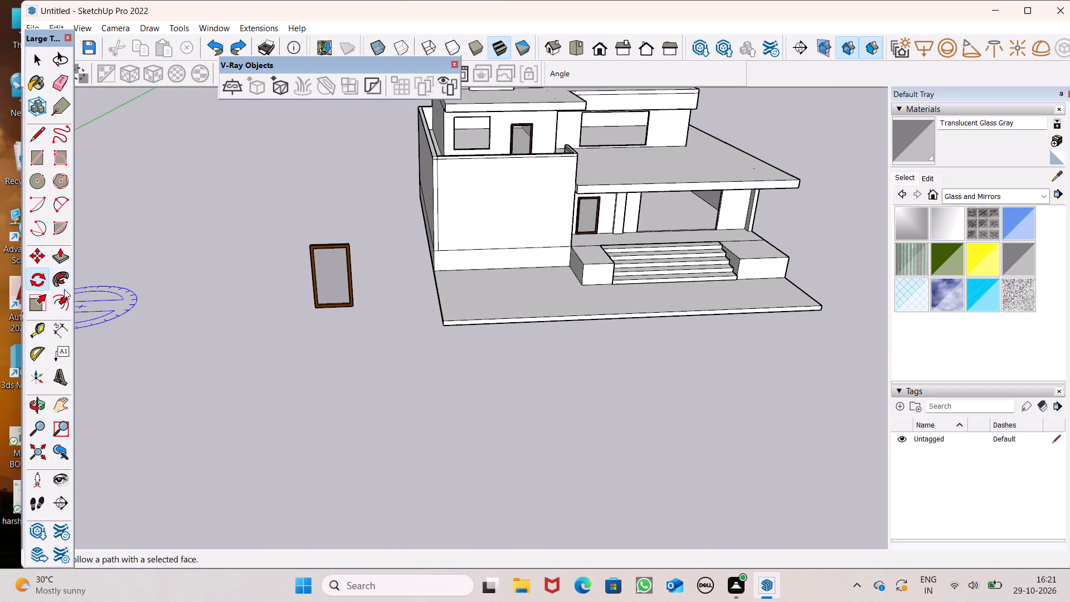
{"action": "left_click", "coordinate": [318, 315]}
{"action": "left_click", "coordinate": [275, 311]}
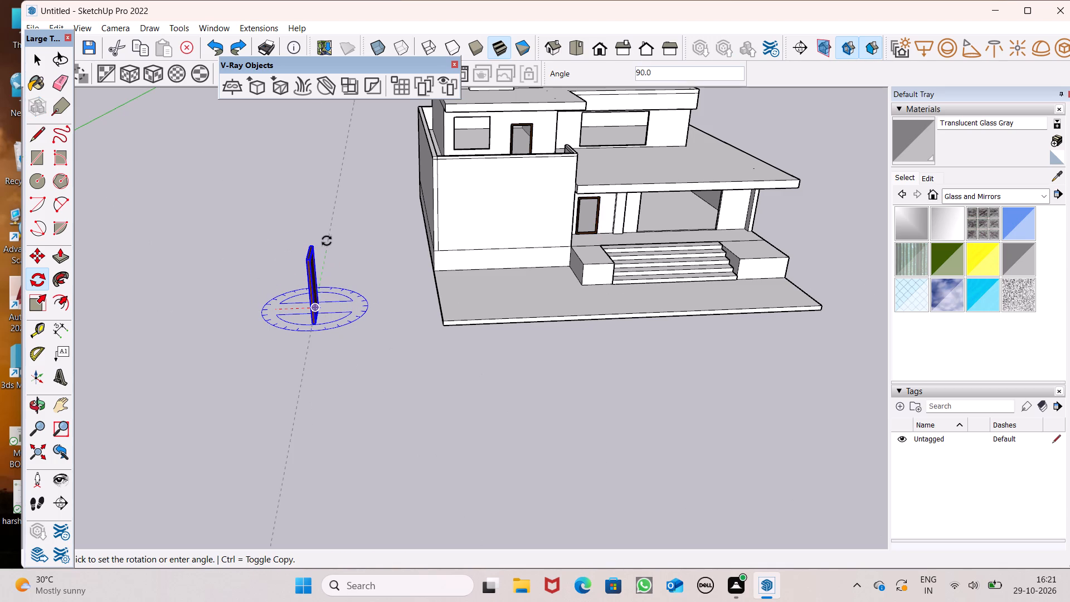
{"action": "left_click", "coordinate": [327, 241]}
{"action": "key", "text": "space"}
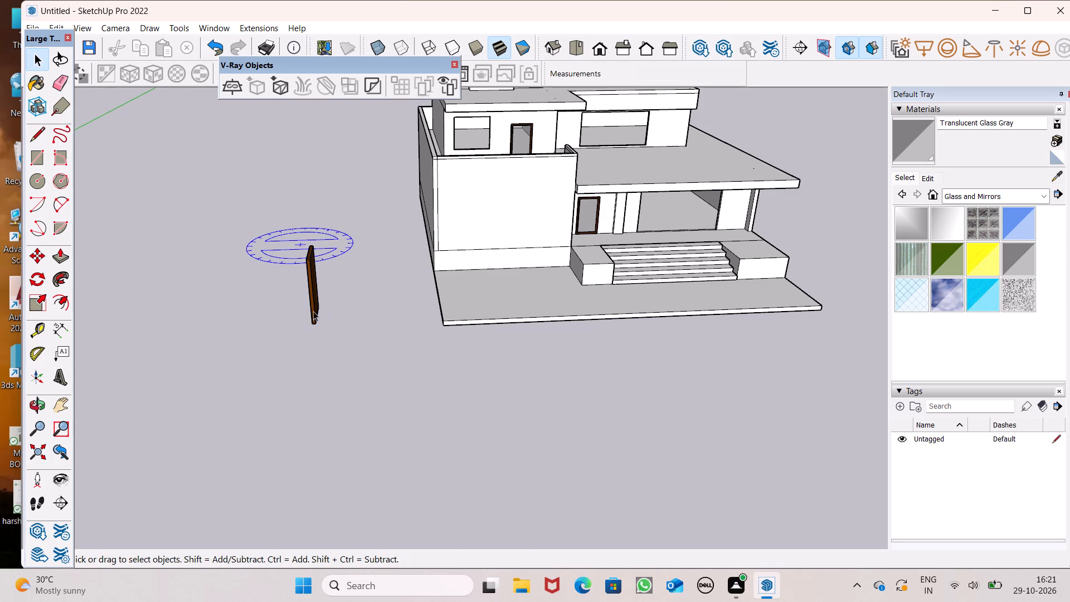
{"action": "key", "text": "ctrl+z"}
Rotate the loose door copy 90° in the horizontal plane around a ground point just beside its other bottom corner.
{"action": "left_click", "coordinate": [327, 286]}
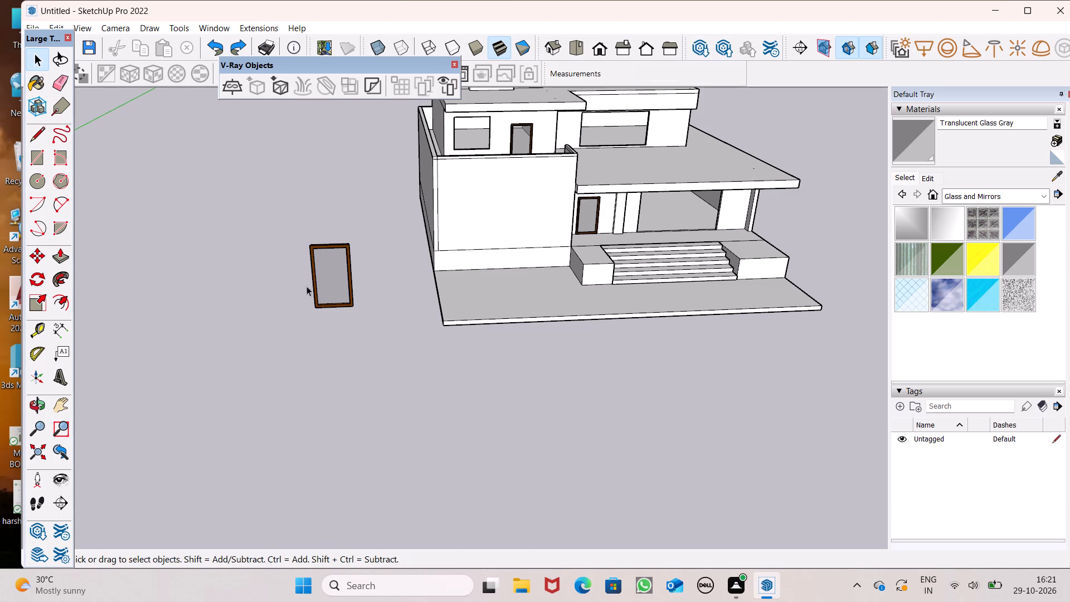
{"action": "left_click", "coordinate": [42, 281]}
{"action": "left_click", "coordinate": [354, 318]}
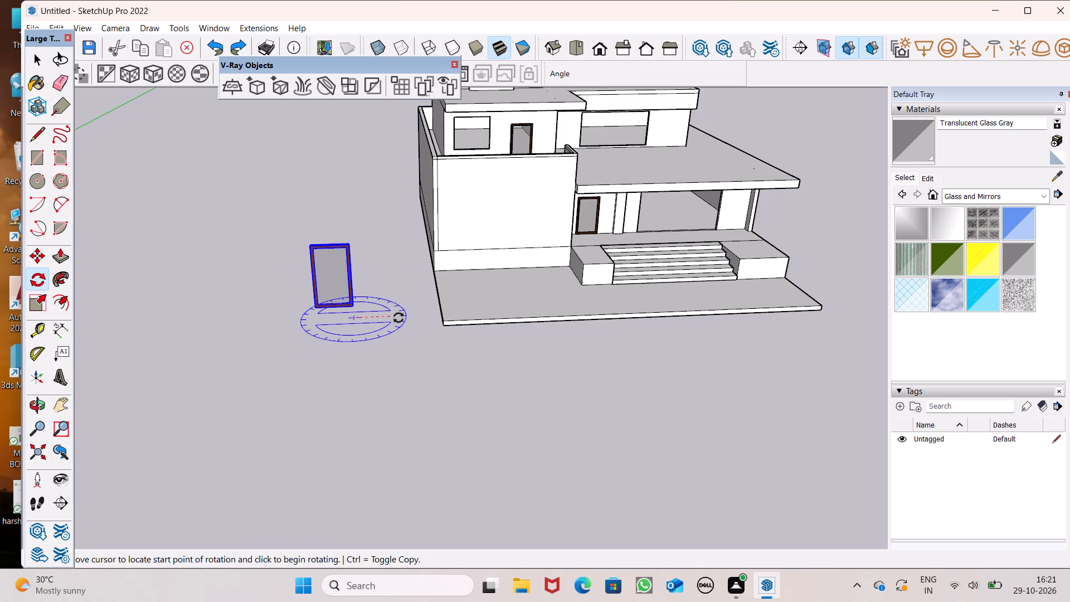
{"action": "left_click", "coordinate": [398, 318]}
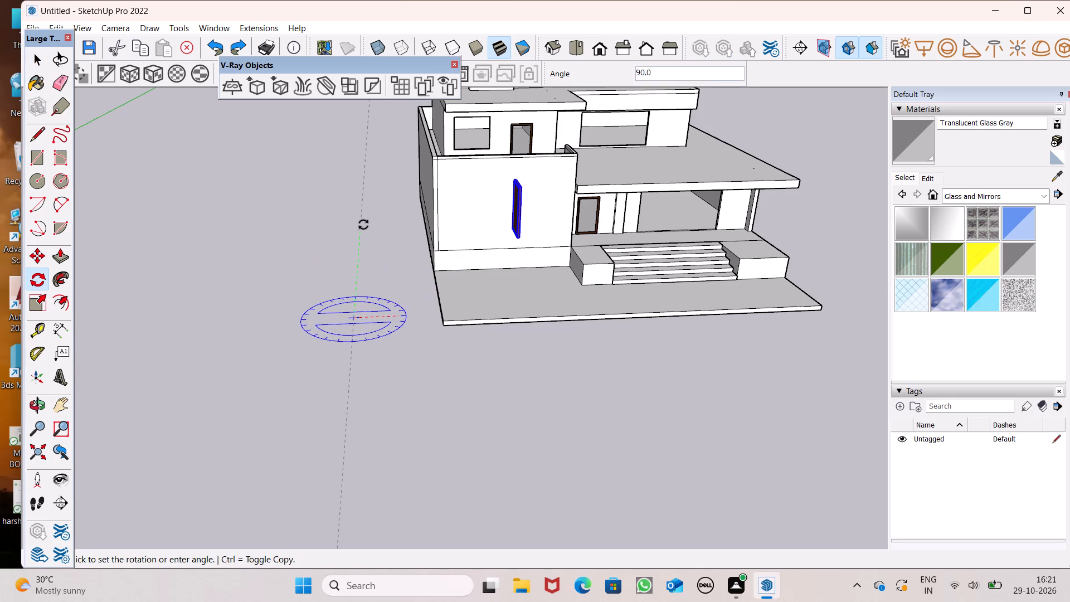
{"action": "left_click", "coordinate": [363, 224]}
{"action": "key", "text": "space"}
Move the rotated door about 47' 7" so its bottom corner meets the lower corner of the tall opening in the upper room's side wall.
{"action": "scroll", "coordinate": [361, 224], "scroll_direction": "down", "scroll_amount": 4}
{"action": "middle_click_drag", "start_coordinate": [586, 295], "coordinate": [115, 358]}
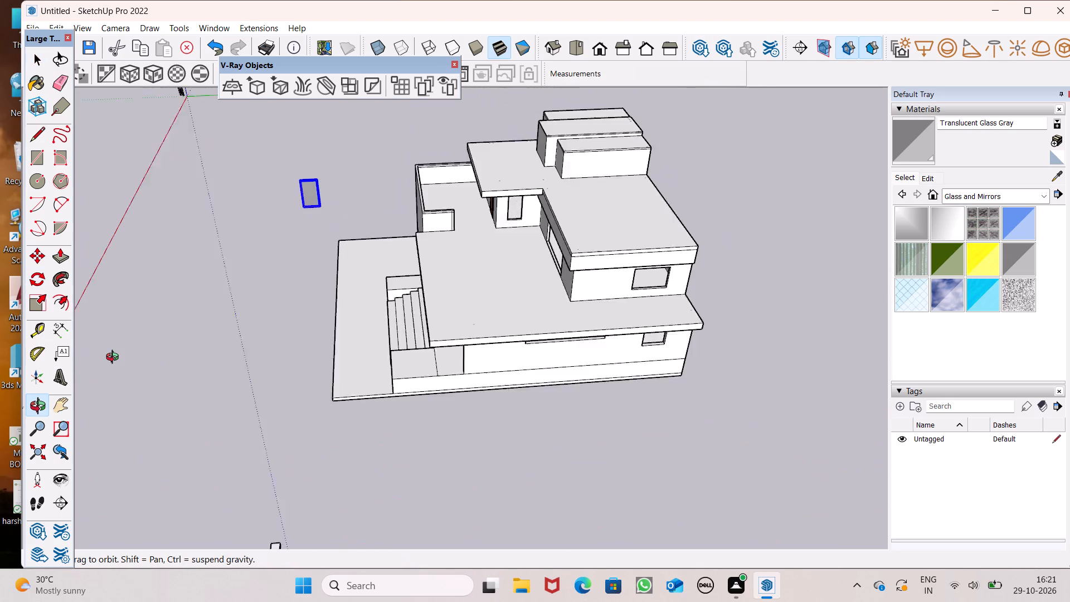
{"action": "middle_click_drag", "start_coordinate": [115, 358], "coordinate": [114, 358]}
{"action": "key", "text": "m"}
{"action": "key", "text": "Return"}
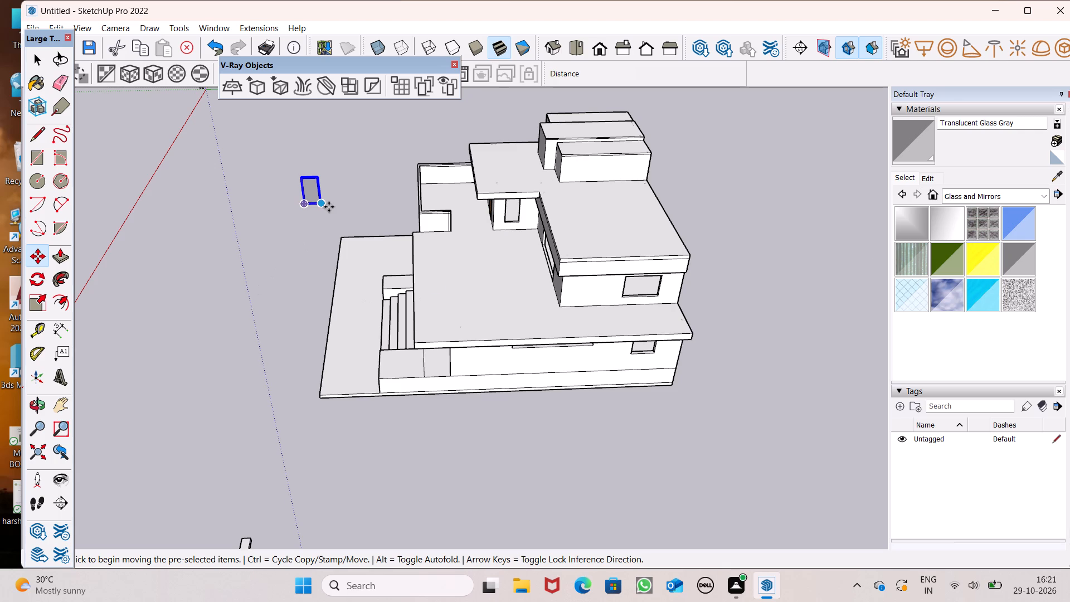
{"action": "left_click_drag", "start_coordinate": [322, 204], "coordinate": [515, 225]}
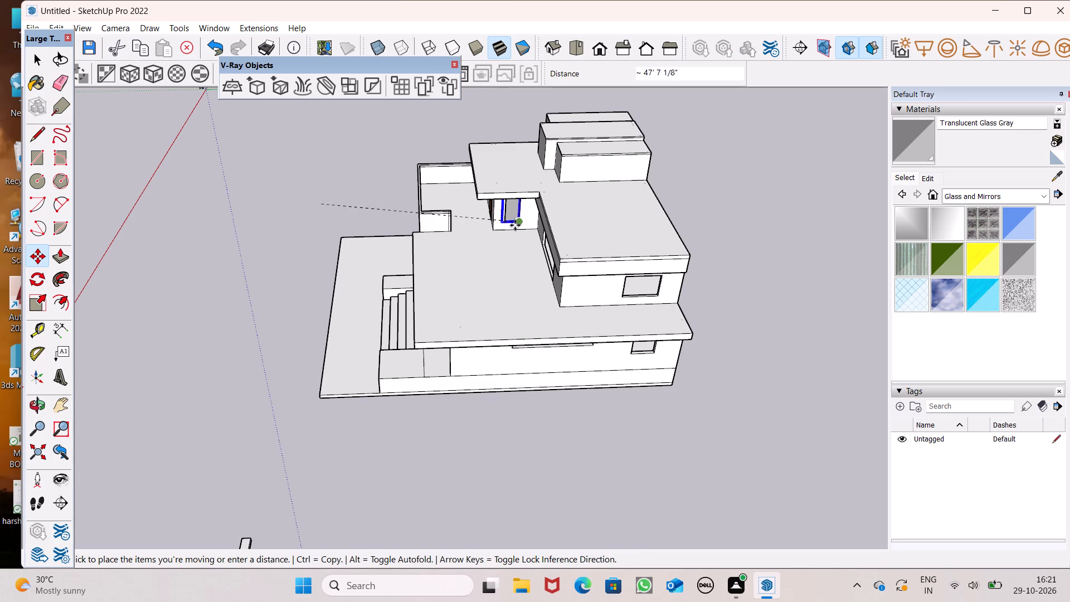
{"action": "left_click_drag", "start_coordinate": [515, 225], "coordinate": [516, 223]}
Scale the placed door uniformly to about 0.60 from its corner so it becomes smaller than the side-wall opening.
{"action": "middle_click_drag", "start_coordinate": [549, 247], "coordinate": [529, 135]}
{"action": "scroll", "coordinate": [507, 177], "scroll_direction": "up", "scroll_amount": 9}
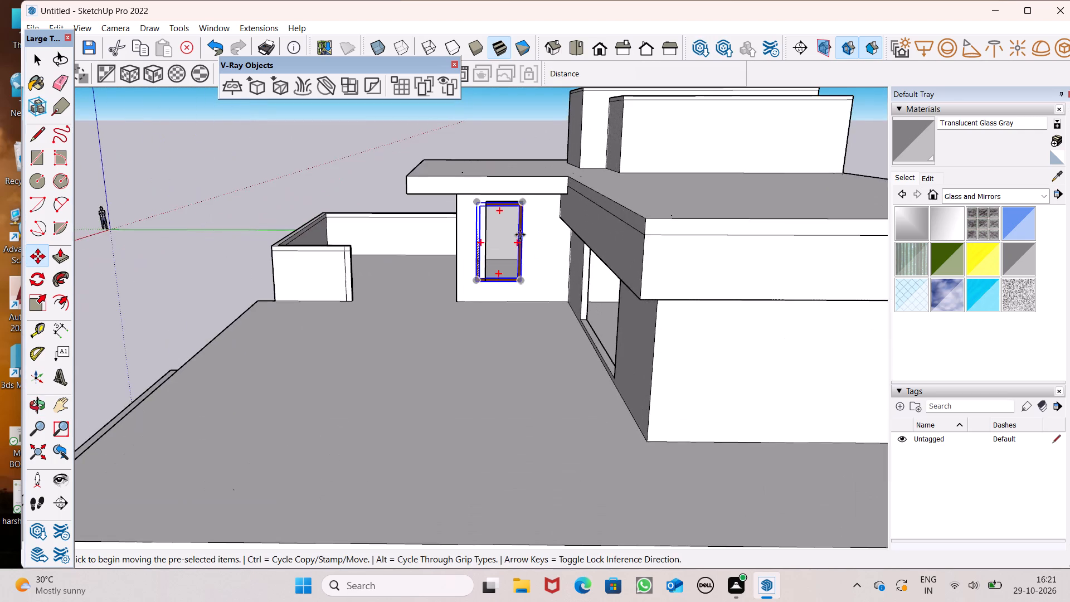
{"action": "scroll", "coordinate": [513, 203], "scroll_direction": "up", "scroll_amount": 8}
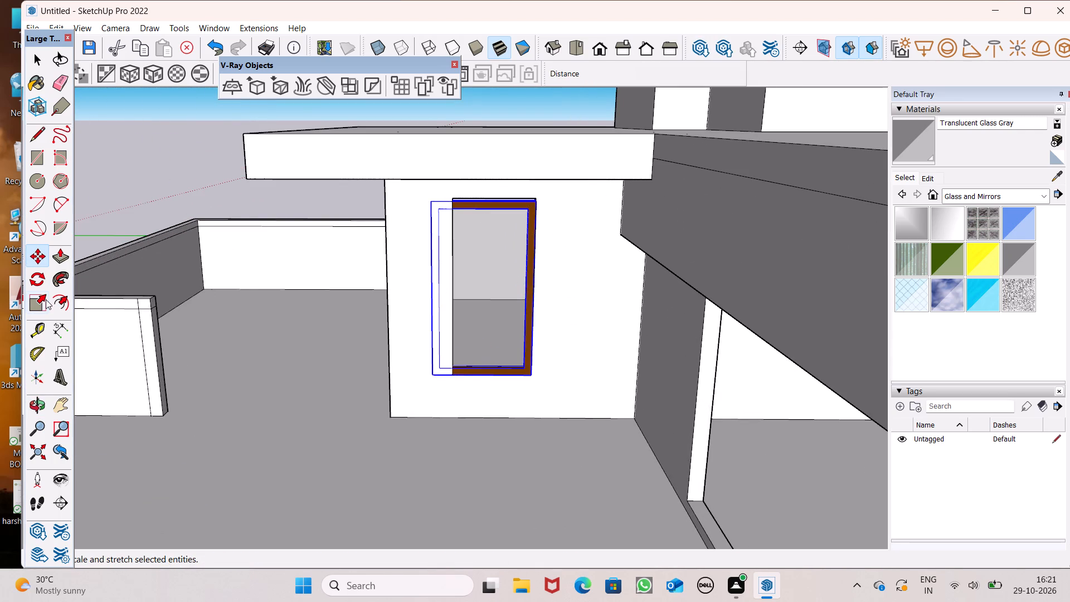
{"action": "left_click", "coordinate": [46, 299]}
{"action": "scroll", "coordinate": [404, 240], "scroll_direction": "up", "scroll_amount": 5}
{"action": "left_click_drag", "start_coordinate": [445, 188], "coordinate": [452, 192]}
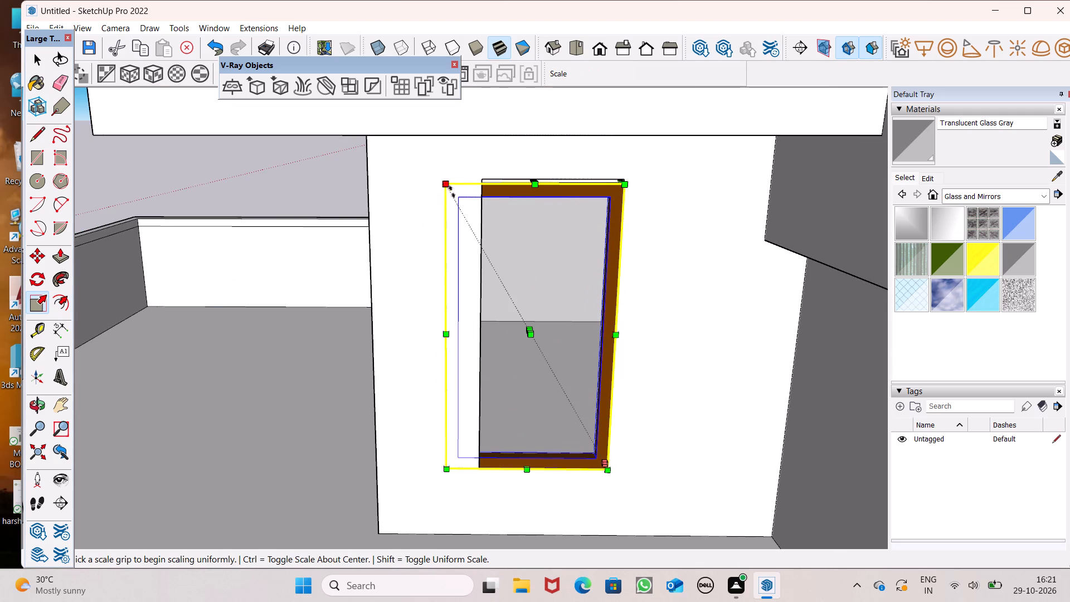
{"action": "left_click_drag", "start_coordinate": [452, 192], "coordinate": [547, 284]}
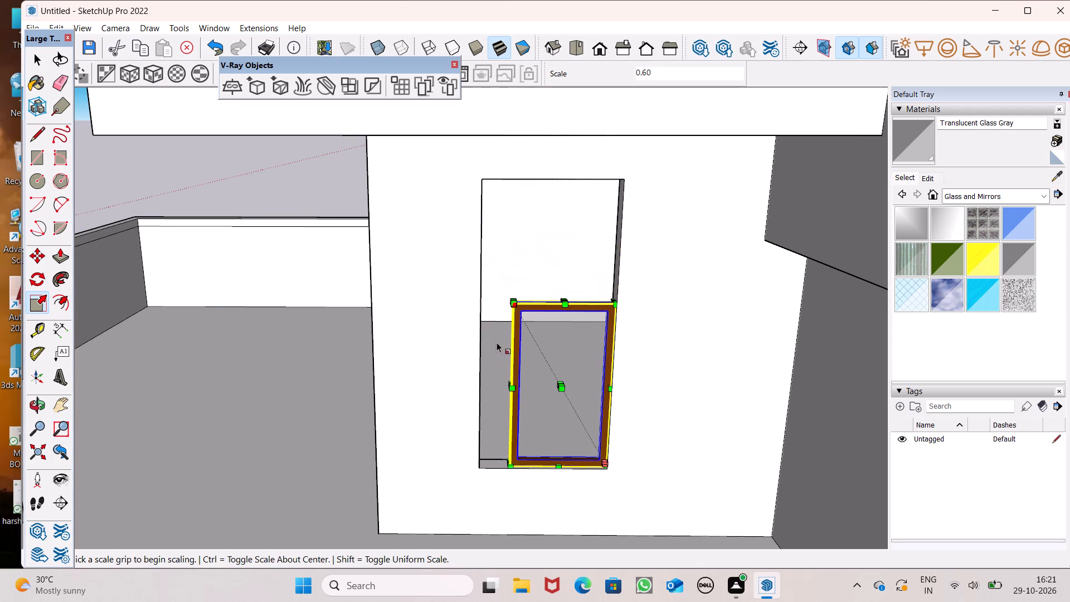
Stretch the scaled door's width until its free side meets the opposite jamb of the side-wall opening.
{"action": "middle_click_drag", "start_coordinate": [504, 356], "coordinate": [552, 395]}
{"action": "scroll", "coordinate": [538, 434], "scroll_direction": "up", "scroll_amount": 8}
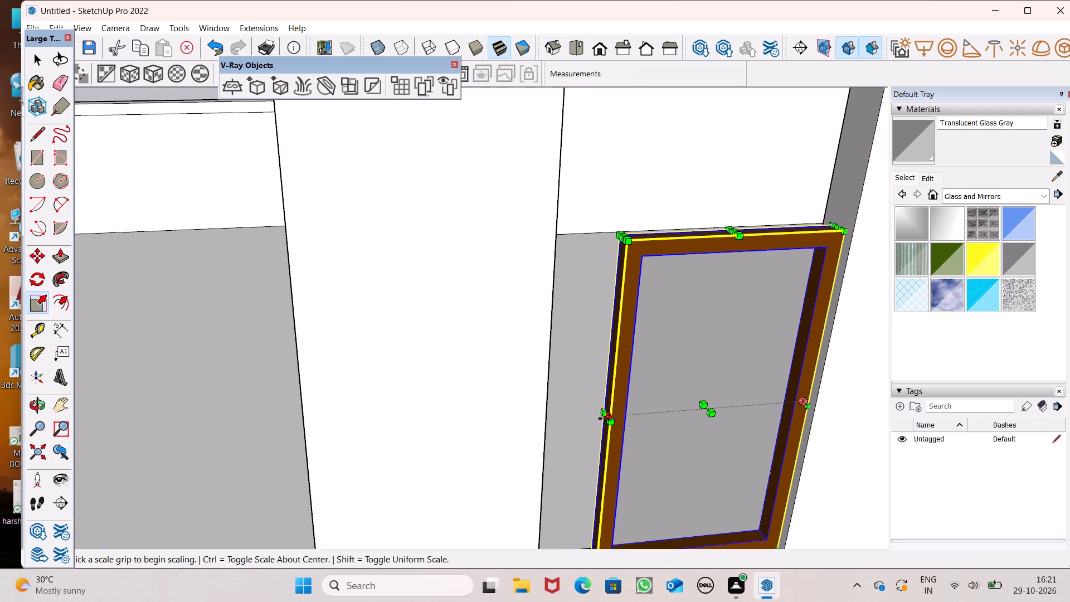
{"action": "left_click_drag", "start_coordinate": [604, 419], "coordinate": [543, 439]}
Stretch the door's height by a factor of about 1.68 so its frame reaches the top of the side-wall opening.
{"action": "scroll", "coordinate": [639, 375], "scroll_direction": "down", "scroll_amount": 8}
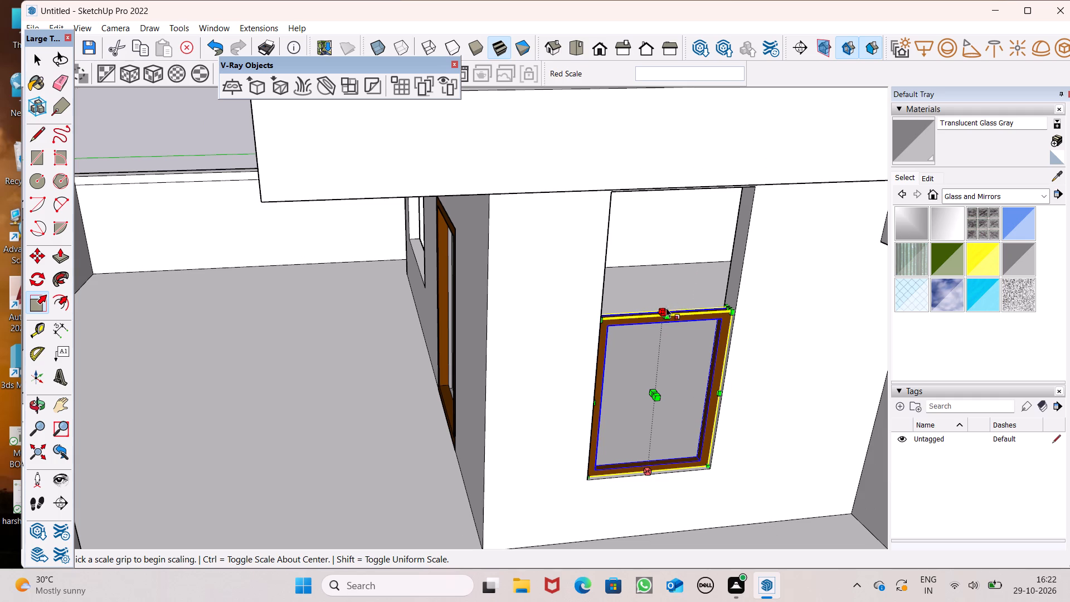
{"action": "middle_click_drag", "start_coordinate": [654, 323], "coordinate": [669, 371]}
{"action": "scroll", "coordinate": [660, 346], "scroll_direction": "up", "scroll_amount": 9}
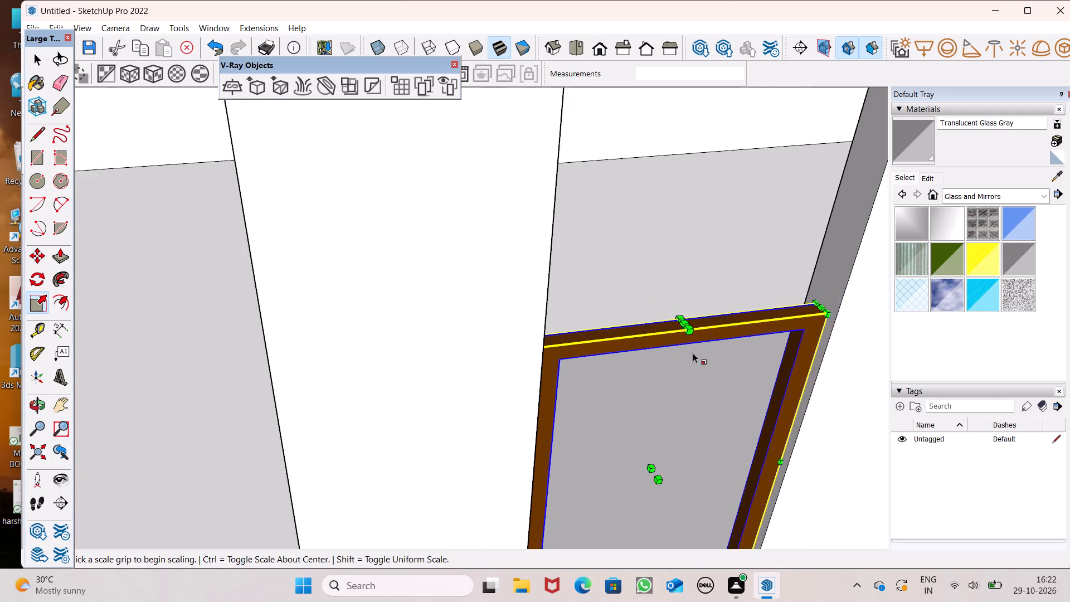
{"action": "middle_click_drag", "start_coordinate": [693, 354], "coordinate": [702, 299]}
{"action": "scroll", "coordinate": [702, 300], "scroll_direction": "up", "scroll_amount": 1}
{"action": "scroll", "coordinate": [554, 399], "scroll_direction": "down", "scroll_amount": 6}
{"action": "middle_click_drag", "start_coordinate": [577, 352], "coordinate": [605, 373]}
{"action": "middle_click_drag", "start_coordinate": [628, 327], "coordinate": [641, 279]}
{"action": "scroll", "coordinate": [638, 315], "scroll_direction": "down", "scroll_amount": 4}
{"action": "scroll", "coordinate": [635, 327], "scroll_direction": "up", "scroll_amount": 1}
{"action": "middle_click_drag", "start_coordinate": [652, 337], "coordinate": [673, 342]}
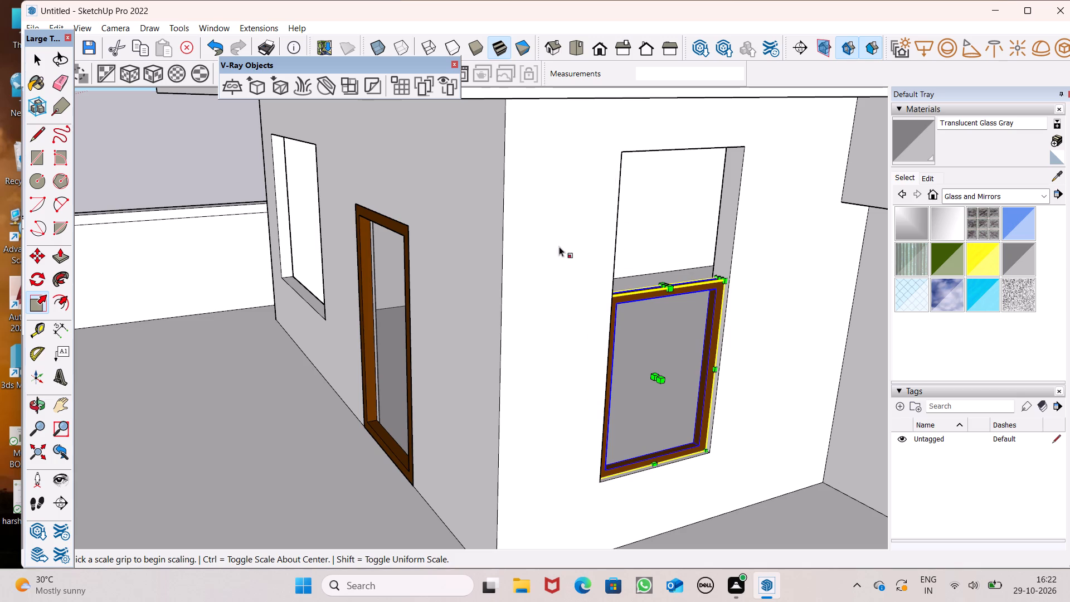
{"action": "scroll", "coordinate": [656, 149], "scroll_direction": "down", "scroll_amount": 3}
{"action": "scroll", "coordinate": [660, 129], "scroll_direction": "up", "scroll_amount": 2}
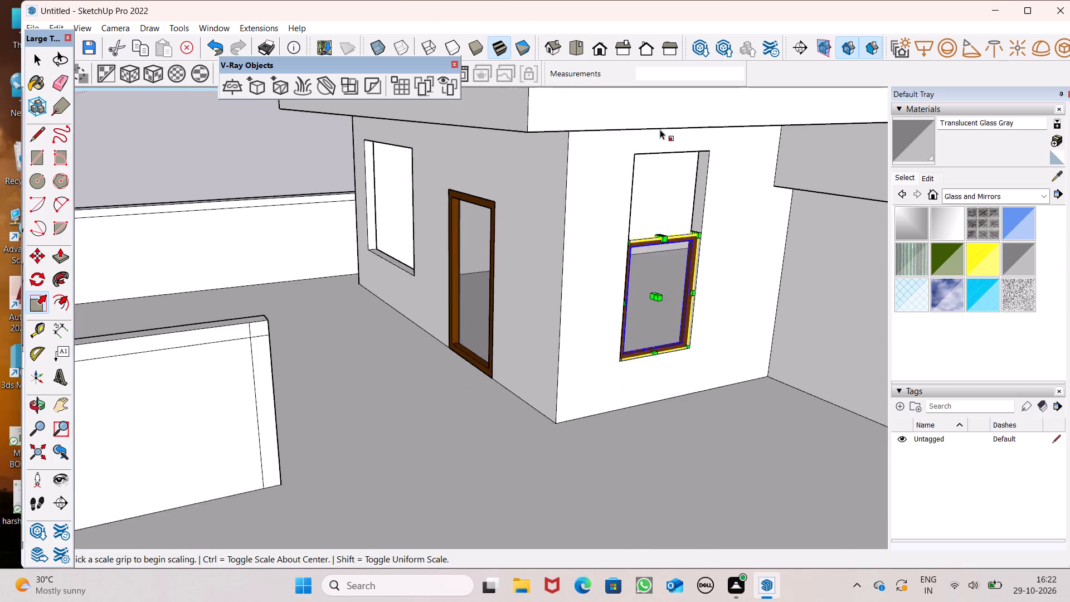
{"action": "scroll", "coordinate": [660, 129], "scroll_direction": "up", "scroll_amount": 10}
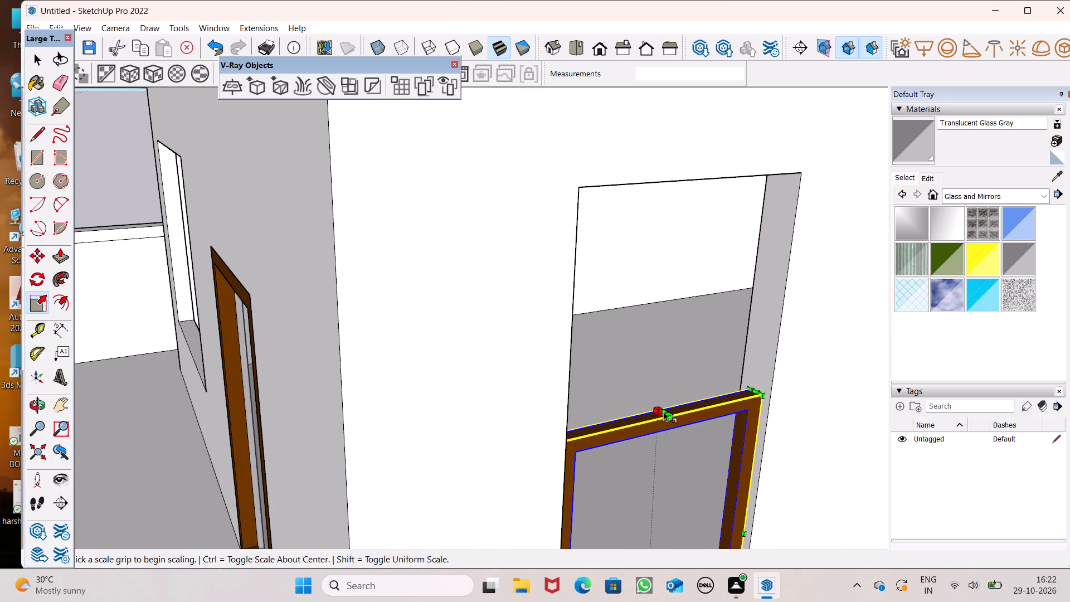
{"action": "left_click_drag", "start_coordinate": [661, 413], "coordinate": [671, 275]}
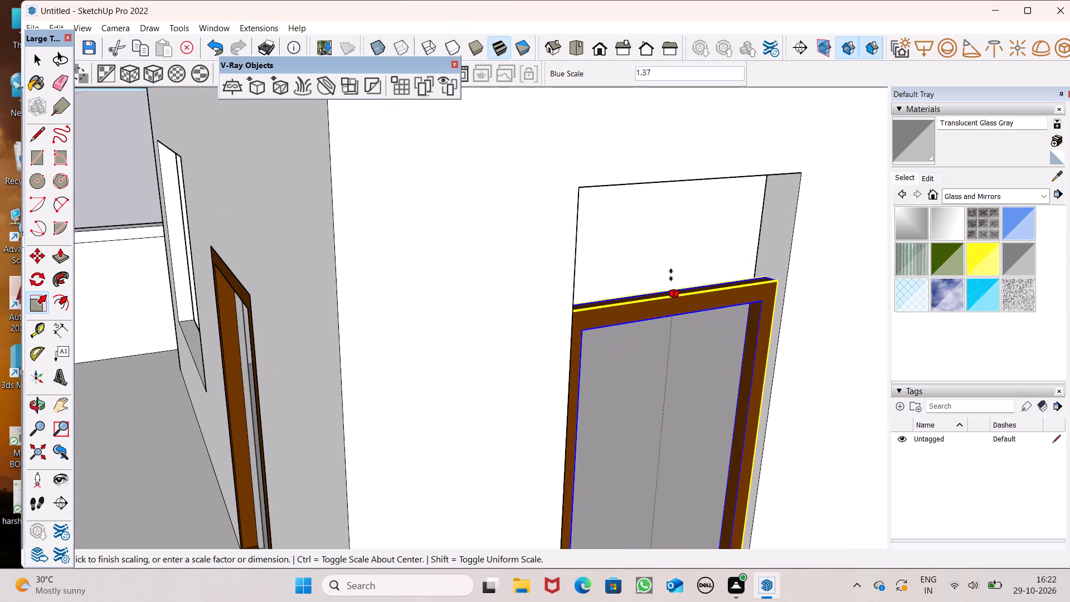
{"action": "left_click_drag", "start_coordinate": [671, 275], "coordinate": [565, 184]}
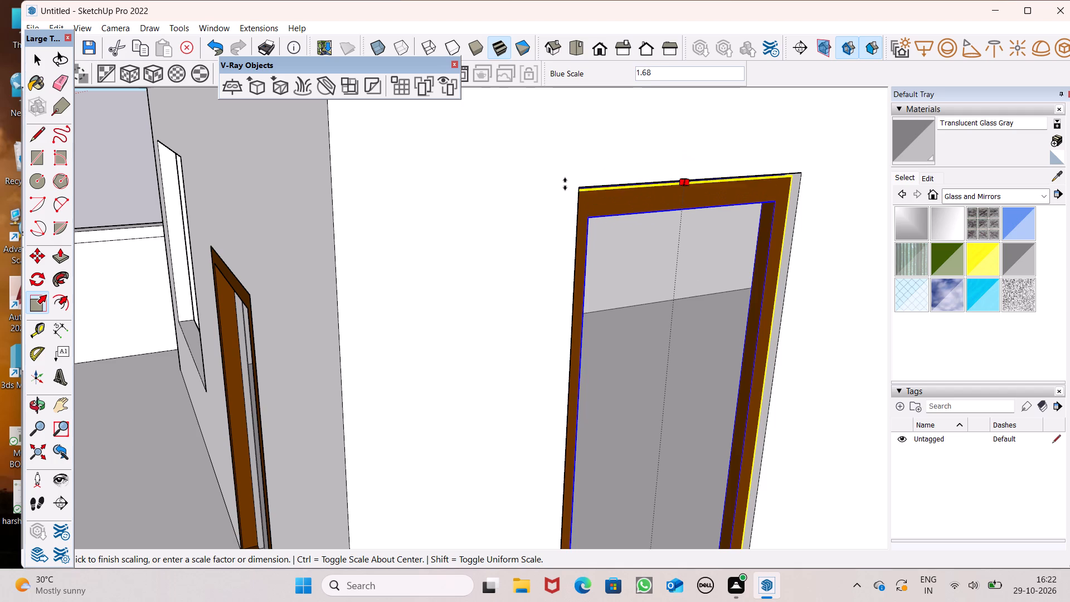
{"action": "left_click_drag", "start_coordinate": [565, 184], "coordinate": [582, 190]}
{"action": "scroll", "coordinate": [402, 156], "scroll_direction": "down", "scroll_amount": 6}
{"action": "middle_click_drag", "start_coordinate": [525, 177], "coordinate": [519, 180]}
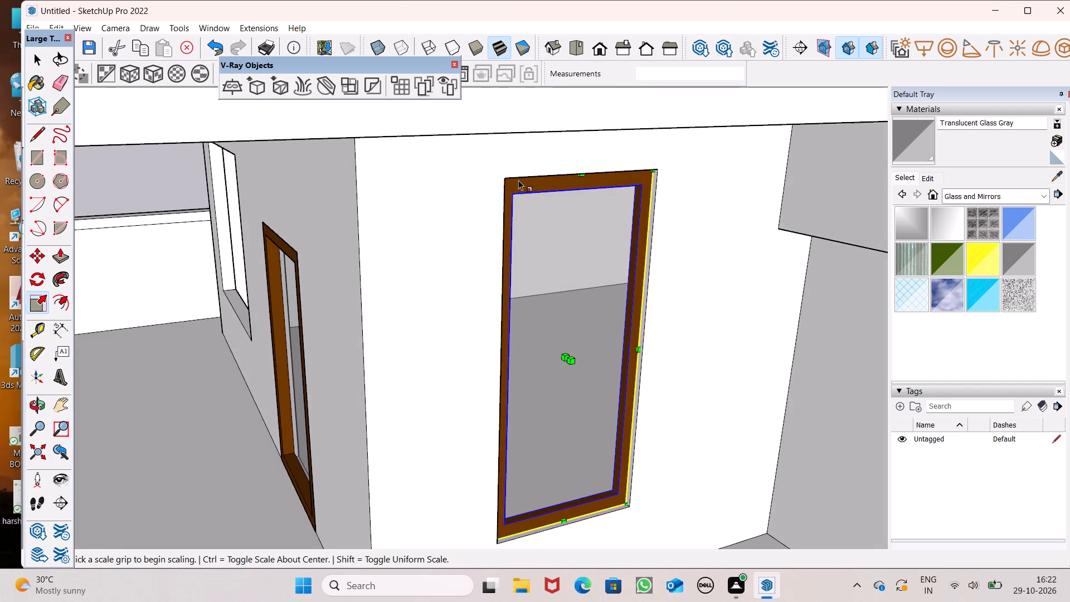
{"action": "scroll", "coordinate": [519, 181], "scroll_direction": "down", "scroll_amount": 15}
{"action": "scroll", "coordinate": [553, 173], "scroll_direction": "down", "scroll_amount": 6}
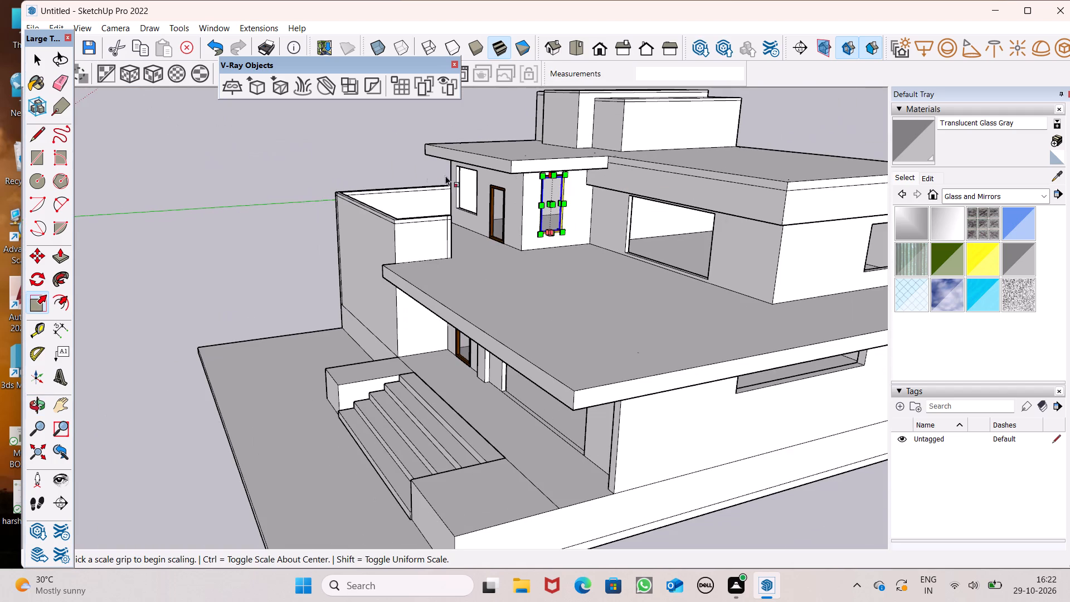
{"action": "key", "text": "space"}
{"action": "left_click", "coordinate": [257, 168]}
Move the fitted door so its bottom outer corner meets the opening's lower corner flush with the wall face.
{"action": "scroll", "coordinate": [484, 217], "scroll_direction": "up", "scroll_amount": 5}
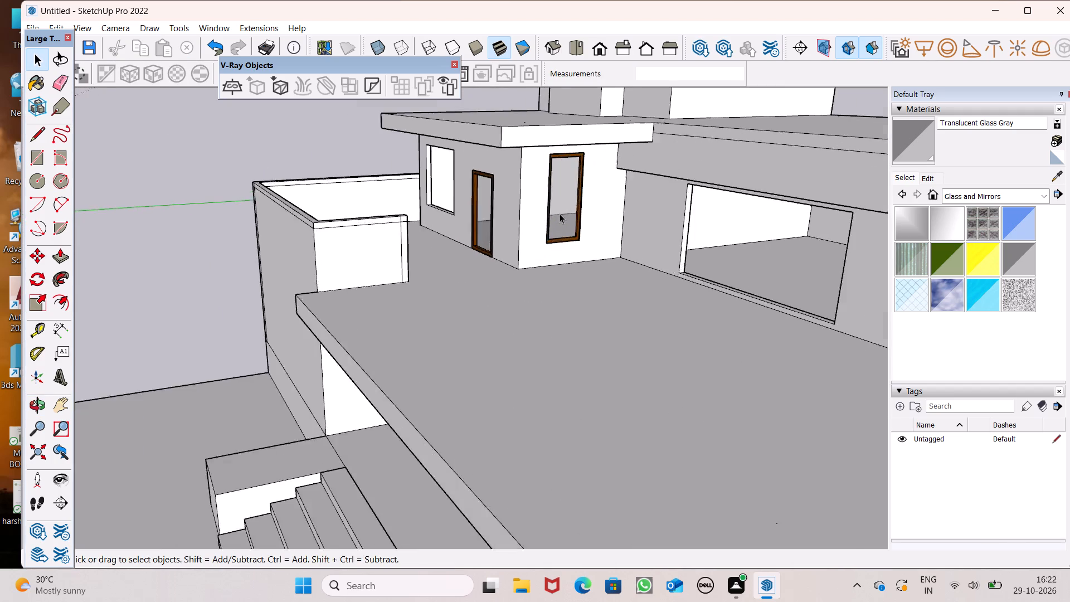
{"action": "scroll", "coordinate": [560, 213], "scroll_direction": "up", "scroll_amount": 3}
{"action": "scroll", "coordinate": [578, 254], "scroll_direction": "up", "scroll_amount": 8}
{"action": "middle_click_drag", "start_coordinate": [591, 319], "coordinate": [448, 429]}
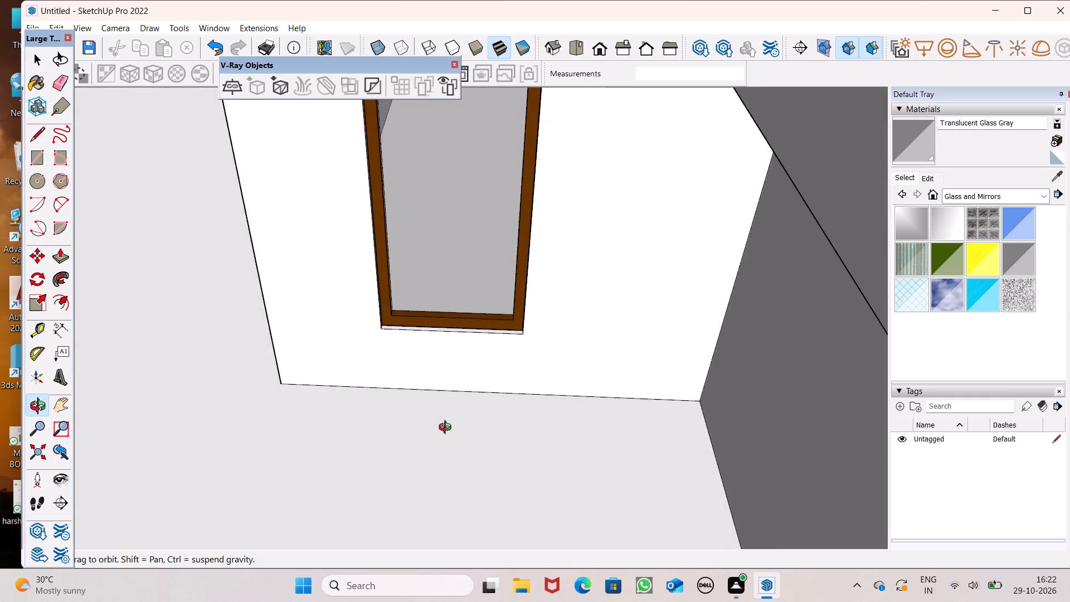
{"action": "middle_click_drag", "start_coordinate": [448, 429], "coordinate": [476, 415]}
{"action": "scroll", "coordinate": [508, 287], "scroll_direction": "up", "scroll_amount": 2}
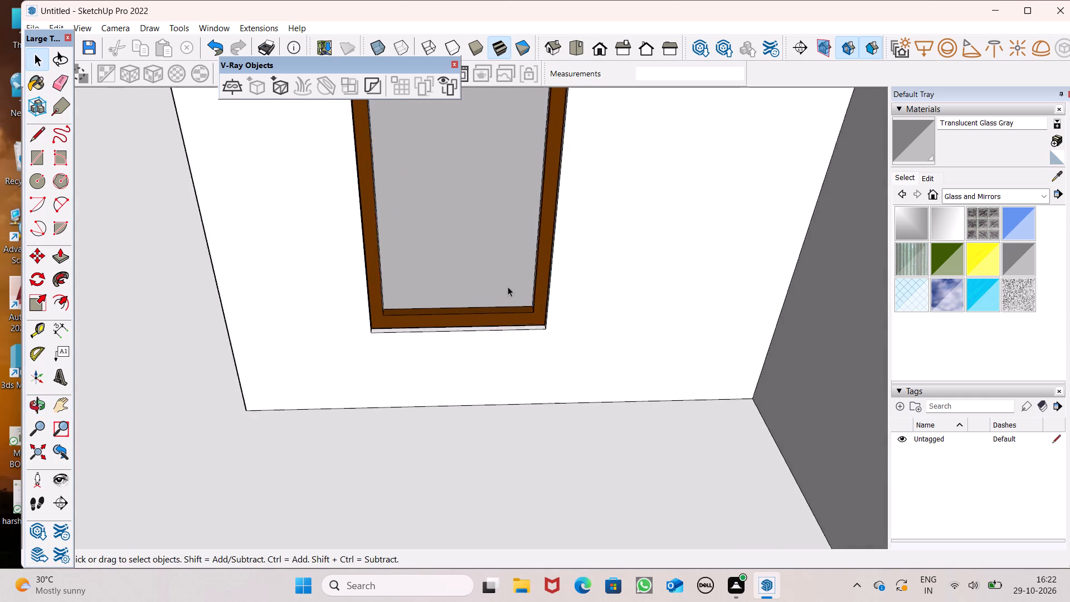
{"action": "scroll", "coordinate": [508, 287], "scroll_direction": "up", "scroll_amount": 7}
{"action": "scroll", "coordinate": [565, 370], "scroll_direction": "up", "scroll_amount": 4}
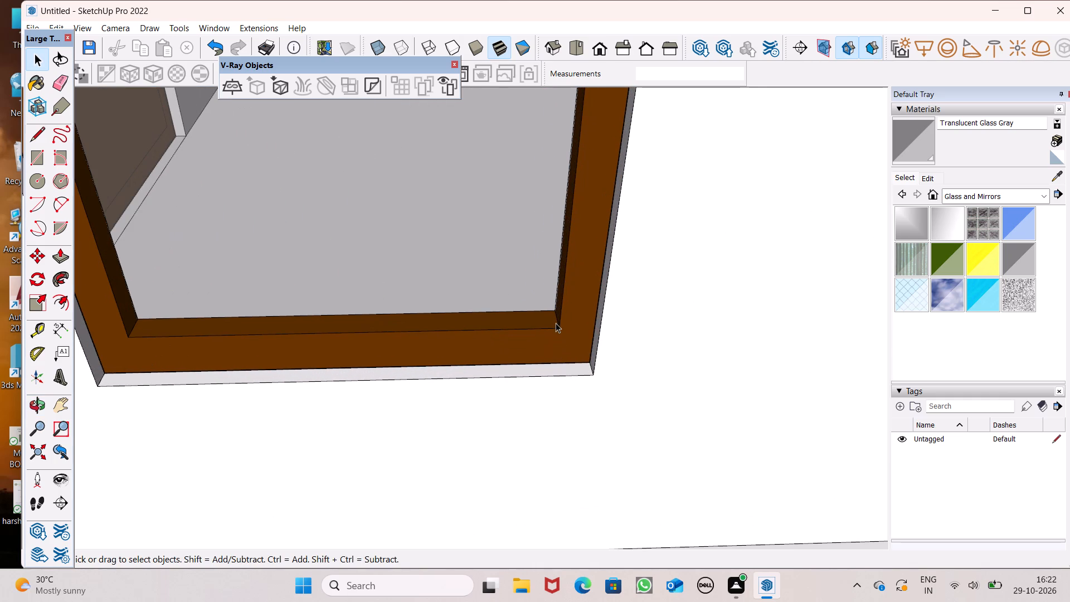
{"action": "left_click", "coordinate": [568, 339]}
{"action": "key", "text": "m"}
{"action": "key", "text": "Return"}
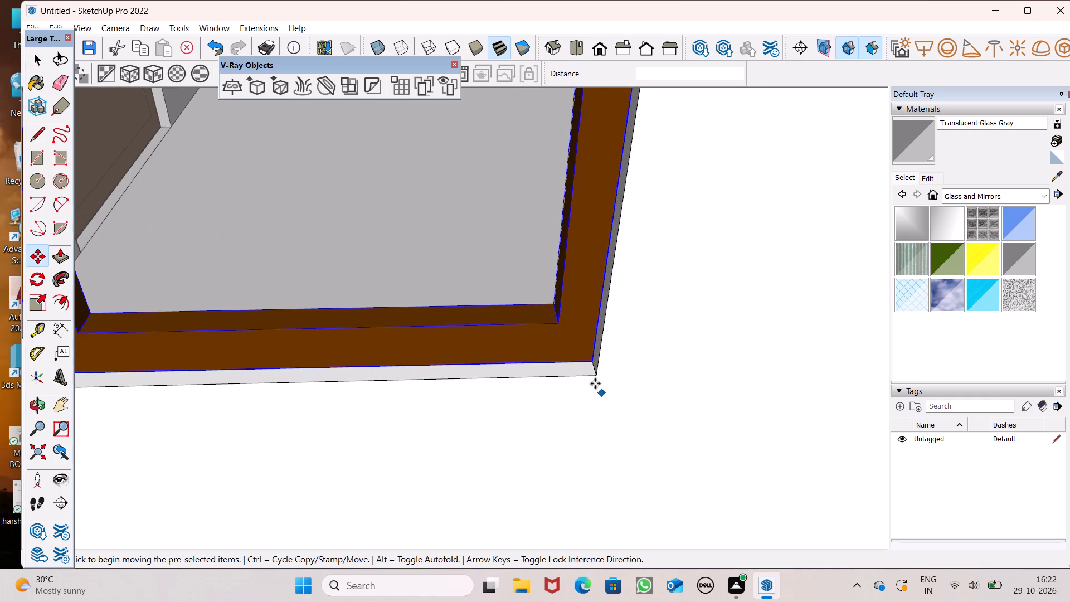
{"action": "left_click_drag", "start_coordinate": [593, 360], "coordinate": [599, 375]}
{"action": "key", "text": "space"}
Examine the fitted side-wall door and the remaining openings from around the upper terrace and the front of the house.
{"action": "scroll", "coordinate": [586, 339], "scroll_direction": "down", "scroll_amount": 6}
{"action": "scroll", "coordinate": [586, 339], "scroll_direction": "up", "scroll_amount": 1}
{"action": "scroll", "coordinate": [586, 339], "scroll_direction": "down", "scroll_amount": 2}
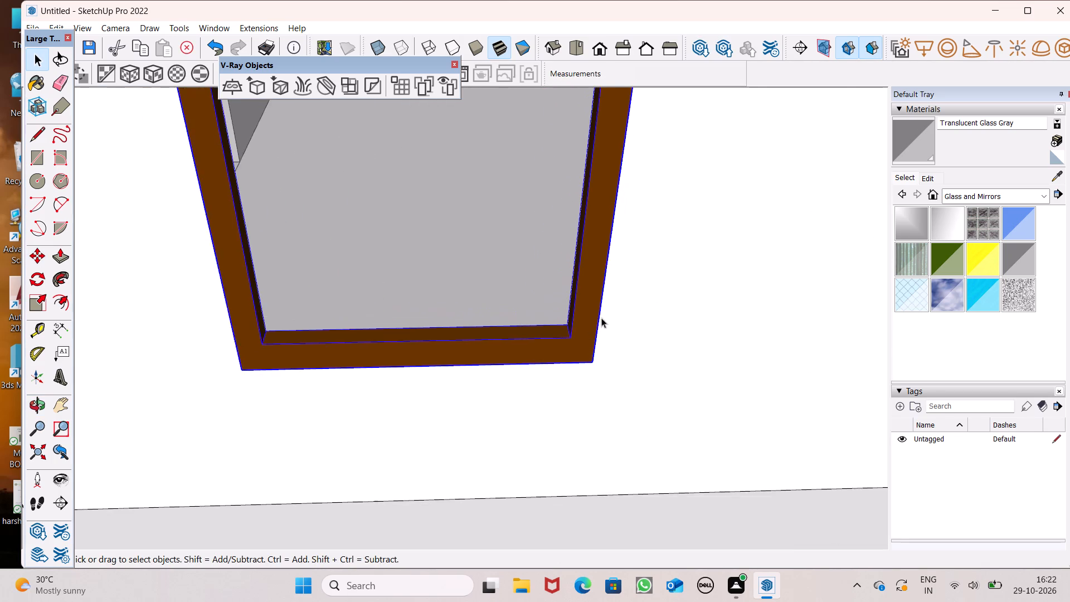
{"action": "scroll", "coordinate": [708, 212], "scroll_direction": "down", "scroll_amount": 7}
{"action": "scroll", "coordinate": [547, 218], "scroll_direction": "down", "scroll_amount": 6}
{"action": "scroll", "coordinate": [494, 227], "scroll_direction": "down", "scroll_amount": 7}
{"action": "middle_click_drag", "start_coordinate": [300, 284], "coordinate": [460, 288]}
{"action": "scroll", "coordinate": [460, 287], "scroll_direction": "up", "scroll_amount": 1}
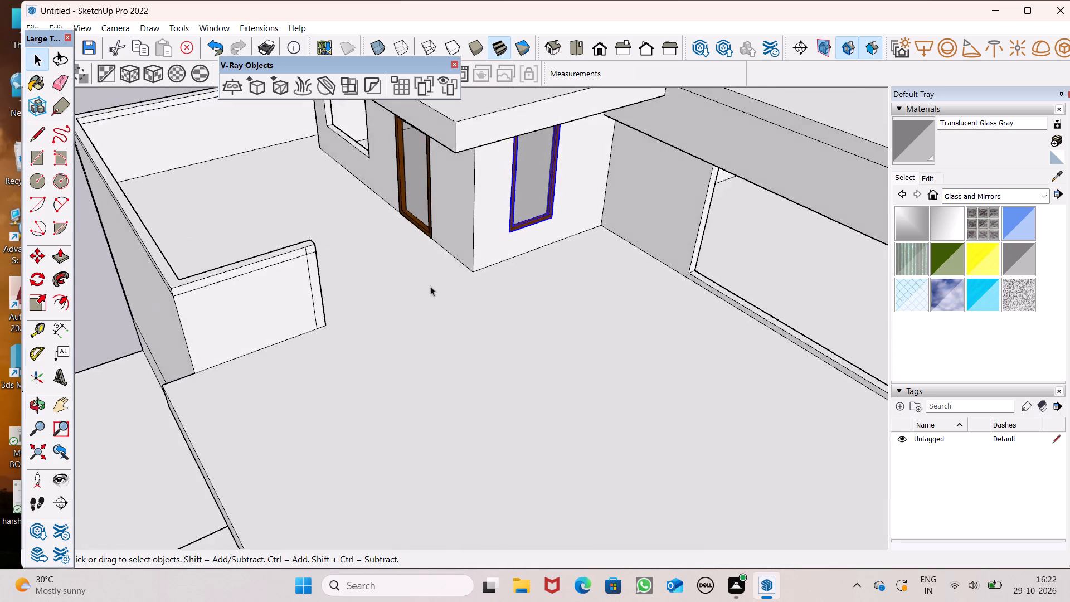
{"action": "scroll", "coordinate": [339, 293], "scroll_direction": "down", "scroll_amount": 11}
{"action": "middle_click_drag", "start_coordinate": [329, 314], "coordinate": [465, 281]}
{"action": "scroll", "coordinate": [465, 281], "scroll_direction": "up", "scroll_amount": 1}
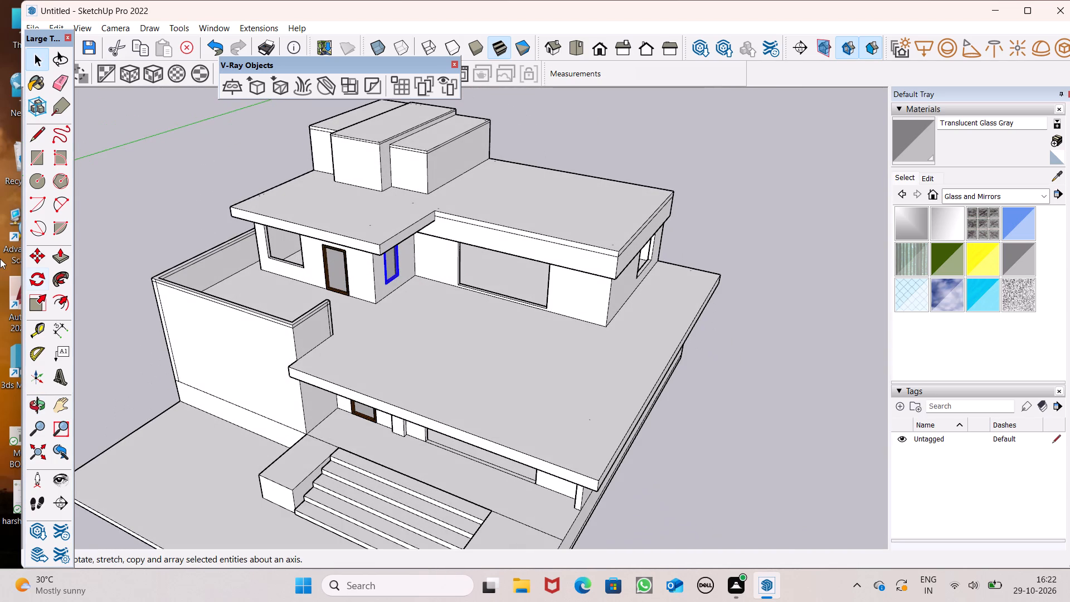
{"action": "key", "text": "space"}
{"action": "left_click", "coordinate": [99, 215]}
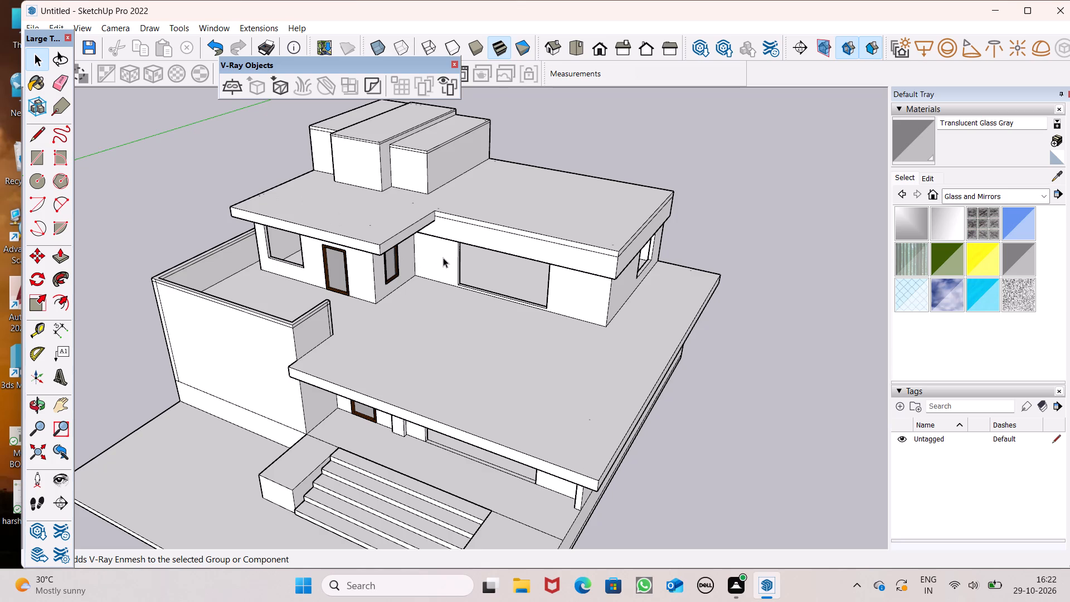
{"action": "scroll", "coordinate": [700, 235], "scroll_direction": "down", "scroll_amount": 3}
{"action": "scroll", "coordinate": [577, 210], "scroll_direction": "down", "scroll_amount": 2}
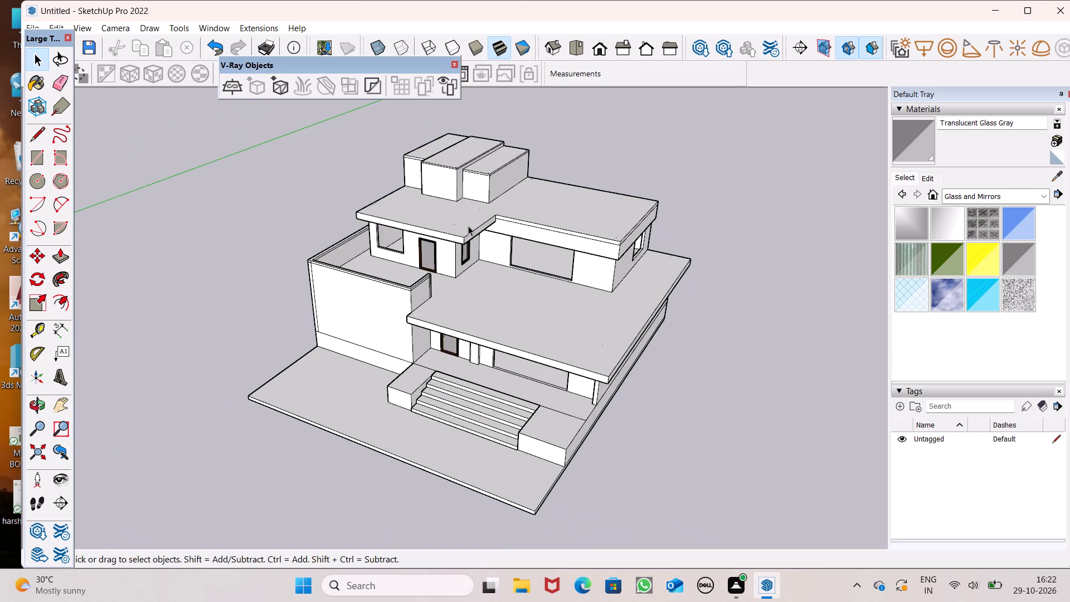
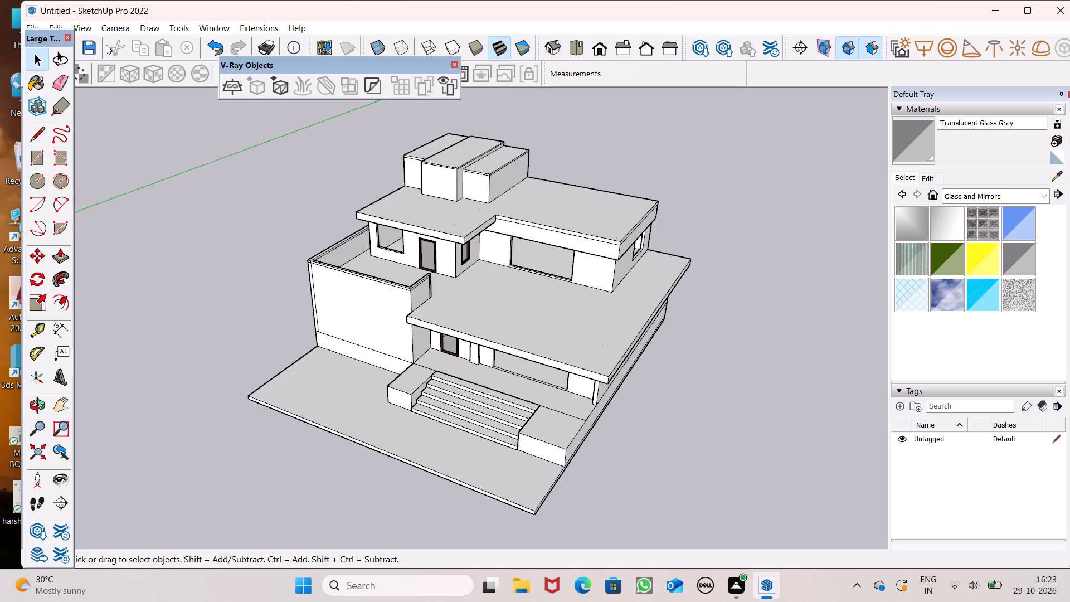
Examine the front and side of the house from several heights and distances to review the fitted doors and open openings.
{"action": "scroll", "coordinate": [498, 174], "scroll_direction": "down", "scroll_amount": 4}
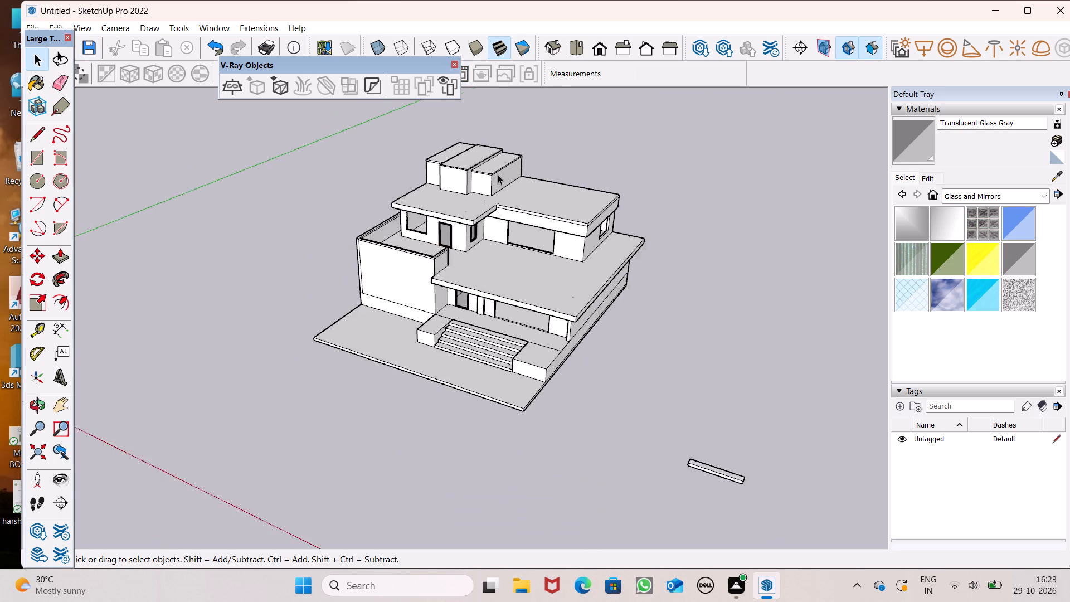
{"action": "scroll", "coordinate": [498, 174], "scroll_direction": "down", "scroll_amount": 1}
{"action": "middle_click_drag", "start_coordinate": [519, 187], "coordinate": [616, 140]}
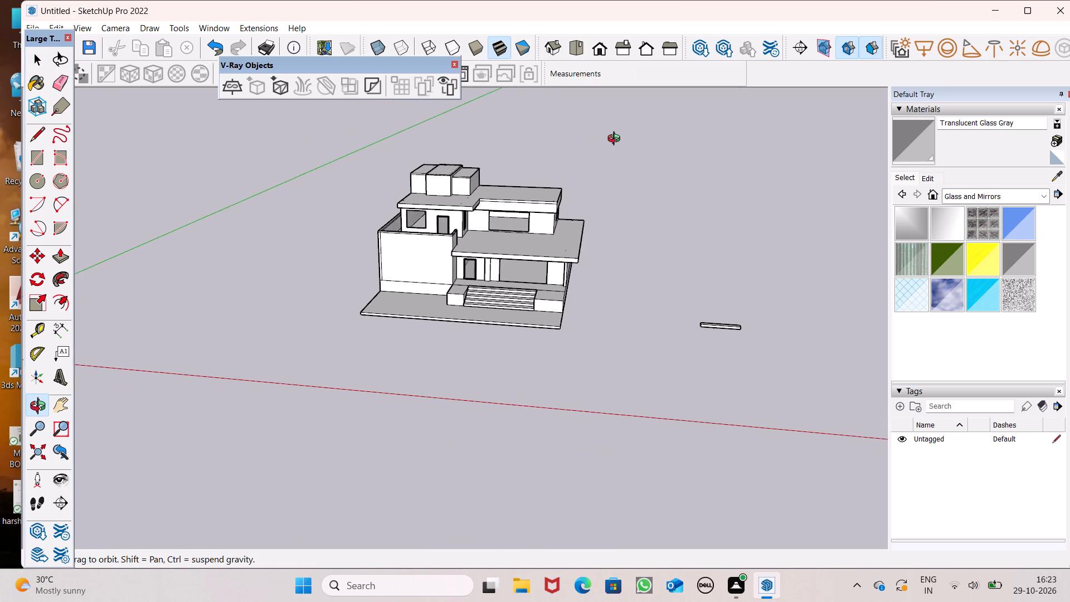
{"action": "middle_click_drag", "start_coordinate": [616, 140], "coordinate": [617, 139]}
{"action": "scroll", "coordinate": [641, 193], "scroll_direction": "down", "scroll_amount": 1}
{"action": "middle_click_drag", "start_coordinate": [685, 295], "coordinate": [685, 265]}
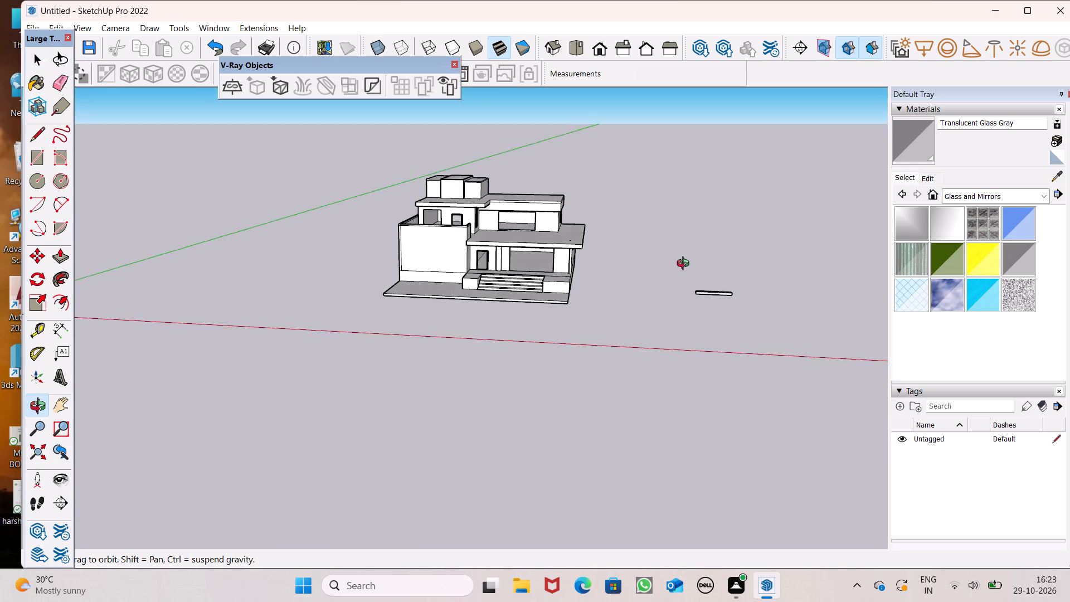
{"action": "middle_click_drag", "start_coordinate": [685, 265], "coordinate": [654, 231]}
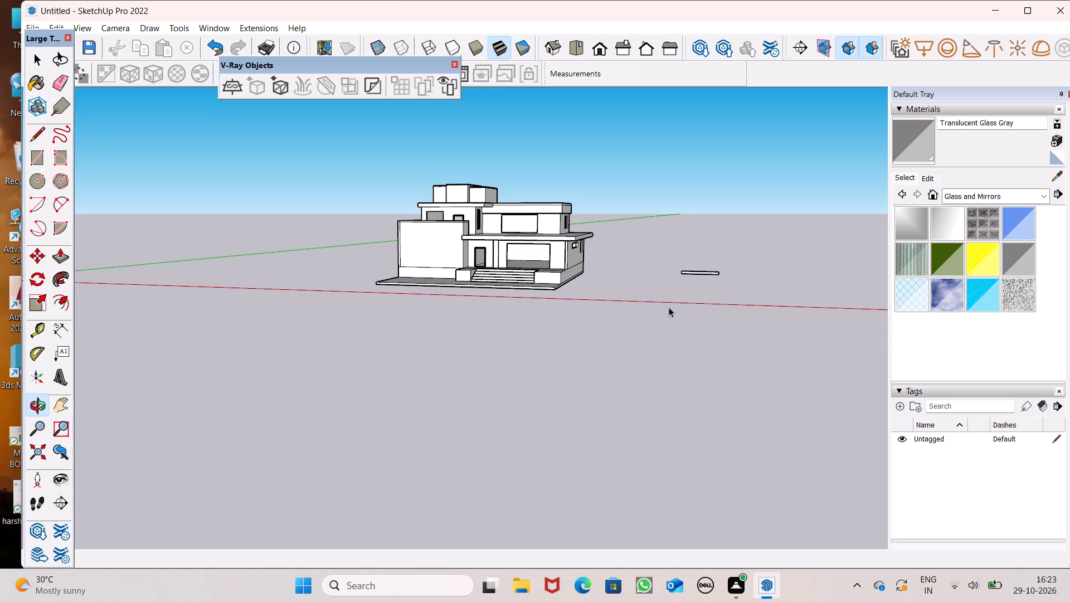
{"action": "scroll", "coordinate": [669, 307], "scroll_direction": "up", "scroll_amount": 5}
{"action": "scroll", "coordinate": [574, 247], "scroll_direction": "down", "scroll_amount": 2}
{"action": "scroll", "coordinate": [620, 271], "scroll_direction": "up", "scroll_amount": 3}
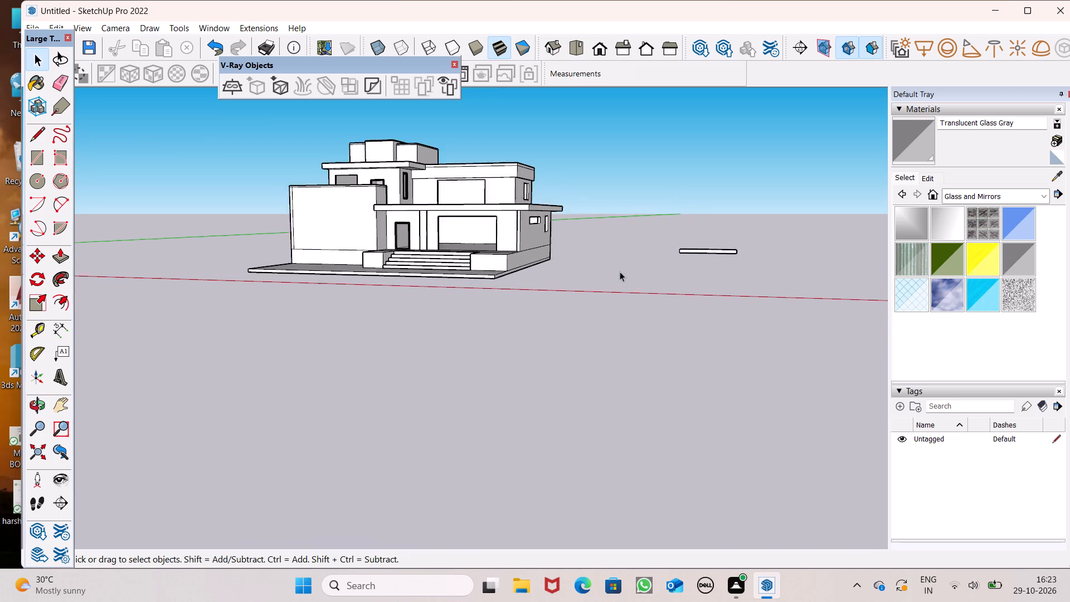
{"action": "scroll", "coordinate": [620, 271], "scroll_direction": "up", "scroll_amount": 3}
{"action": "scroll", "coordinate": [594, 273], "scroll_direction": "down", "scroll_amount": 4}
{"action": "scroll", "coordinate": [570, 259], "scroll_direction": "up", "scroll_amount": 1}
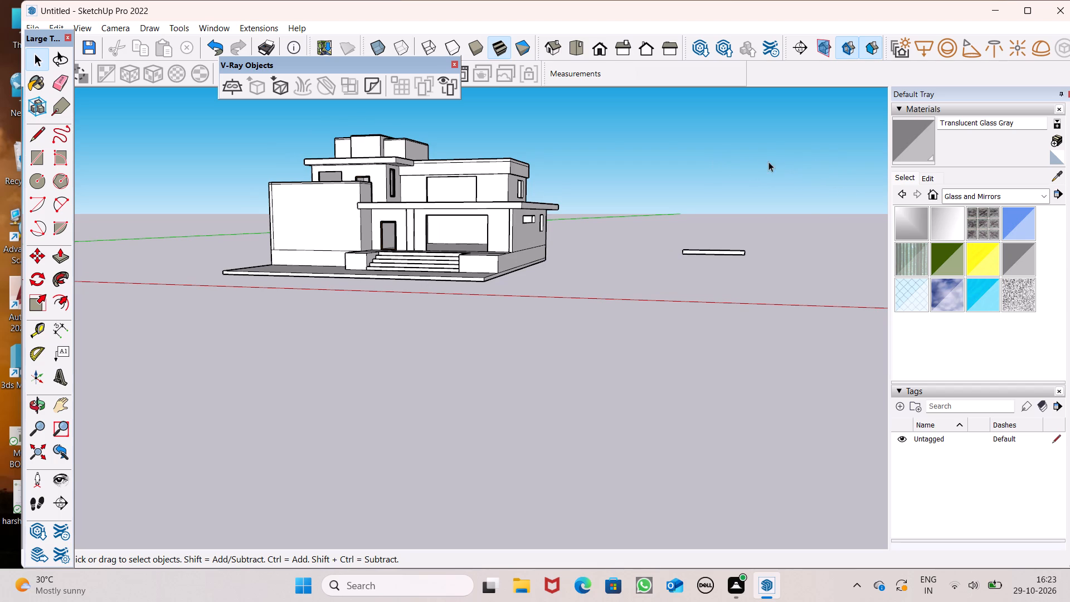
{"action": "scroll", "coordinate": [610, 157], "scroll_direction": "down", "scroll_amount": 3}
{"action": "middle_click_drag", "start_coordinate": [600, 179], "coordinate": [764, 214]}
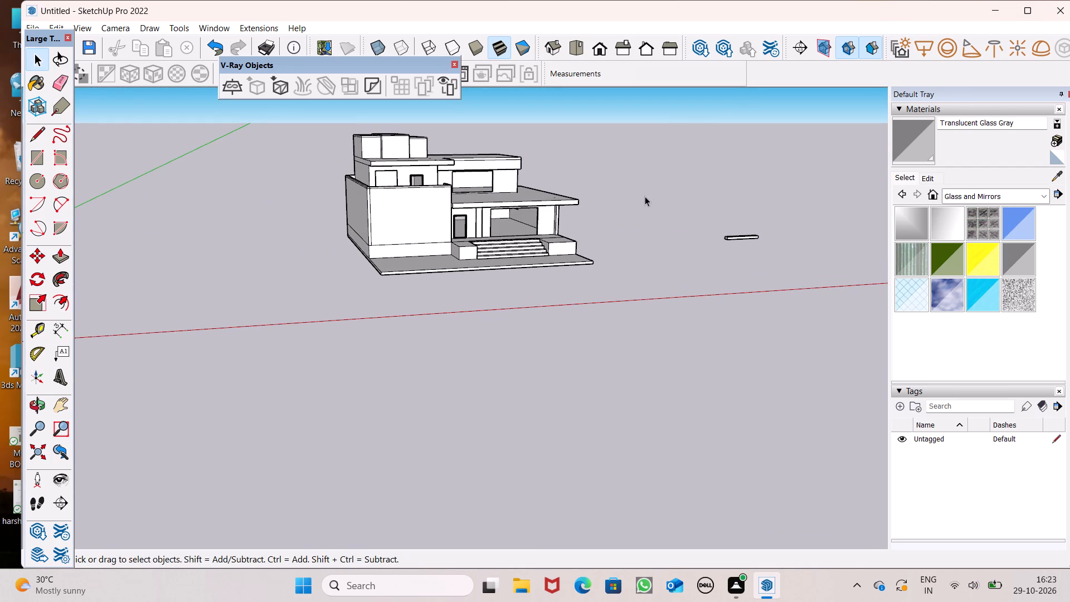
{"action": "middle_click_drag", "start_coordinate": [656, 222], "coordinate": [552, 211]}
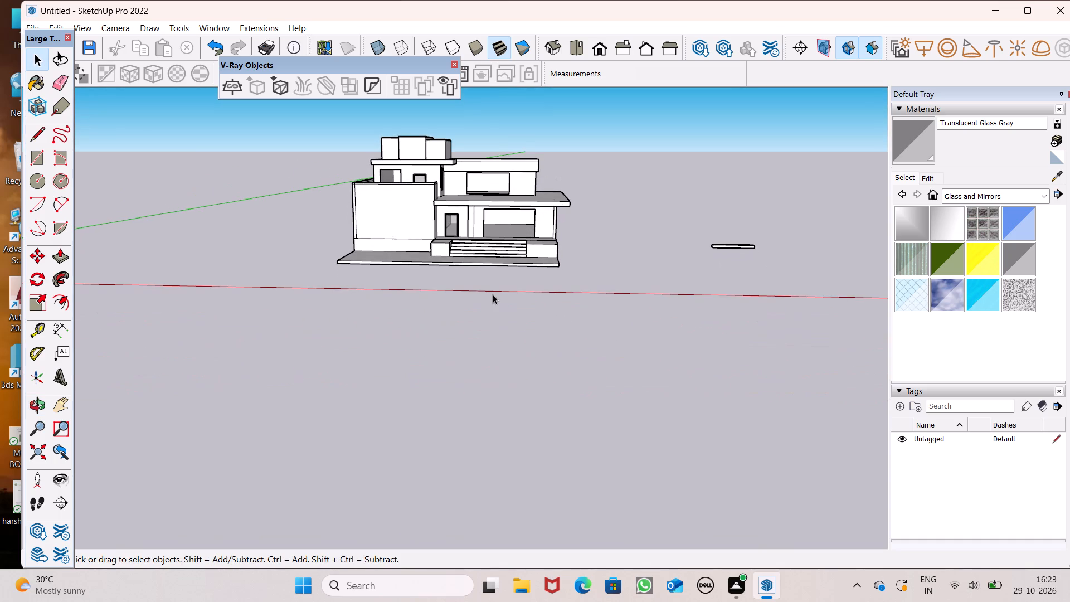
{"action": "scroll", "coordinate": [469, 270], "scroll_direction": "up", "scroll_amount": 7}
{"action": "scroll", "coordinate": [500, 229], "scroll_direction": "down", "scroll_amount": 7}
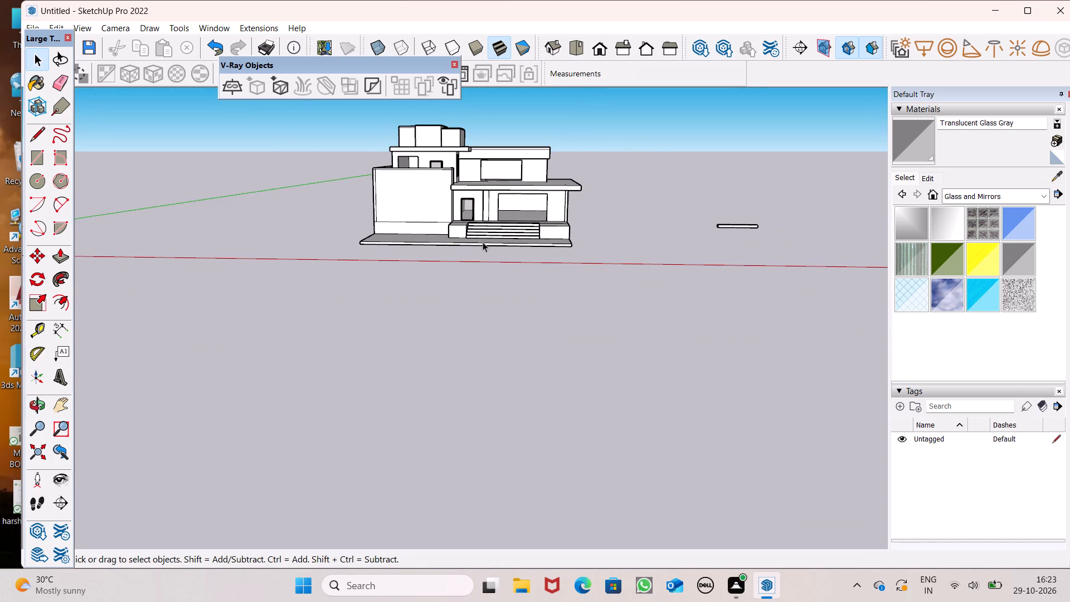
{"action": "scroll", "coordinate": [374, 261], "scroll_direction": "down", "scroll_amount": 5}
{"action": "scroll", "coordinate": [297, 232], "scroll_direction": "up", "scroll_amount": 8}
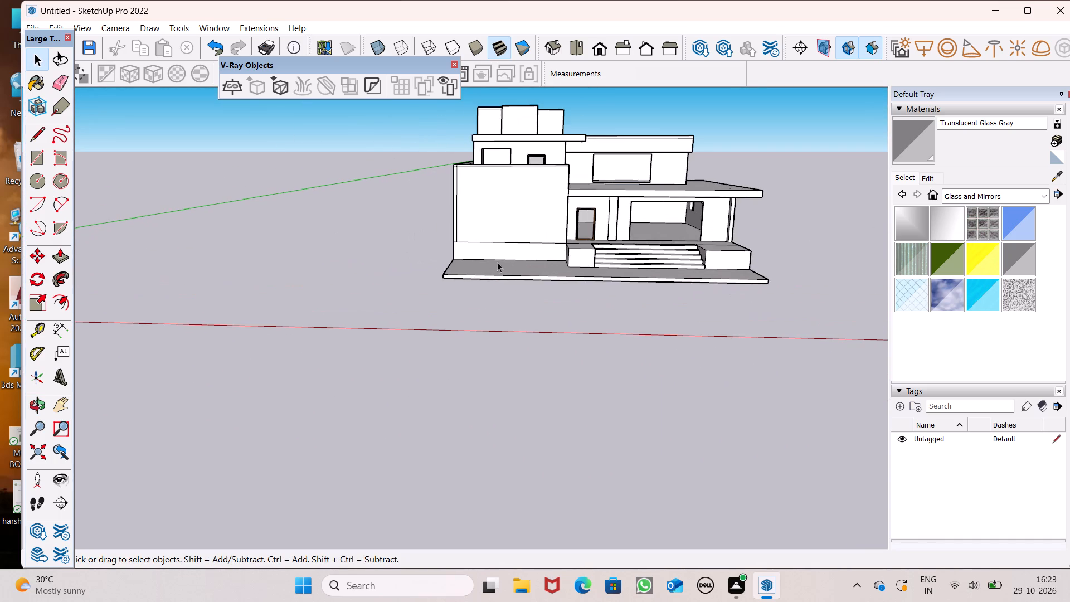
{"action": "scroll", "coordinate": [391, 252], "scroll_direction": "down", "scroll_amount": 3}
{"action": "middle_click_drag", "start_coordinate": [403, 256], "coordinate": [400, 303]}
{"action": "scroll", "coordinate": [504, 244], "scroll_direction": "up", "scroll_amount": 3}
{"action": "scroll", "coordinate": [257, 212], "scroll_direction": "down", "scroll_amount": 4}
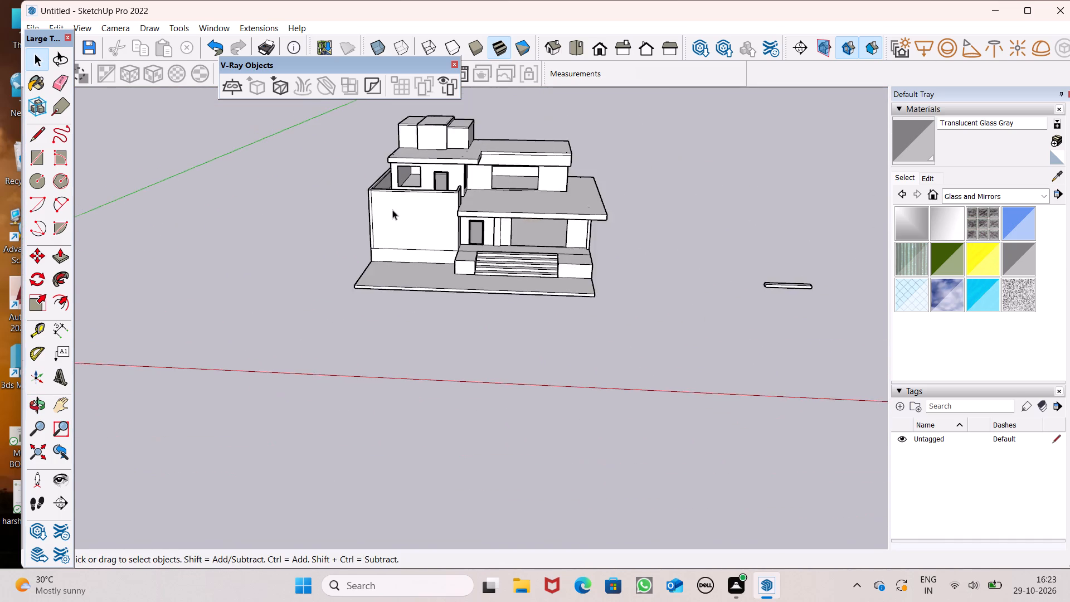
{"action": "scroll", "coordinate": [392, 210], "scroll_direction": "up", "scroll_amount": 6}
{"action": "scroll", "coordinate": [257, 200], "scroll_direction": "down", "scroll_amount": 4}
{"action": "middle_click_drag", "start_coordinate": [378, 261], "coordinate": [382, 247]}
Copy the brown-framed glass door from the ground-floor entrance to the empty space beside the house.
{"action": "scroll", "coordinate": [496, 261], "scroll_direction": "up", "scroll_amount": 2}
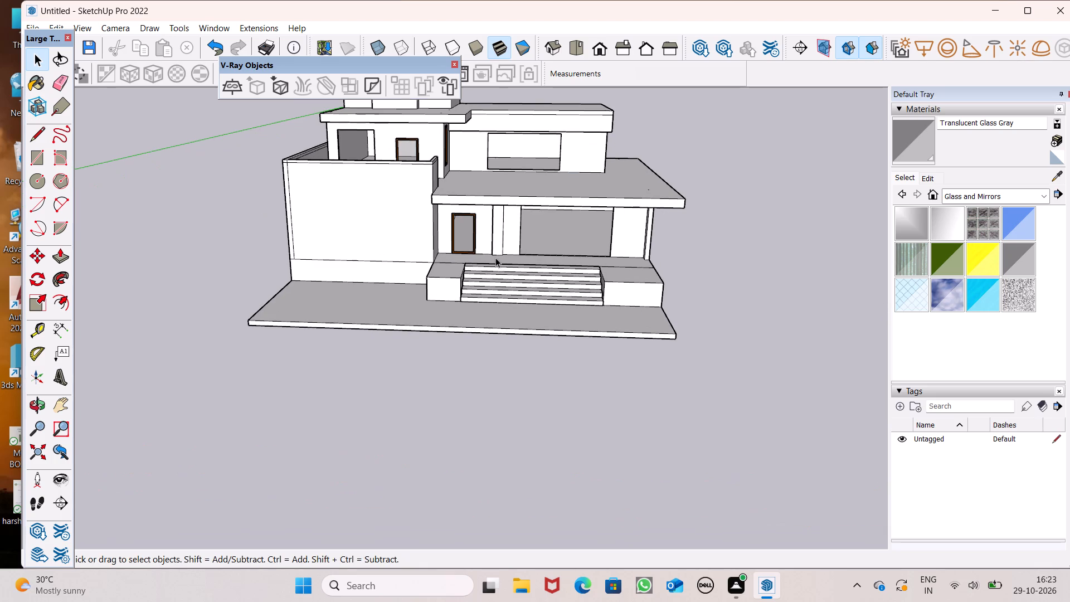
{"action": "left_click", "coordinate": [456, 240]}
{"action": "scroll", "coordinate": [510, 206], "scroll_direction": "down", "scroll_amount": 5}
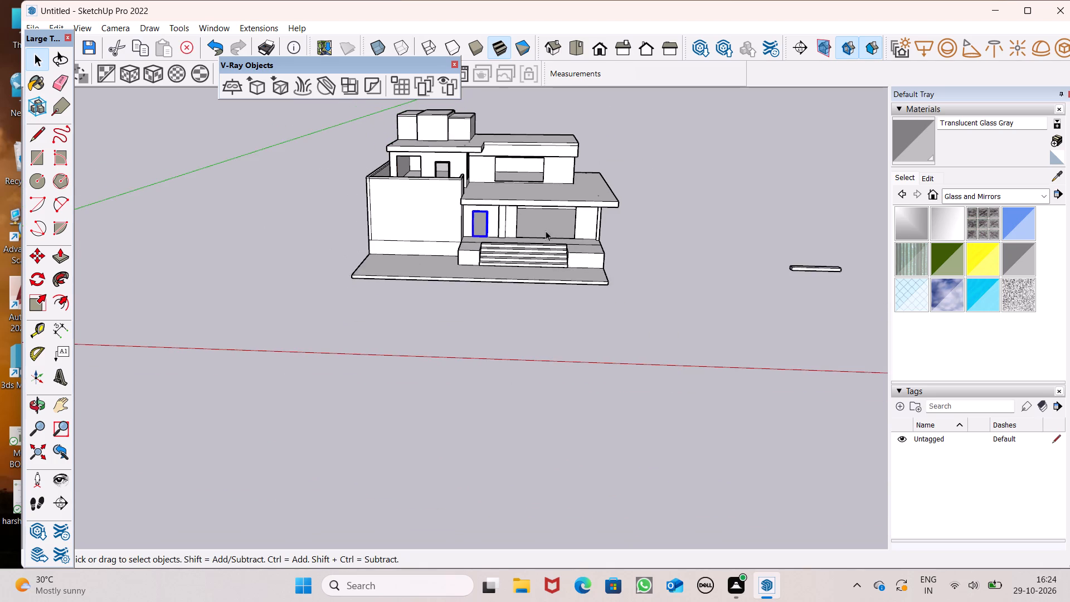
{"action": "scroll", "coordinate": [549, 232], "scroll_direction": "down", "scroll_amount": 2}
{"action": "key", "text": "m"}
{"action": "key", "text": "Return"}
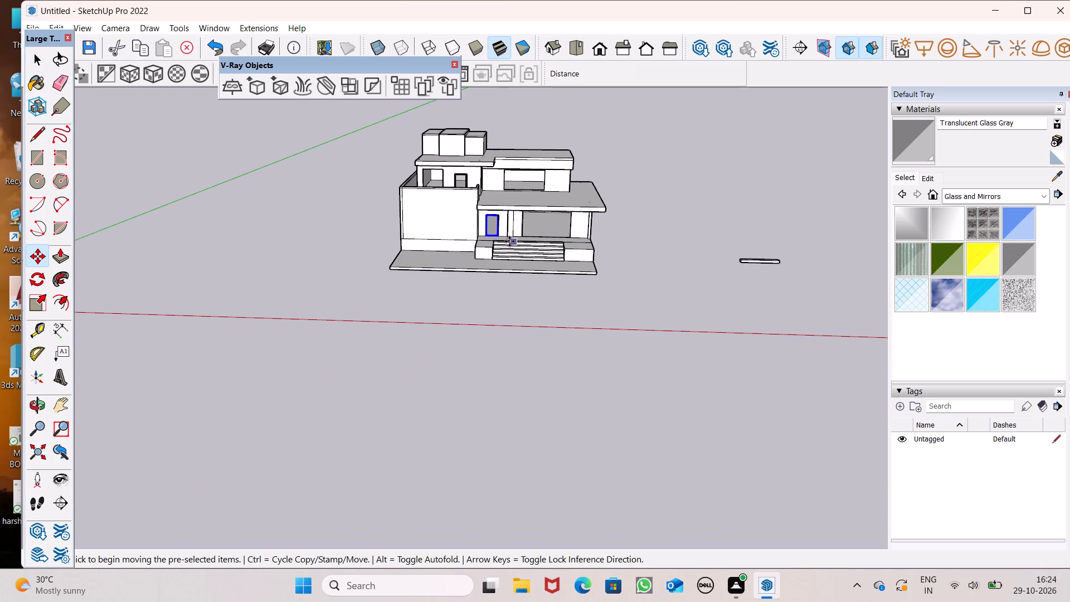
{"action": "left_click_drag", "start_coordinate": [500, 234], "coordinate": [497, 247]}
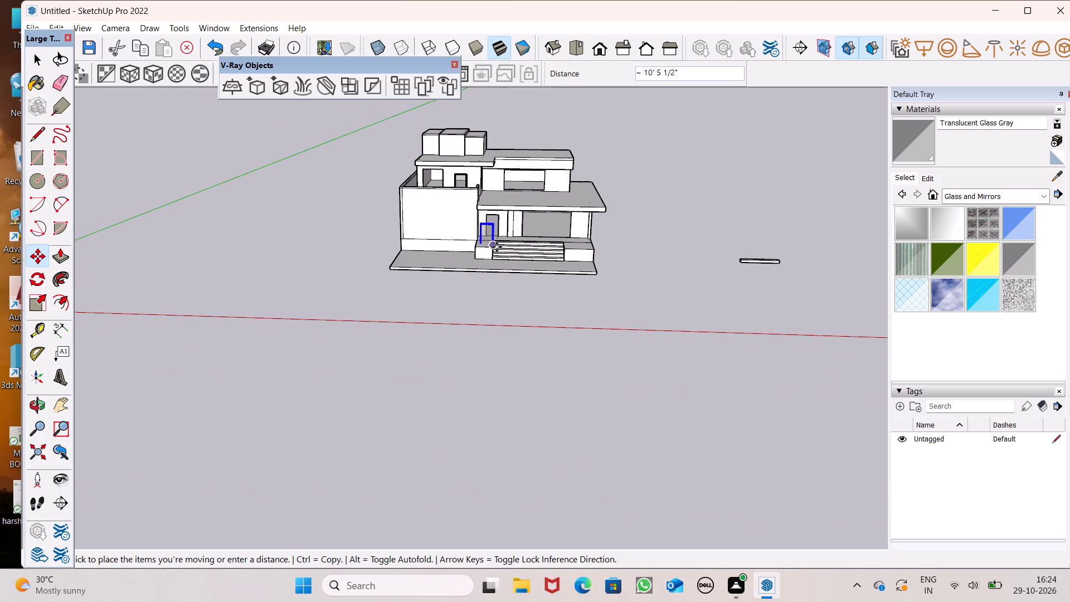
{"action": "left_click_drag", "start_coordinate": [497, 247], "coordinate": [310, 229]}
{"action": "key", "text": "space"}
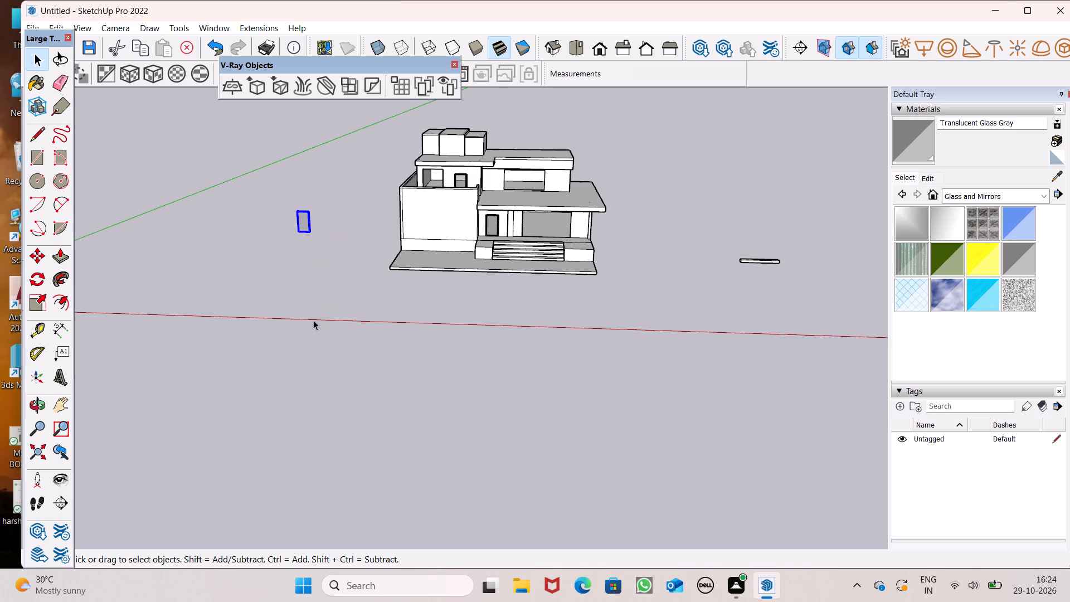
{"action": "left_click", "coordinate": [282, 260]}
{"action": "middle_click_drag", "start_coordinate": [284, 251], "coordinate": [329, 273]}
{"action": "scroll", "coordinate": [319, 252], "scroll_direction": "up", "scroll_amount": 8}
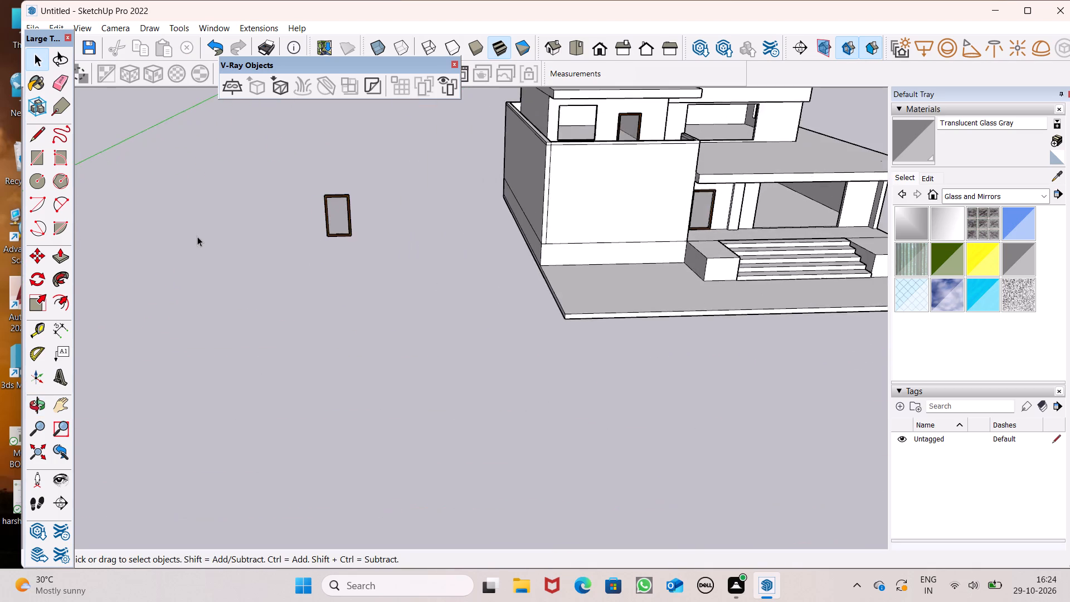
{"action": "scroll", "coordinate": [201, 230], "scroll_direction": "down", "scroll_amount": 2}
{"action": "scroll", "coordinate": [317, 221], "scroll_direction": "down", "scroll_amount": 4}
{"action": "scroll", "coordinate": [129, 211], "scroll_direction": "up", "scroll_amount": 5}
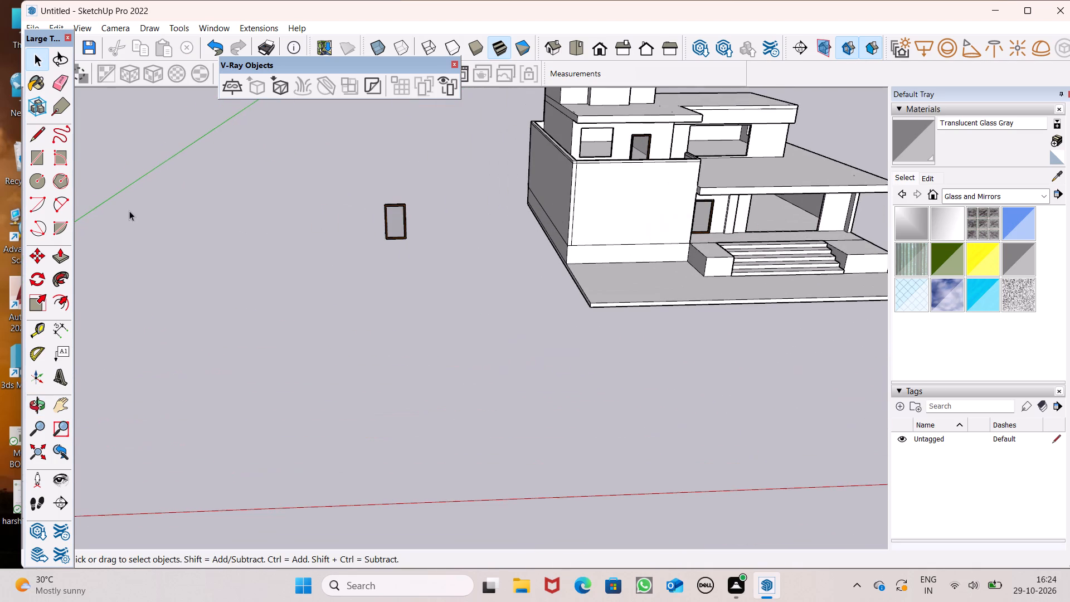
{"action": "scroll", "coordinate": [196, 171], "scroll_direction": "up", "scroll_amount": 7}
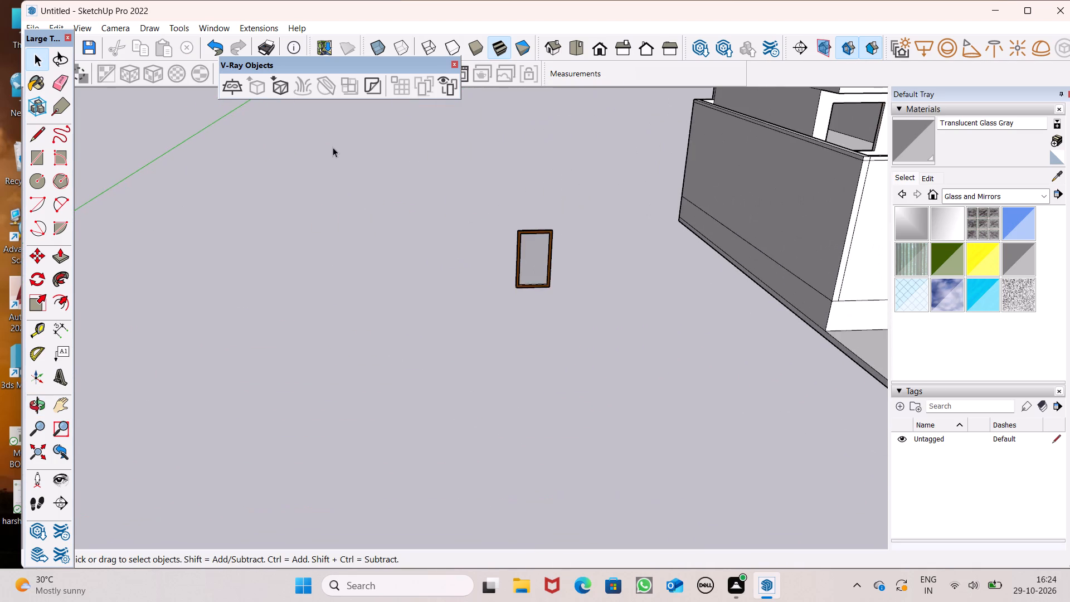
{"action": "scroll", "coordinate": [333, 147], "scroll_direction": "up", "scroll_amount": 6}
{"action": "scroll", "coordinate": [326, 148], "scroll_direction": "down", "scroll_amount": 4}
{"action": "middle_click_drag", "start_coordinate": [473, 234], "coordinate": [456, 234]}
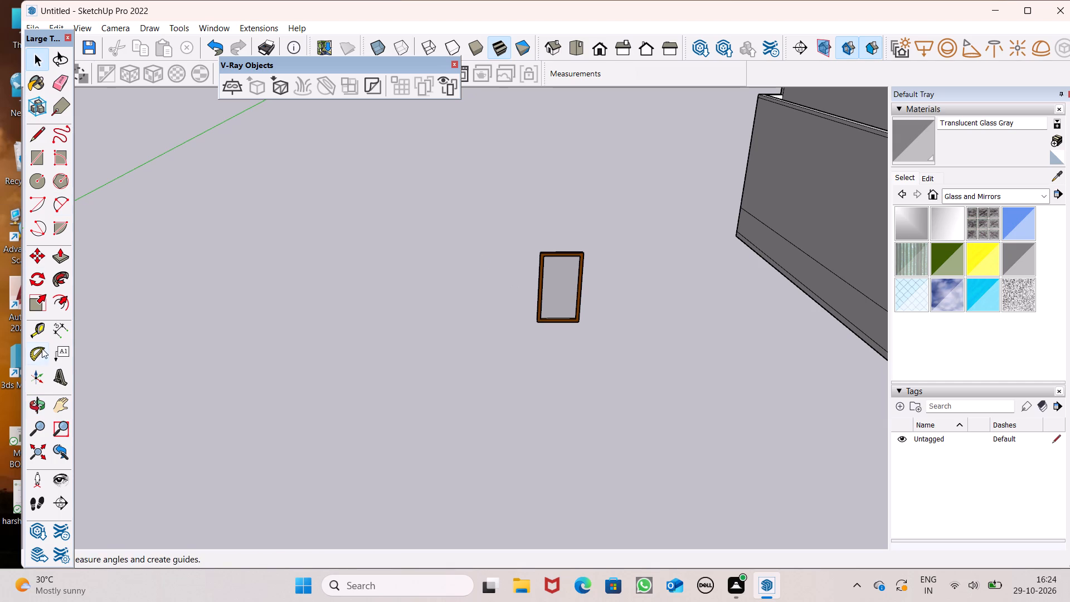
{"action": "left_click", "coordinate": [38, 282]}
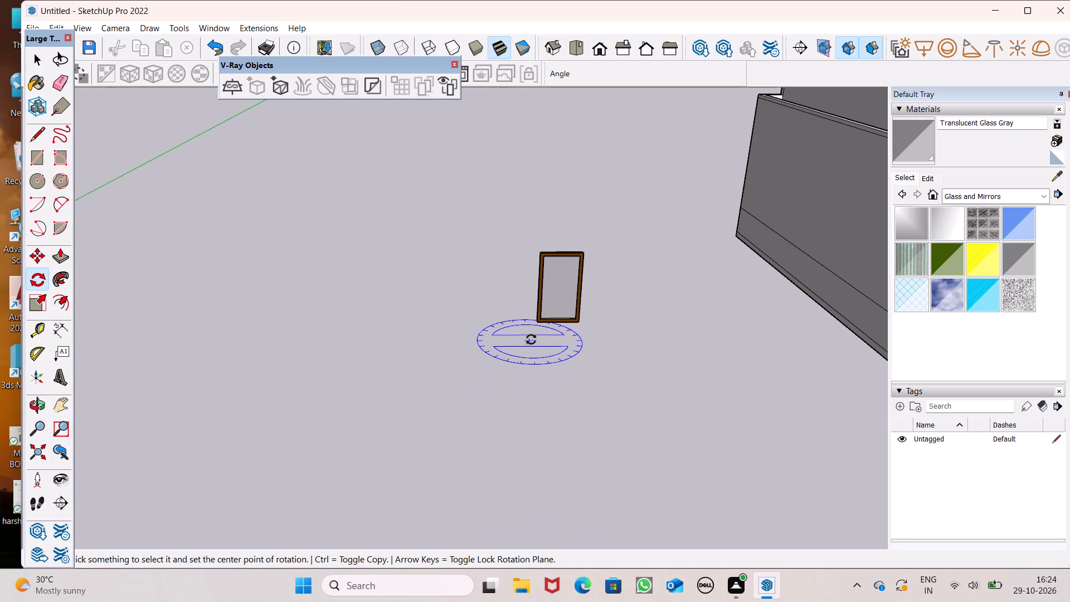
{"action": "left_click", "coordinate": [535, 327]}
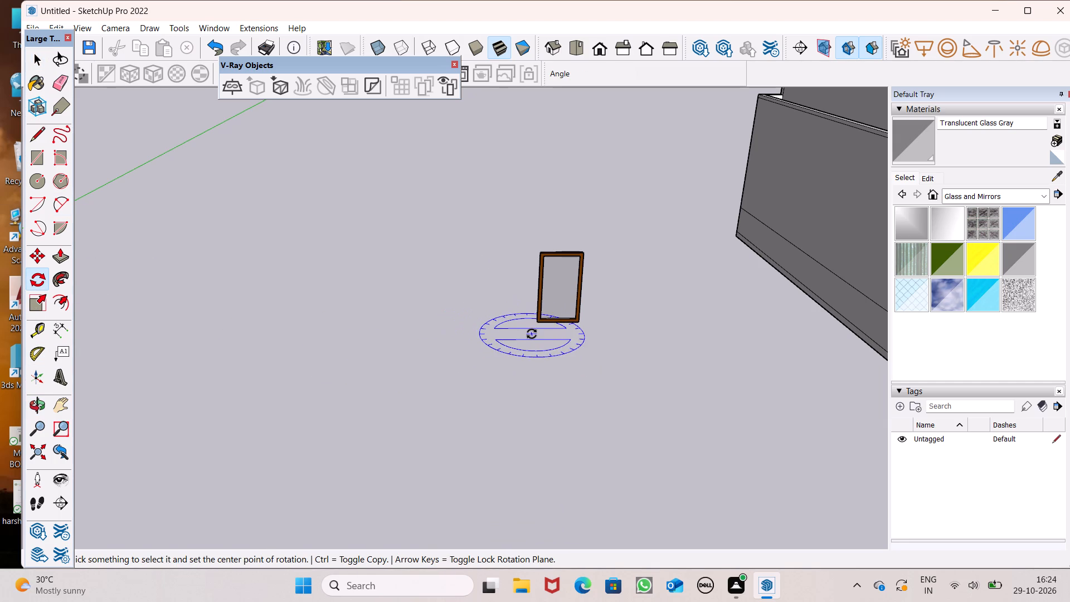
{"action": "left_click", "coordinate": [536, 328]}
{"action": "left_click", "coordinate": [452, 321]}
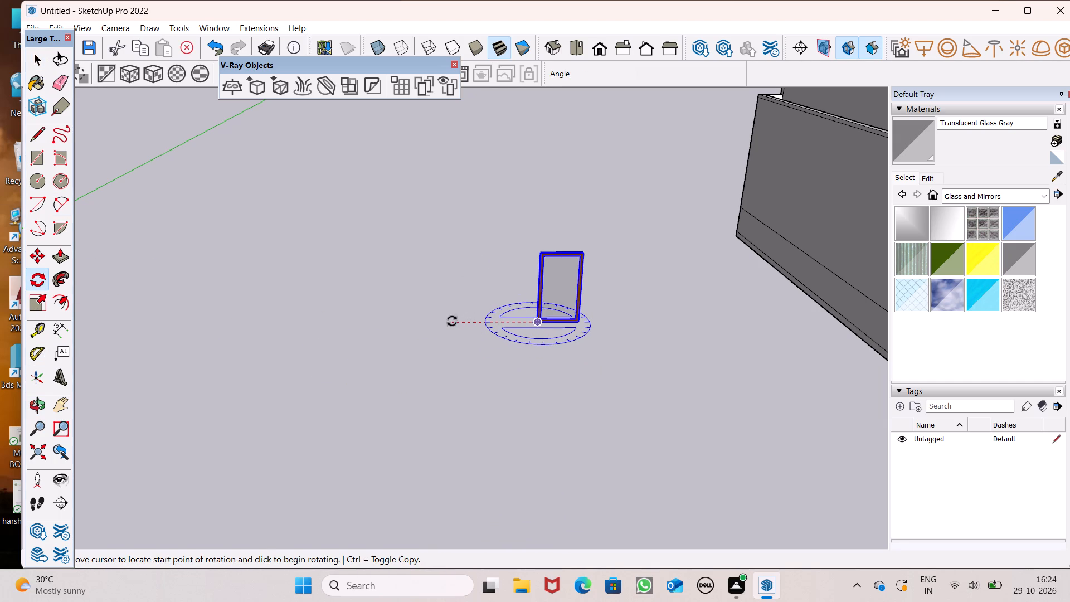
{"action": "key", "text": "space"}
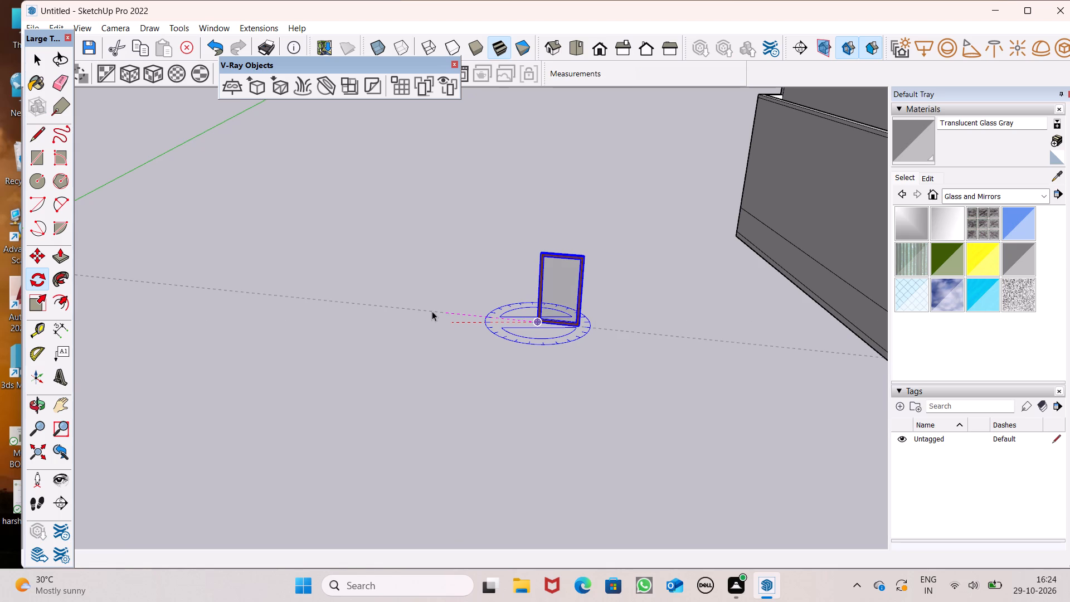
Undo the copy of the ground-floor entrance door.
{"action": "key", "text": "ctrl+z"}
Copy the brown-framed glass door from the upper terrace wall to the empty space beside the house.
{"action": "scroll", "coordinate": [429, 319], "scroll_direction": "down", "scroll_amount": 8}
{"action": "scroll", "coordinate": [388, 289], "scroll_direction": "down", "scroll_amount": 6}
{"action": "scroll", "coordinate": [650, 295], "scroll_direction": "up", "scroll_amount": 4}
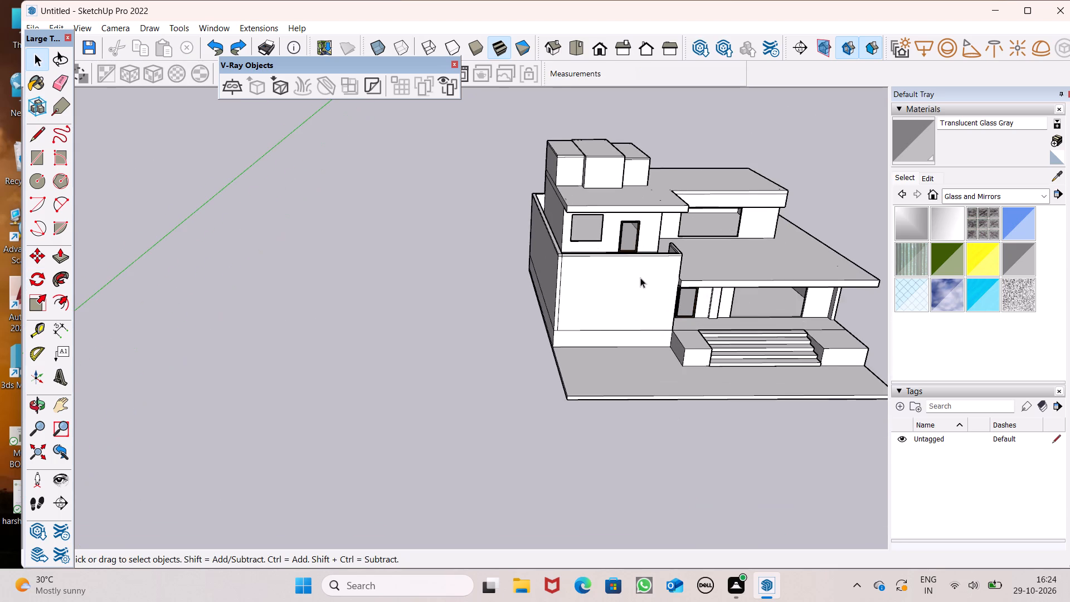
{"action": "left_click", "coordinate": [629, 235]}
{"action": "key", "text": "m"}
{"action": "key", "text": "Return"}
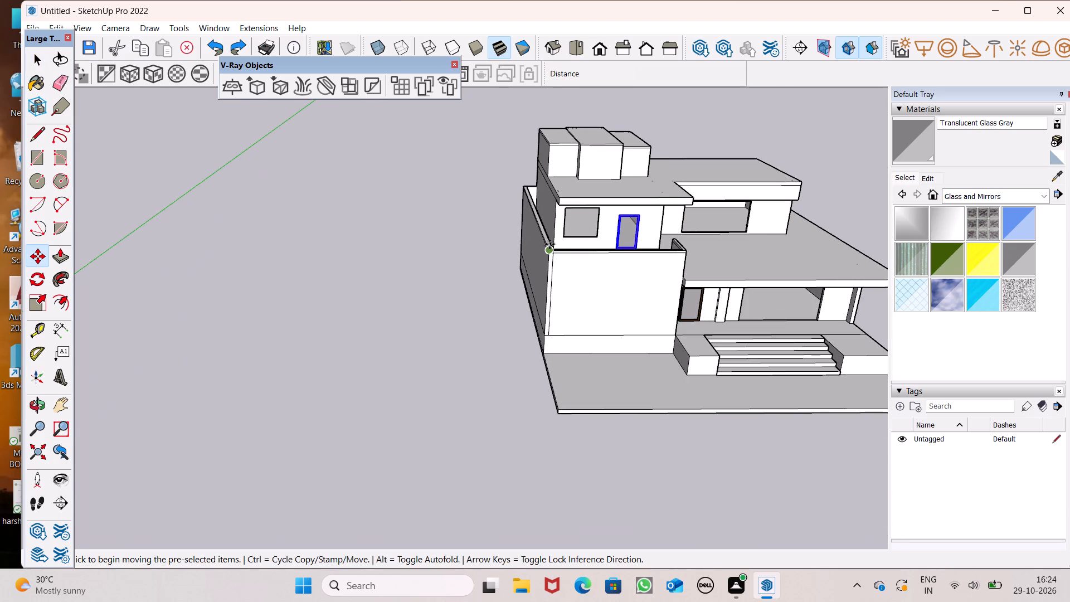
{"action": "scroll", "coordinate": [626, 246], "scroll_direction": "up", "scroll_amount": 1}
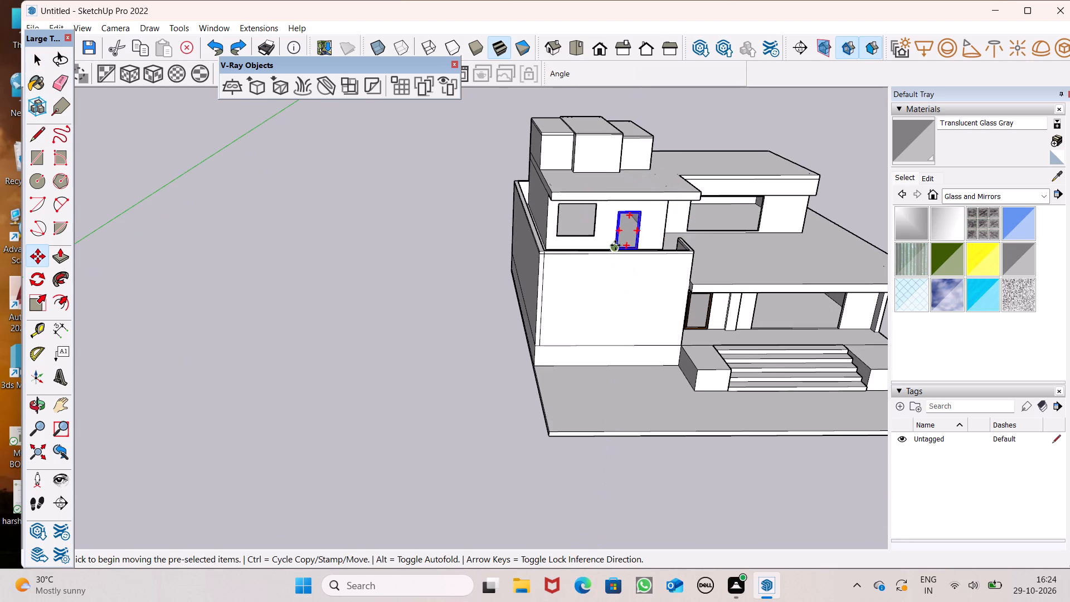
{"action": "left_click_drag", "start_coordinate": [616, 247], "coordinate": [325, 293]}
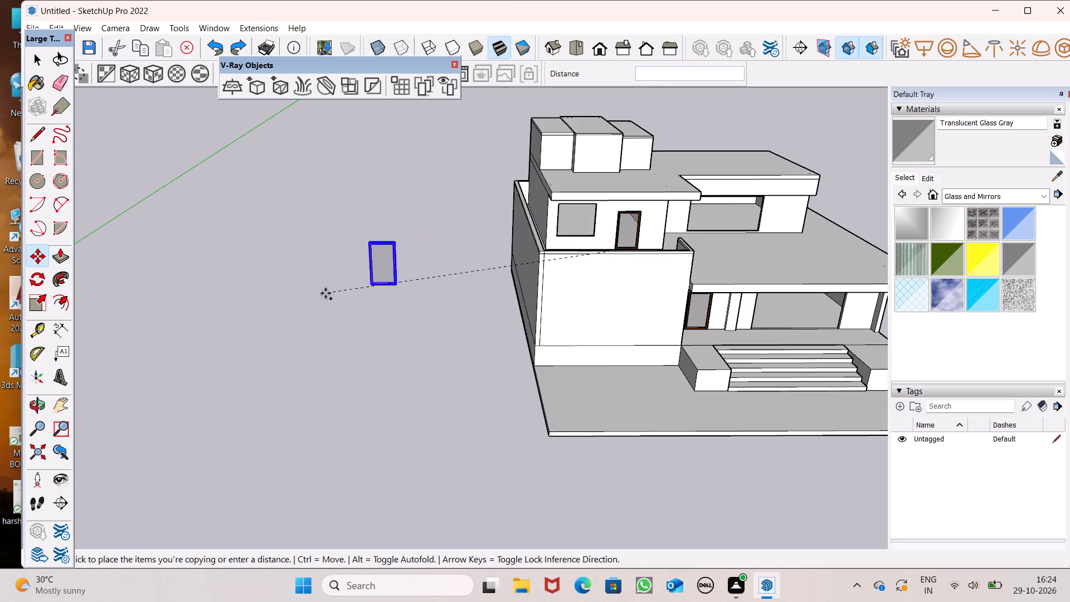
{"action": "left_click_drag", "start_coordinate": [325, 293], "coordinate": [291, 295]}
{"action": "key", "text": "space"}
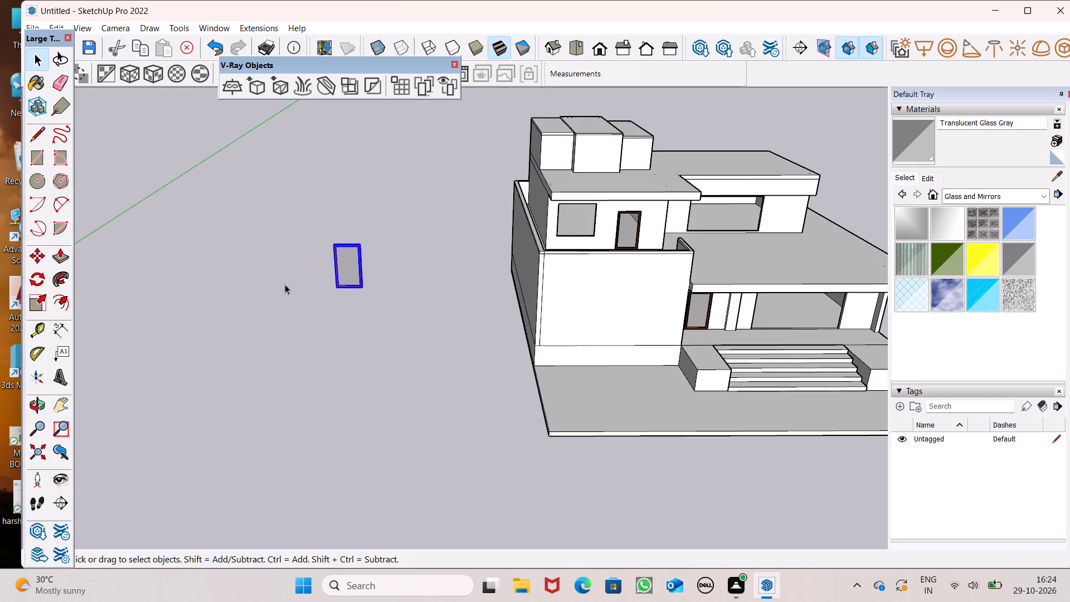
{"action": "left_click", "coordinate": [285, 284]}
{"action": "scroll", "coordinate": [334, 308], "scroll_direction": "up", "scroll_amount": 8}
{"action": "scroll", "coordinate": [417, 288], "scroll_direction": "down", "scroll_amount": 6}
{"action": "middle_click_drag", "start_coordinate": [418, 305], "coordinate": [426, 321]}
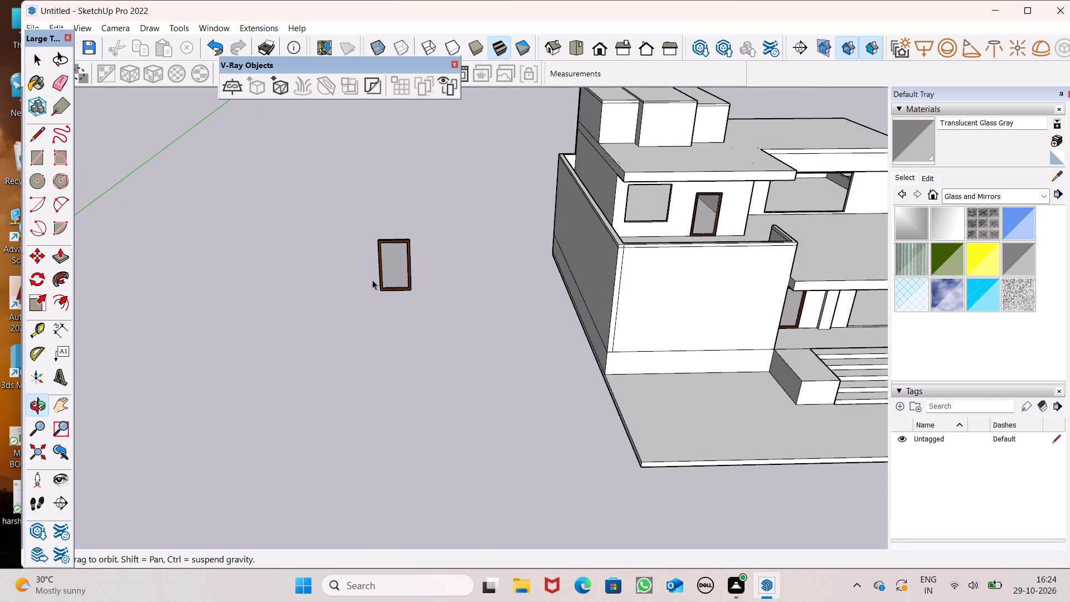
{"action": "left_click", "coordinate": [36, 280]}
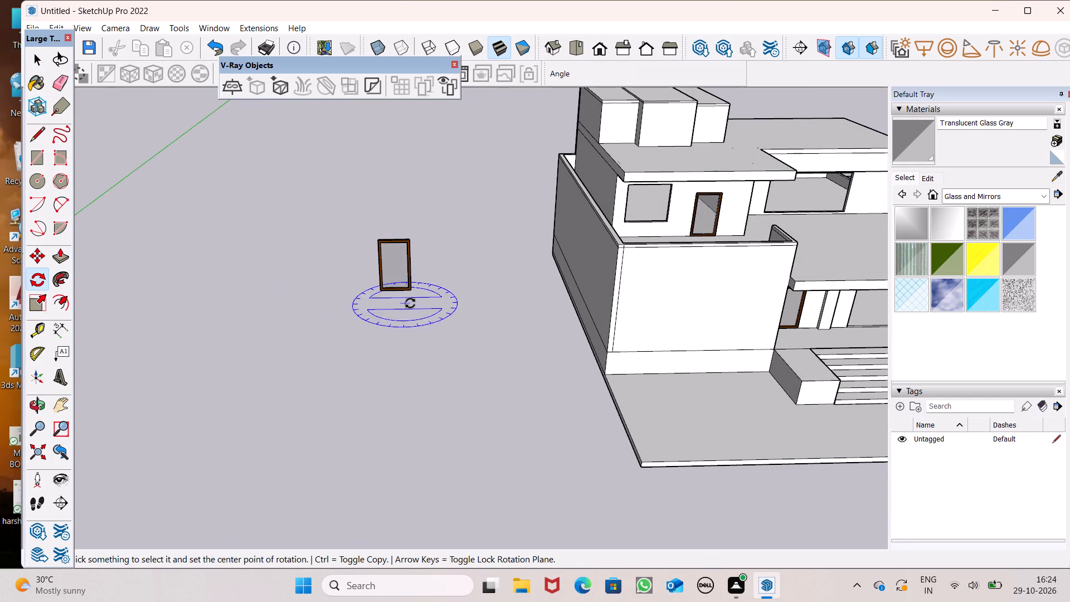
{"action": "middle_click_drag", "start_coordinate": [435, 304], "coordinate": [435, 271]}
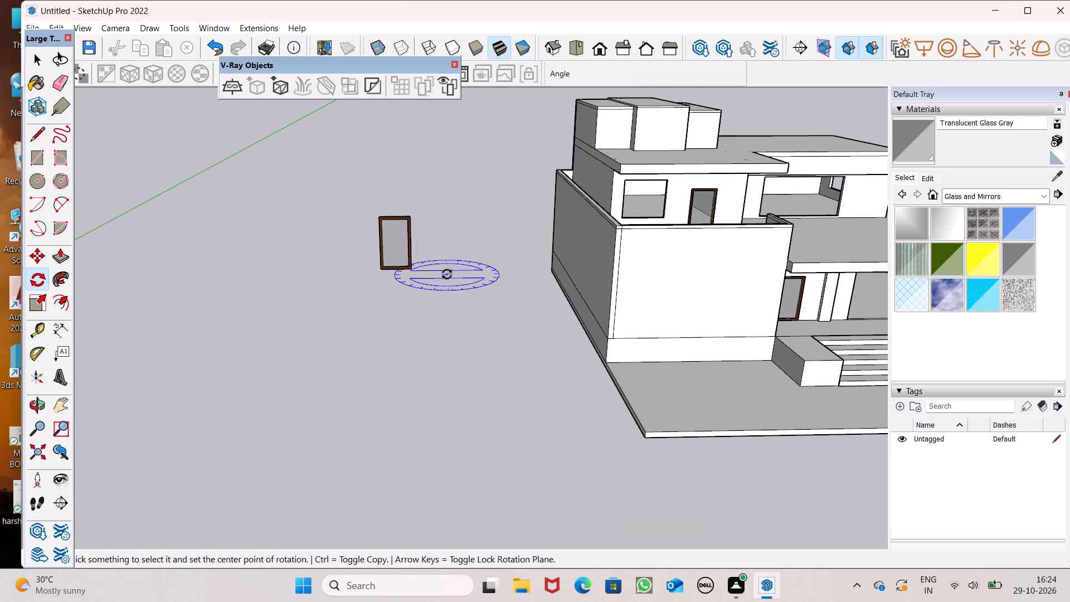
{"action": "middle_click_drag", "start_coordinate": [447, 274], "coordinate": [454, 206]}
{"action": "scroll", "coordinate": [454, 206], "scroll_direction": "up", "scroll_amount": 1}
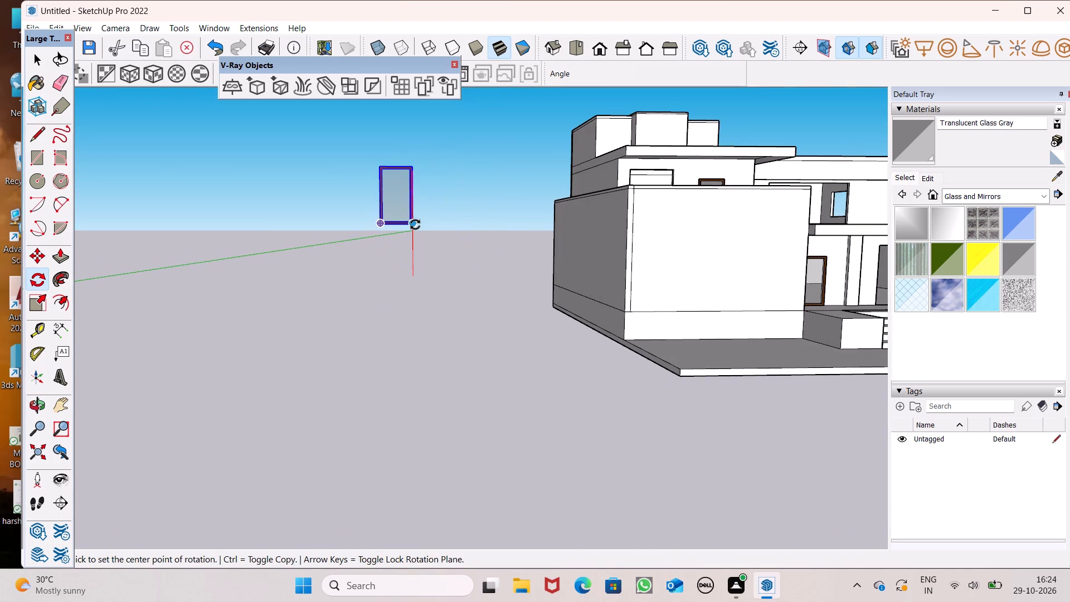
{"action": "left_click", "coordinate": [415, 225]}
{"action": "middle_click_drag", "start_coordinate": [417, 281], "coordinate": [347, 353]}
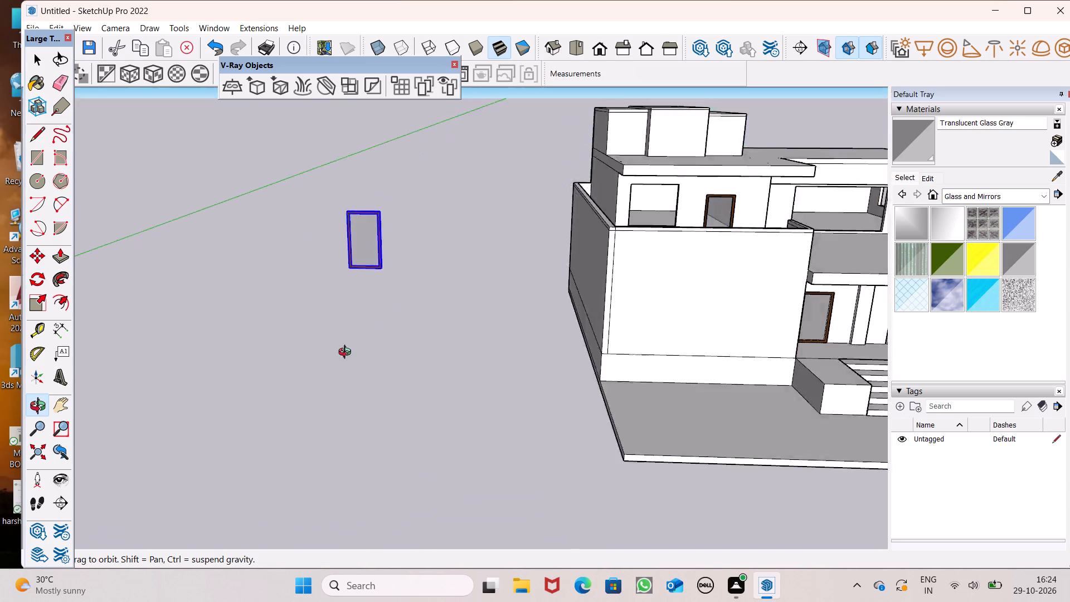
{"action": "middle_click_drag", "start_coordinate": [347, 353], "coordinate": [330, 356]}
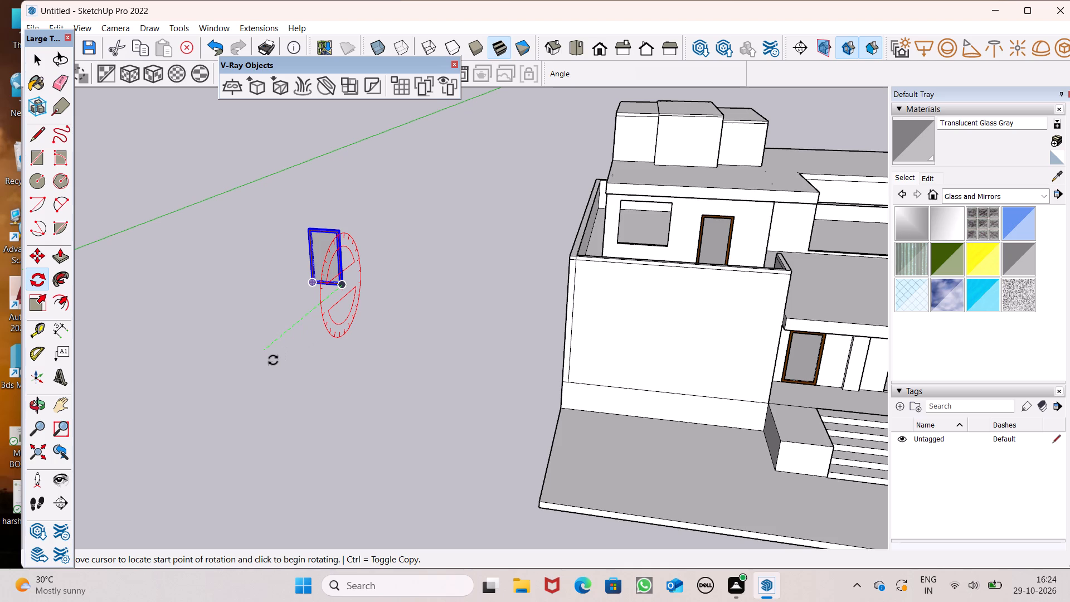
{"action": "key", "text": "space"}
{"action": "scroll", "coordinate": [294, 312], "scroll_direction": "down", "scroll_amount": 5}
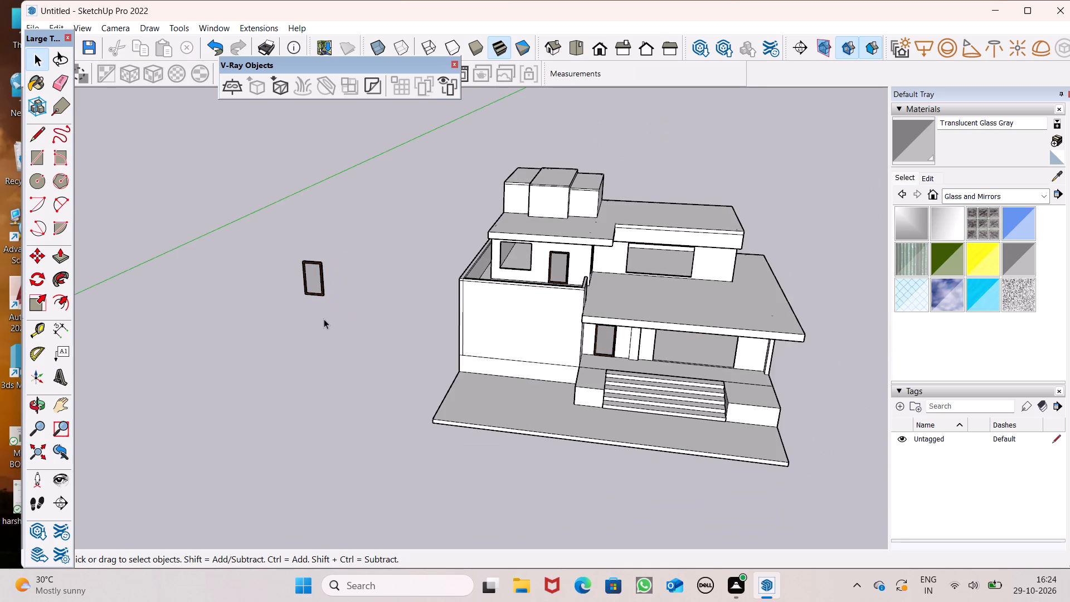
Rotate the free-standing brown-framed glass door copy 90° about its lower corner so that it lies lengthwise as a window.
{"action": "left_click", "coordinate": [39, 278]}
{"action": "middle_click_drag", "start_coordinate": [361, 324], "coordinate": [453, 265]}
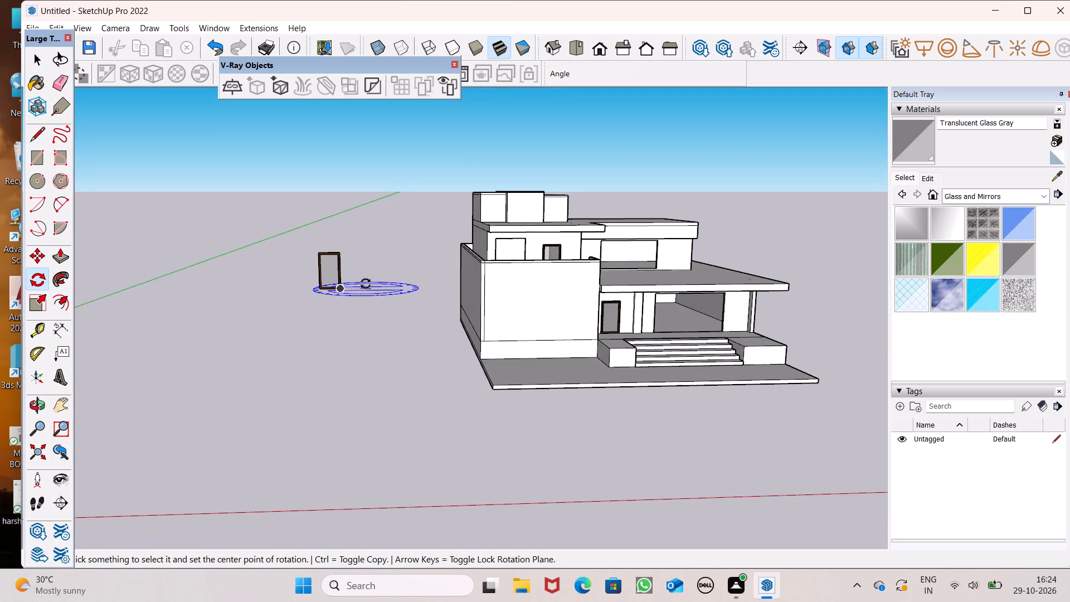
{"action": "middle_click_drag", "start_coordinate": [367, 293], "coordinate": [382, 255]}
{"action": "left_click", "coordinate": [362, 263]}
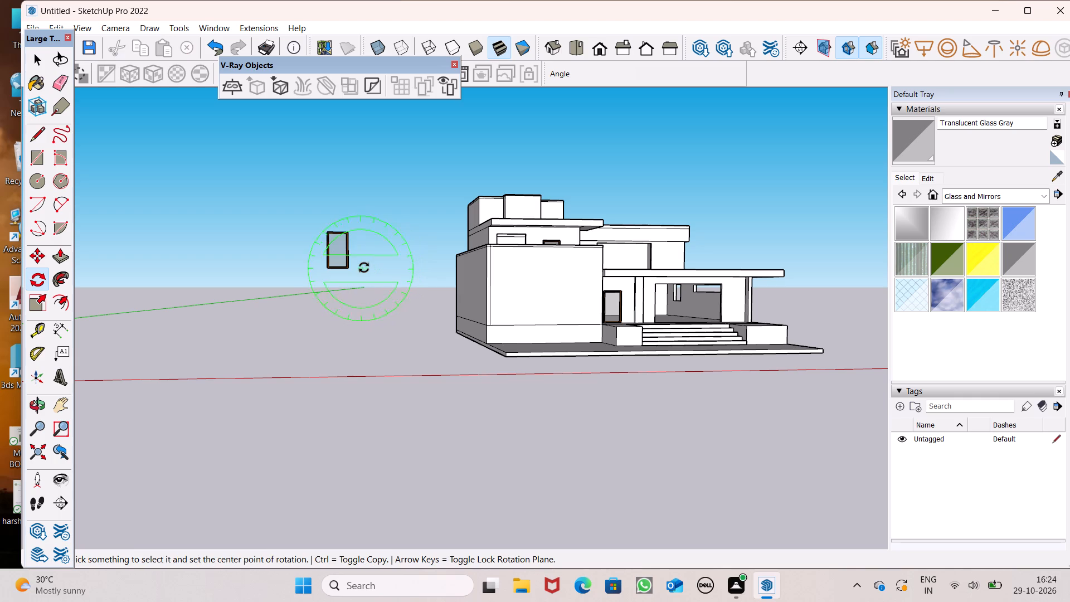
{"action": "left_click", "coordinate": [362, 268]}
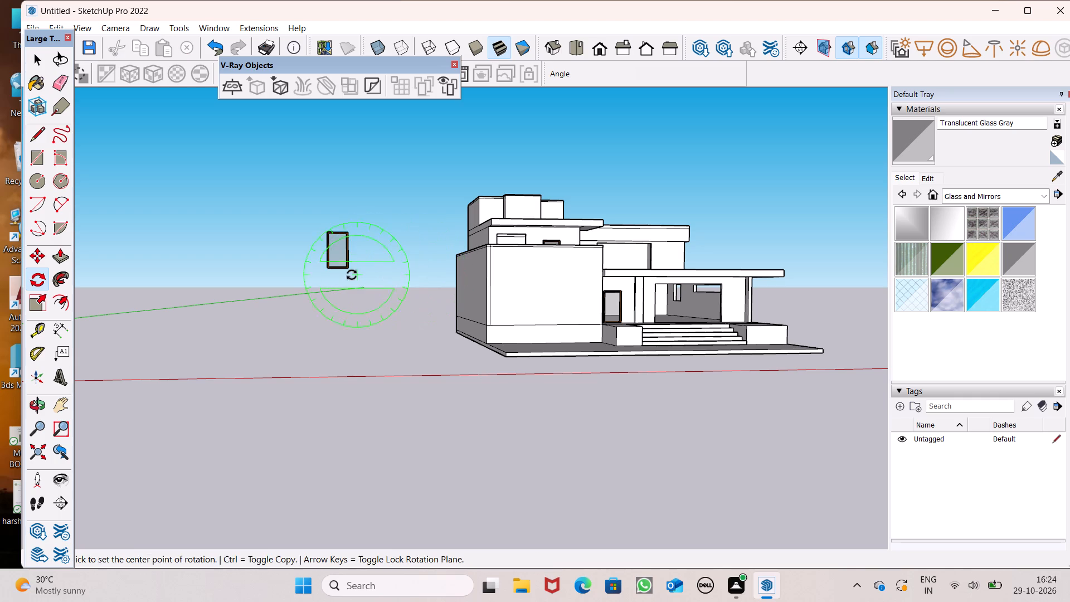
{"action": "scroll", "coordinate": [295, 274], "scroll_direction": "up", "scroll_amount": 9}
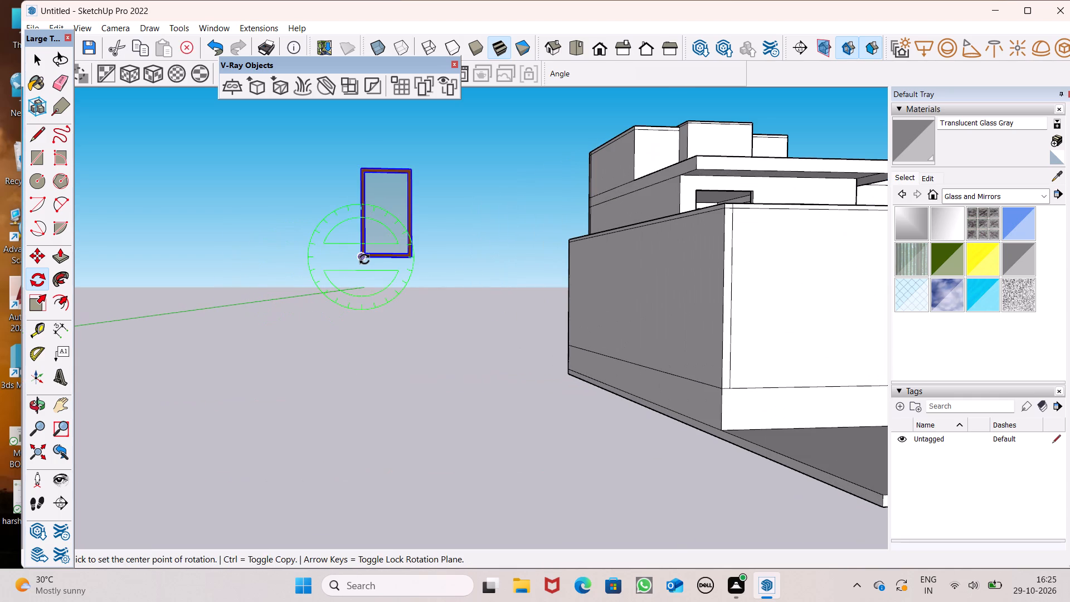
{"action": "left_click", "coordinate": [365, 258]}
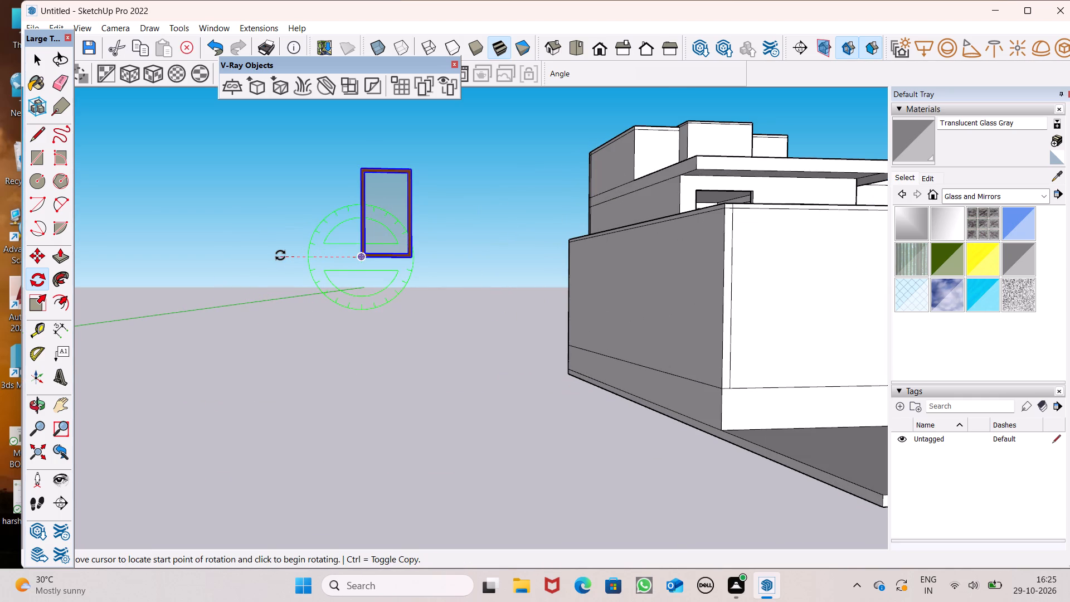
{"action": "left_click", "coordinate": [280, 255]}
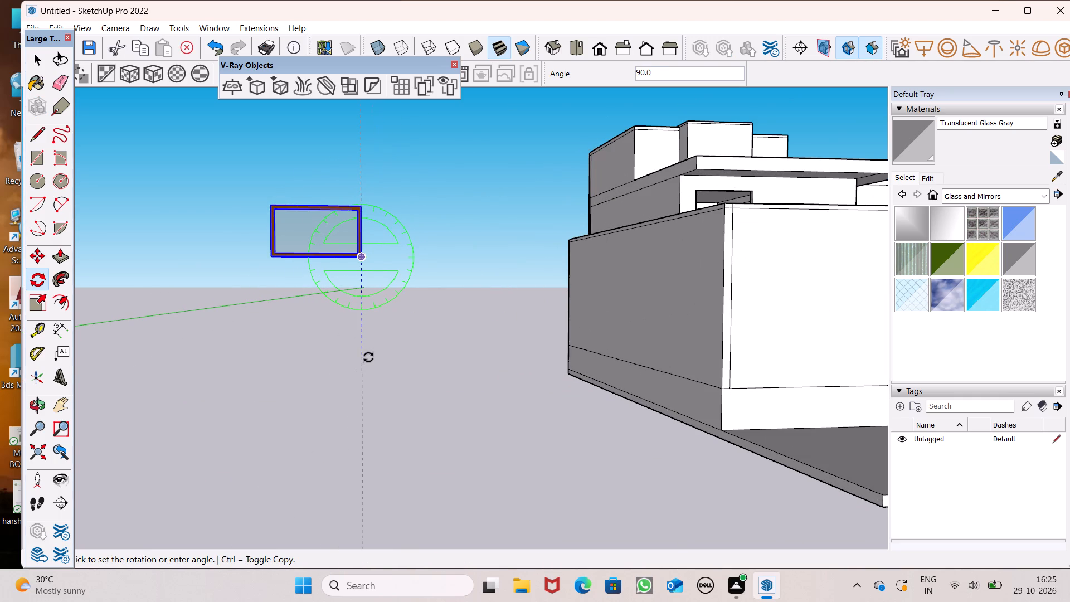
{"action": "left_click", "coordinate": [369, 358]}
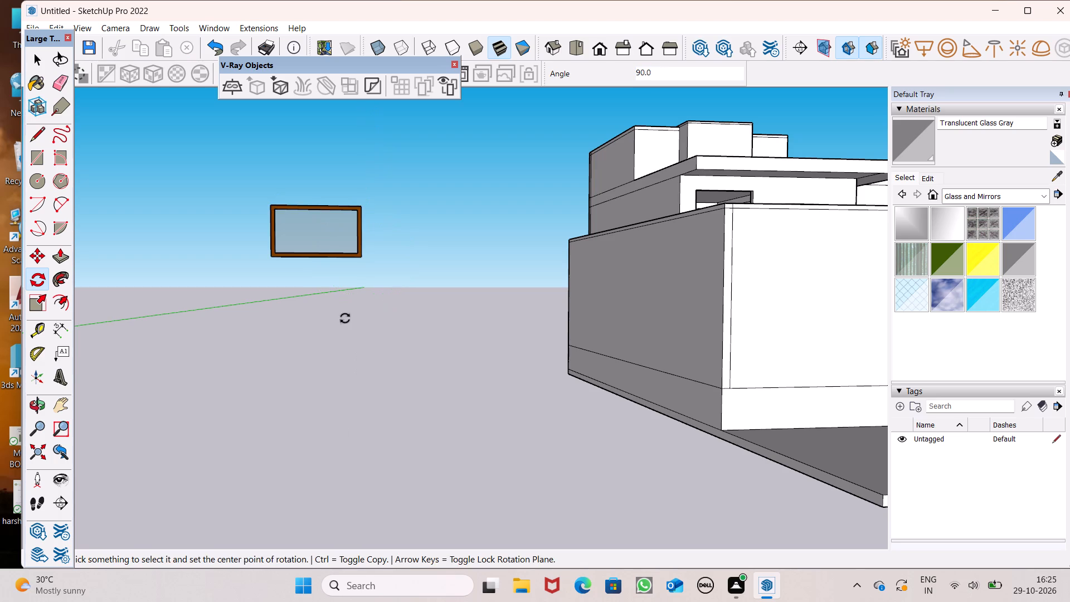
{"action": "key", "text": "space"}
Examine the house and the rotated frame from several sides, checking the openings and the blank front wall.
{"action": "scroll", "coordinate": [286, 278], "scroll_direction": "down", "scroll_amount": 4}
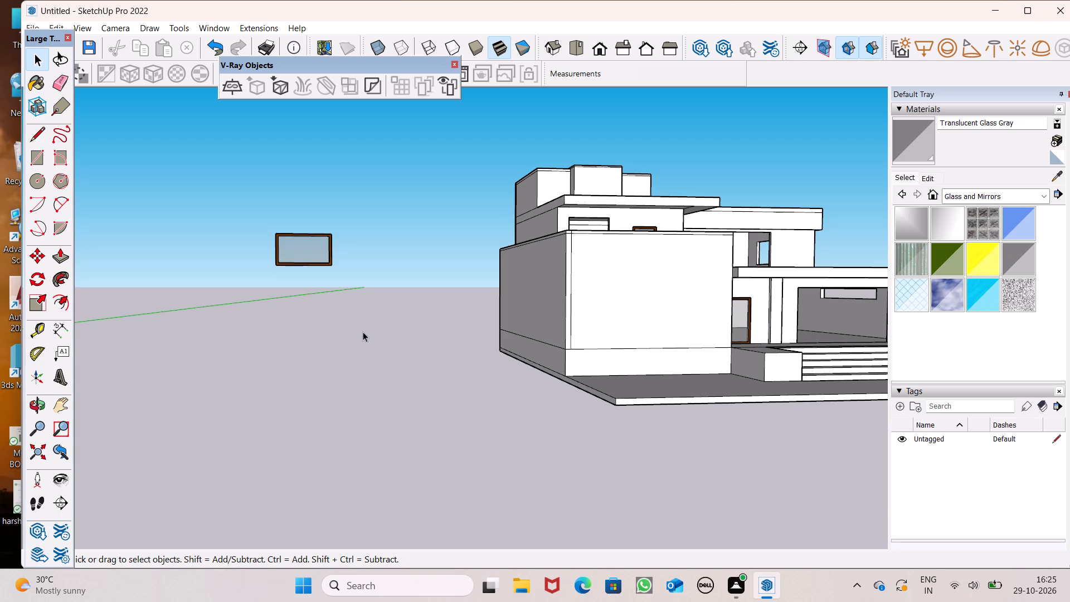
{"action": "scroll", "coordinate": [375, 222], "scroll_direction": "down", "scroll_amount": 4}
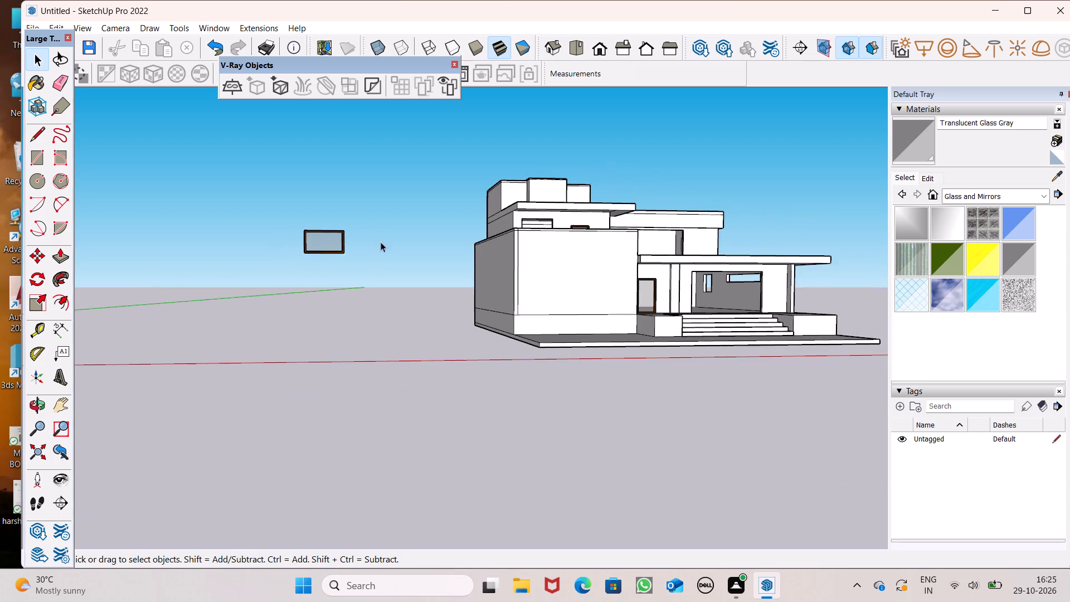
{"action": "middle_click_drag", "start_coordinate": [374, 278], "coordinate": [373, 385]}
{"action": "scroll", "coordinate": [359, 221], "scroll_direction": "down", "scroll_amount": 4}
{"action": "middle_click_drag", "start_coordinate": [351, 347], "coordinate": [315, 351]}
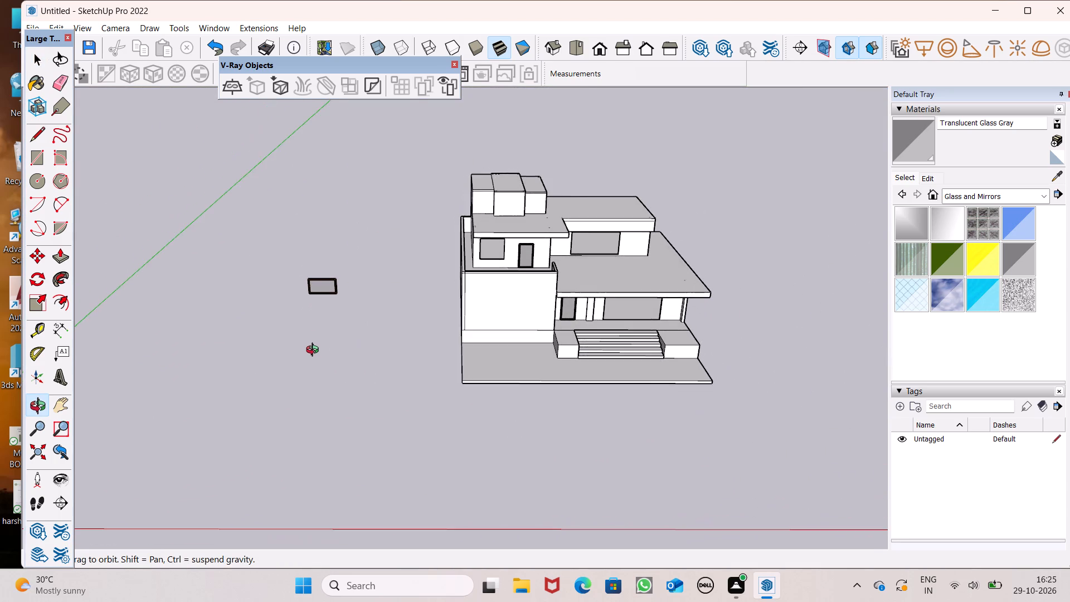
{"action": "middle_click_drag", "start_coordinate": [315, 351], "coordinate": [328, 323]}
{"action": "scroll", "coordinate": [405, 297], "scroll_direction": "up", "scroll_amount": 4}
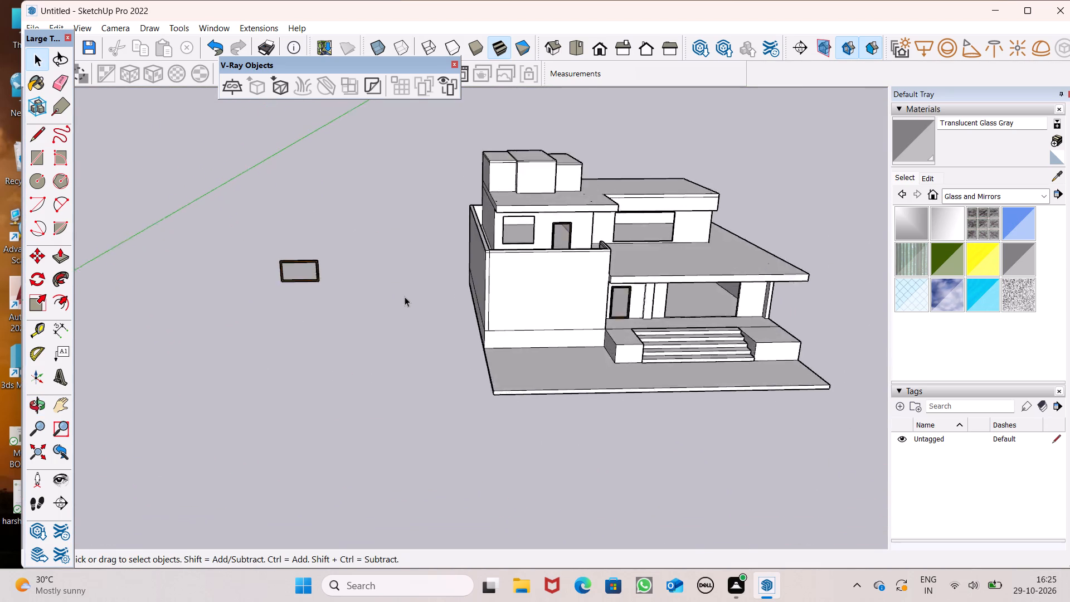
{"action": "scroll", "coordinate": [405, 297], "scroll_direction": "up", "scroll_amount": 2}
{"action": "scroll", "coordinate": [424, 275], "scroll_direction": "down", "scroll_amount": 5}
{"action": "middle_click_drag", "start_coordinate": [344, 332], "coordinate": [679, 402]}
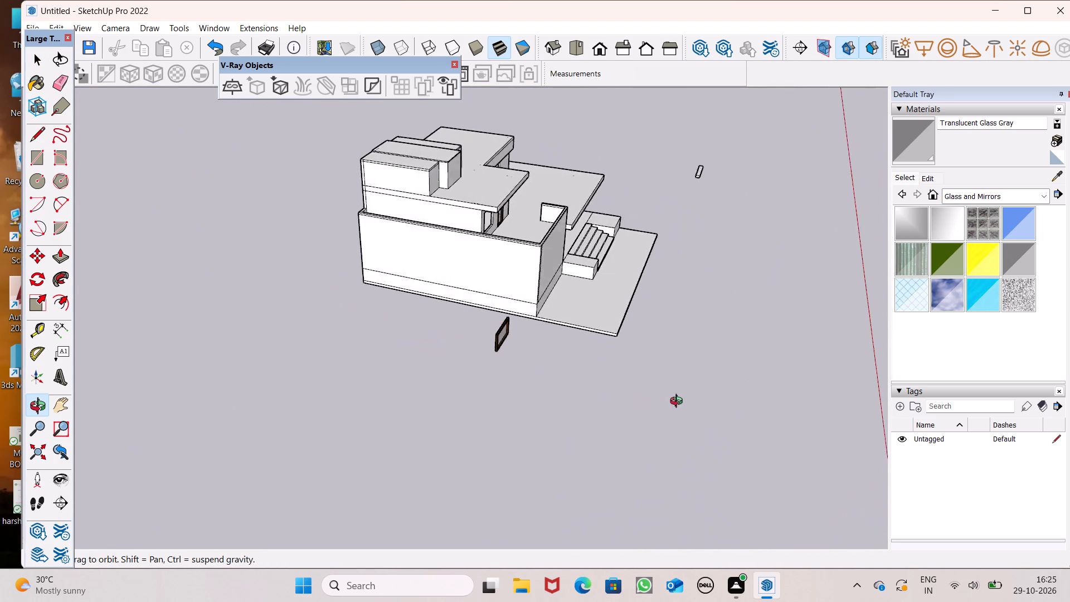
{"action": "middle_click_drag", "start_coordinate": [679, 402], "coordinate": [45, 281]}
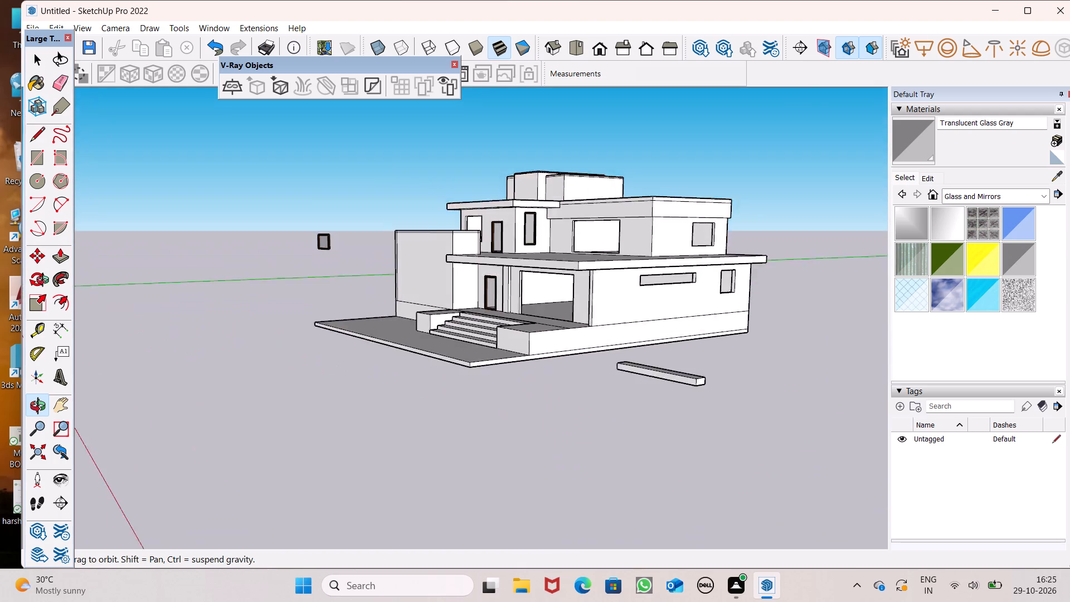
{"action": "middle_click_drag", "start_coordinate": [45, 281], "coordinate": [270, 353]}
{"action": "scroll", "coordinate": [383, 297], "scroll_direction": "up", "scroll_amount": 5}
{"action": "scroll", "coordinate": [370, 292], "scroll_direction": "down", "scroll_amount": 2}
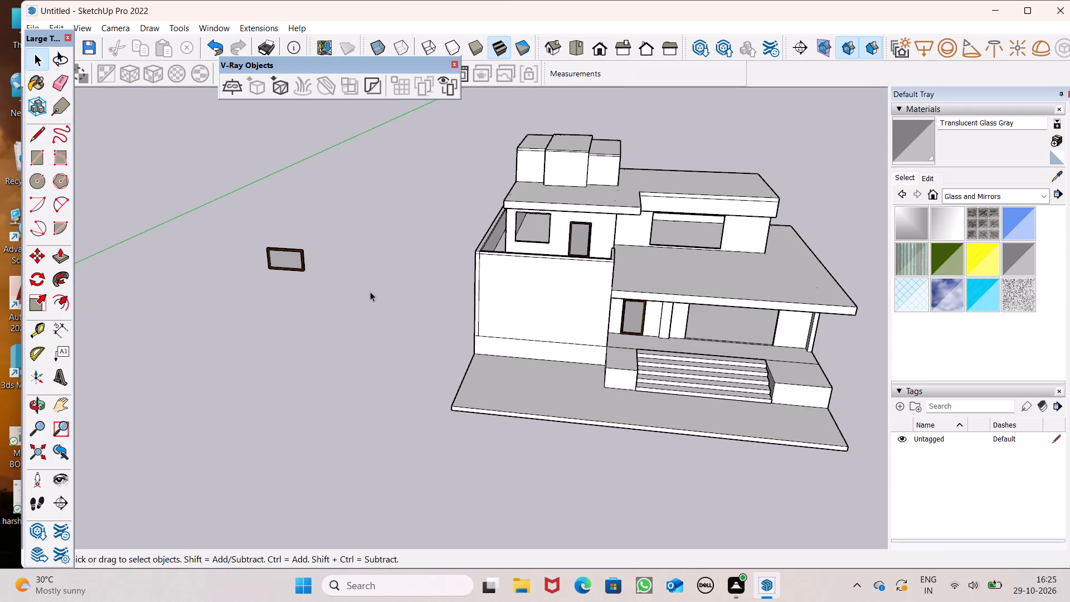
{"action": "scroll", "coordinate": [370, 292], "scroll_direction": "down", "scroll_amount": 1}
{"action": "middle_click_drag", "start_coordinate": [503, 343], "coordinate": [497, 279]}
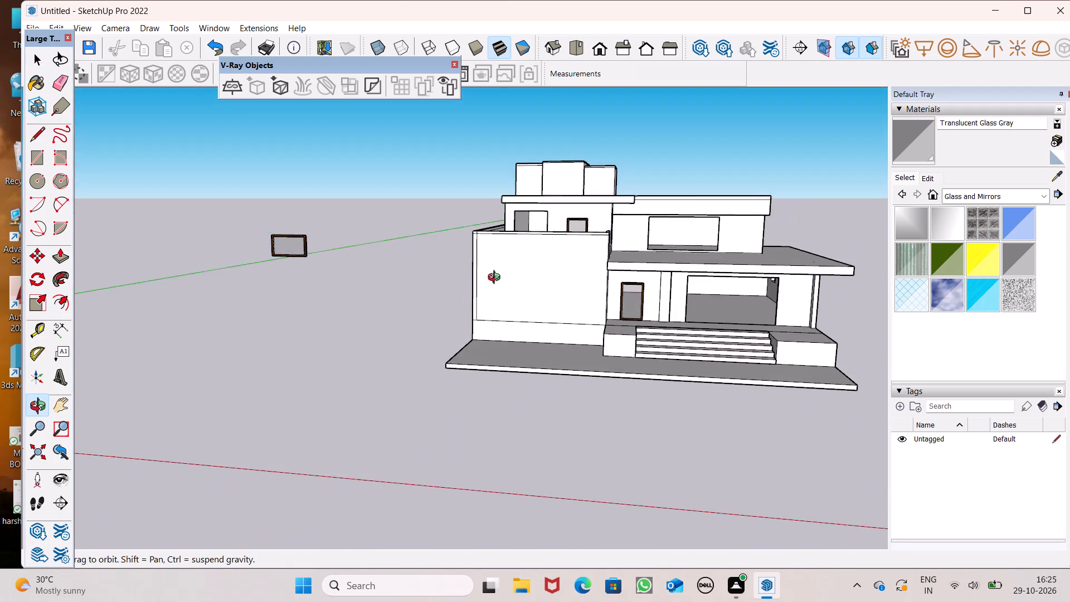
{"action": "middle_click_drag", "start_coordinate": [497, 279], "coordinate": [461, 309]}
{"action": "scroll", "coordinate": [635, 319], "scroll_direction": "up", "scroll_amount": 4}
{"action": "middle_click_drag", "start_coordinate": [590, 346], "coordinate": [663, 342]}
{"action": "scroll", "coordinate": [643, 261], "scroll_direction": "up", "scroll_amount": 3}
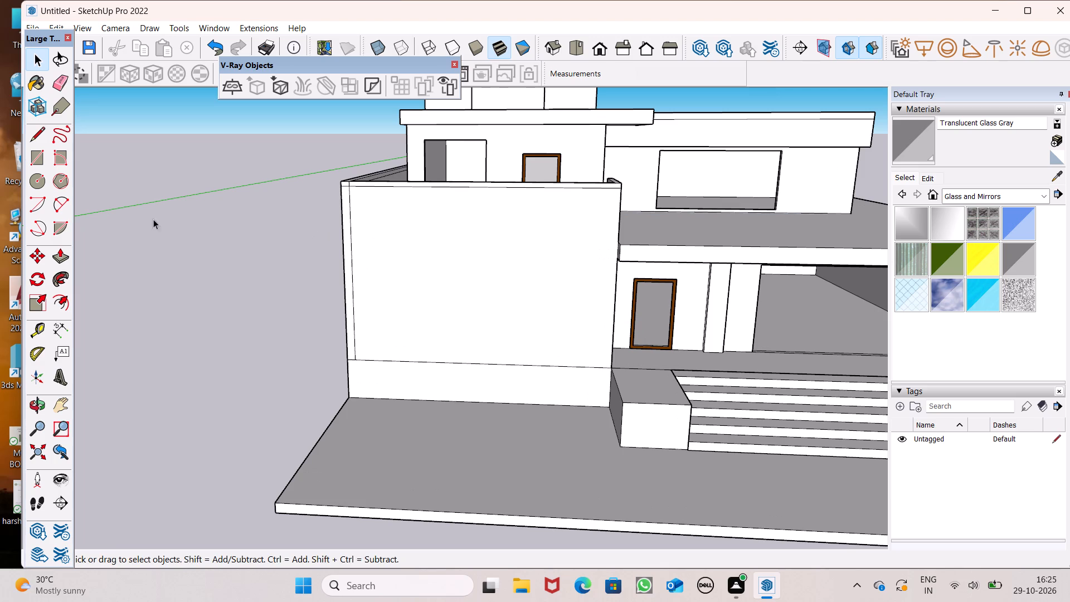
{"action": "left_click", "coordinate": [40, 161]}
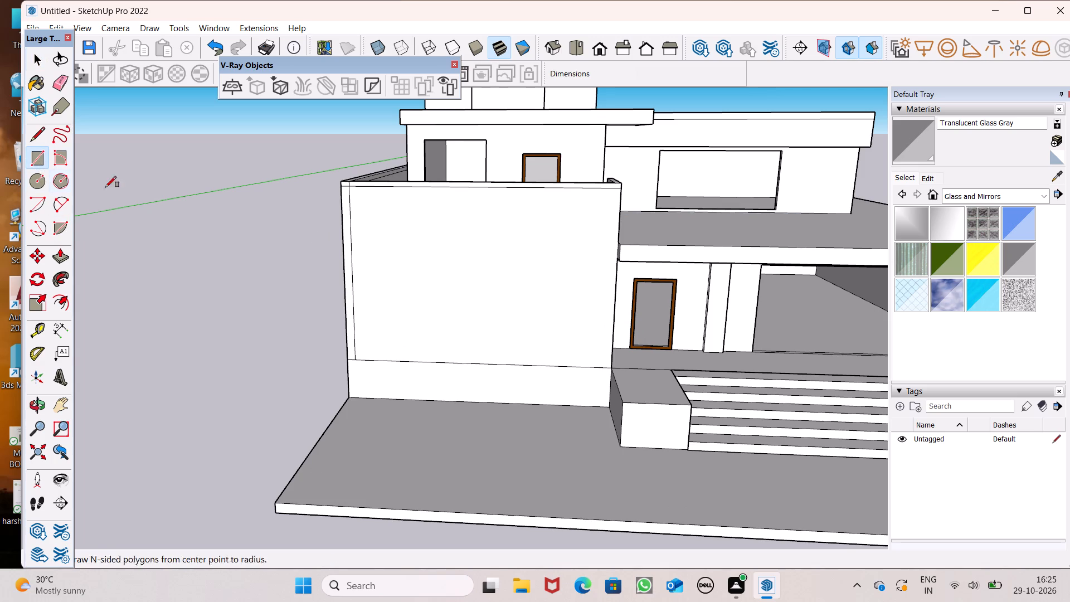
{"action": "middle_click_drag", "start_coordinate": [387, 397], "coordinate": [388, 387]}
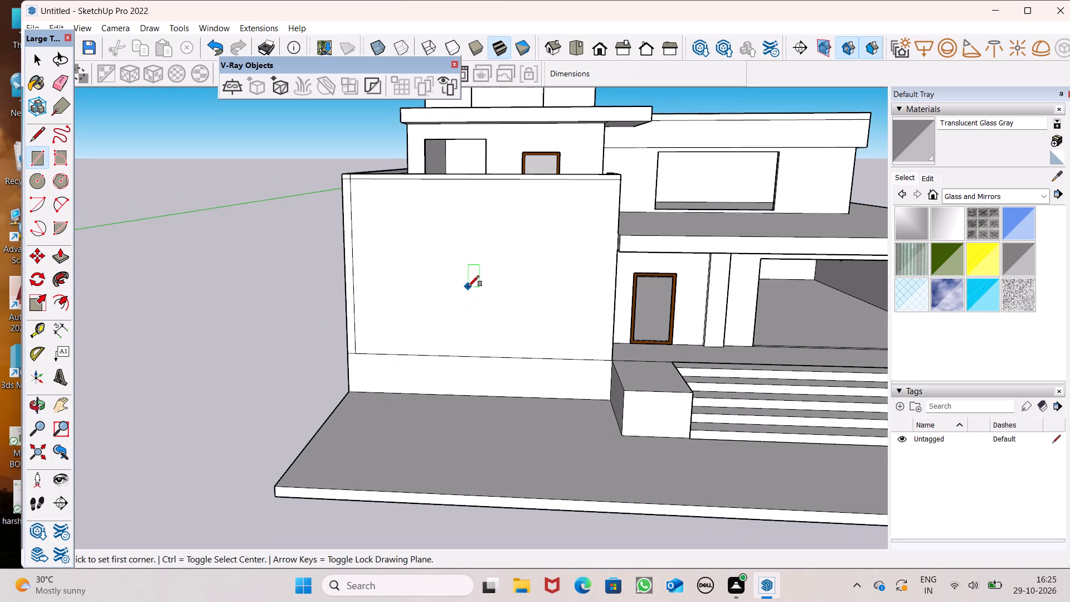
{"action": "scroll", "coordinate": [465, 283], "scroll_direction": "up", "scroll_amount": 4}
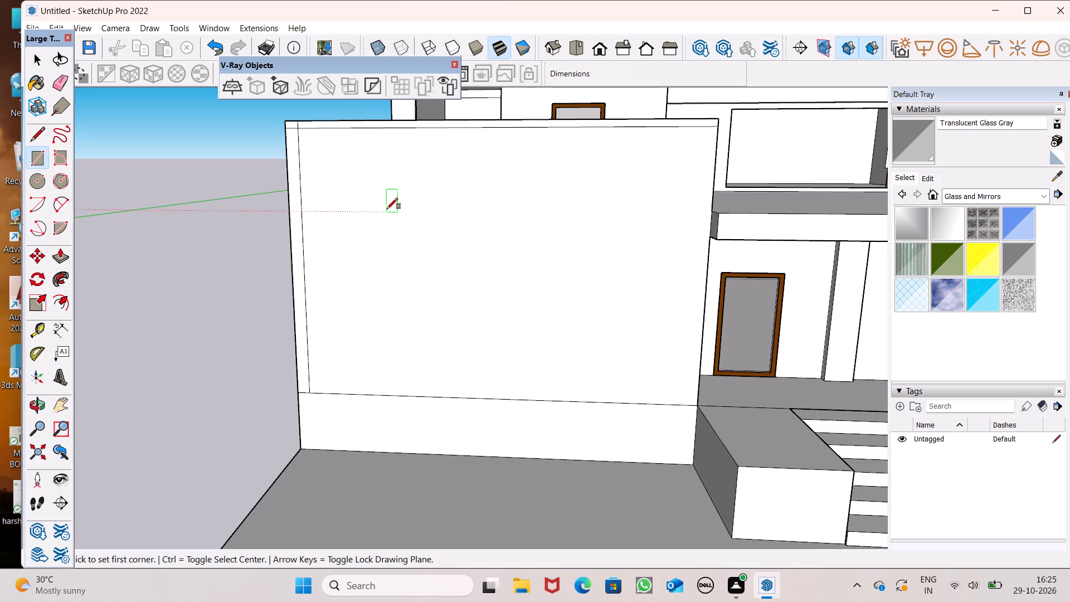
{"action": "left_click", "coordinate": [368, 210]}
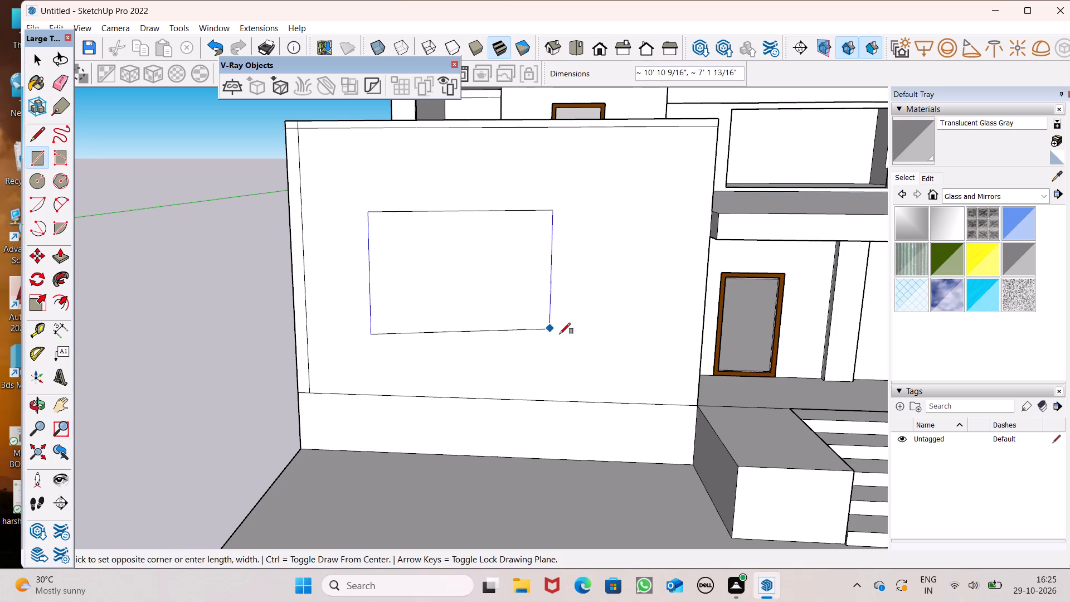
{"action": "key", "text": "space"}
Draw a wide horizontal rectangle for a window on the blank front wall beside the entrance steps.
{"action": "scroll", "coordinate": [401, 308], "scroll_direction": "down", "scroll_amount": 4}
{"action": "middle_click_drag", "start_coordinate": [509, 367], "coordinate": [509, 358]}
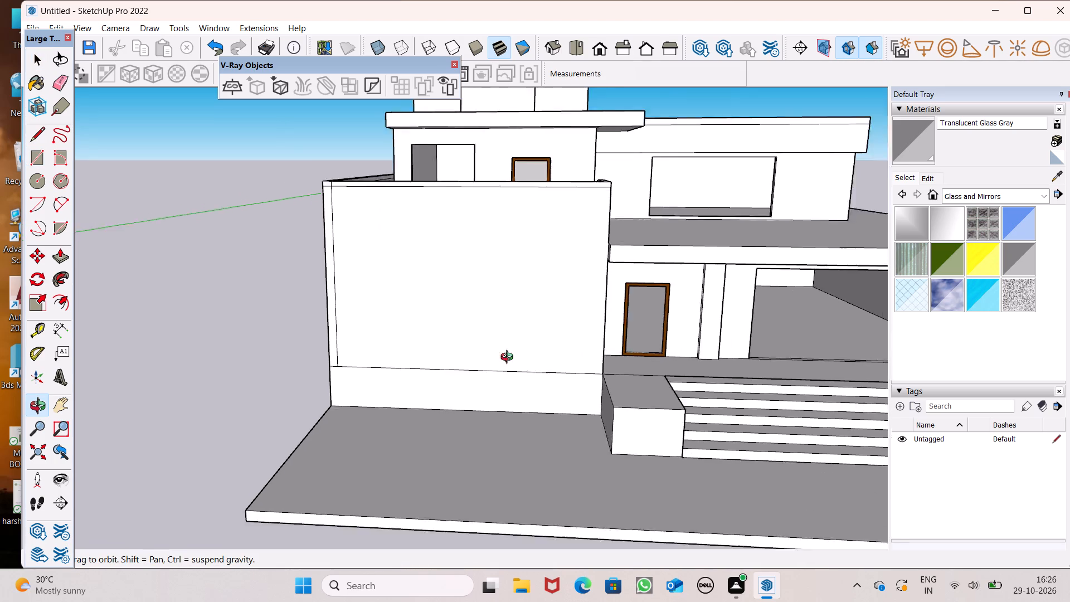
{"action": "middle_click_drag", "start_coordinate": [509, 358], "coordinate": [470, 315]}
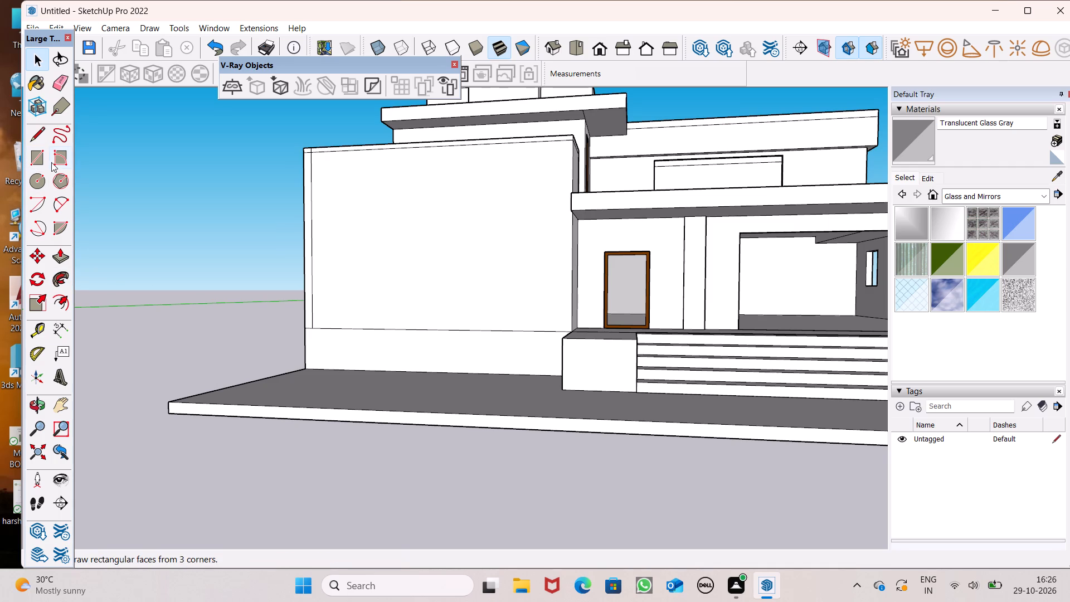
{"action": "left_click", "coordinate": [36, 161]}
{"action": "middle_click_drag", "start_coordinate": [354, 298], "coordinate": [385, 301]}
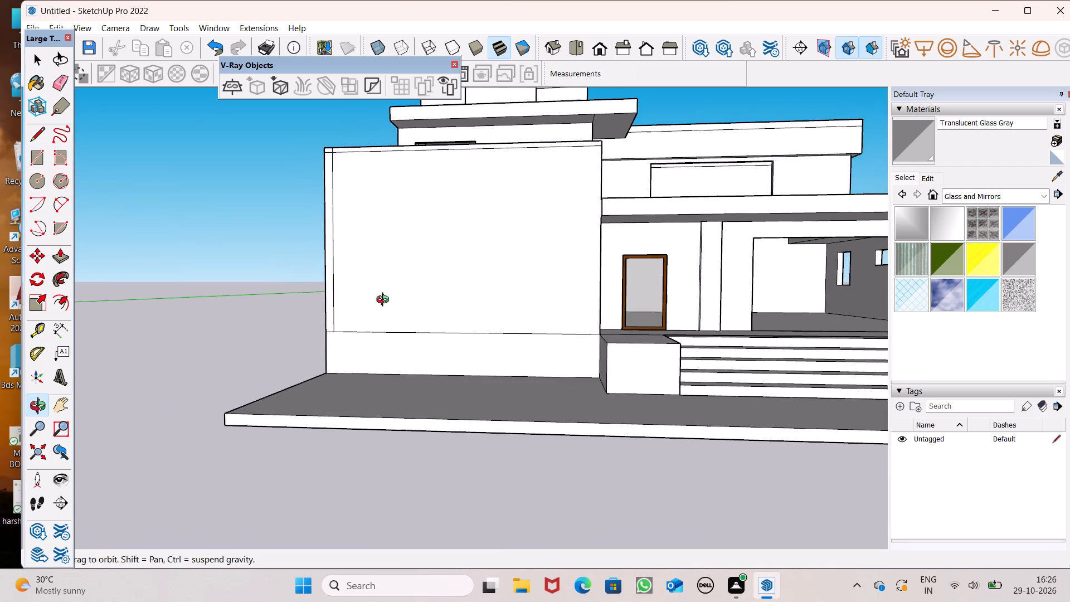
{"action": "middle_click_drag", "start_coordinate": [385, 301], "coordinate": [416, 295]}
{"action": "scroll", "coordinate": [500, 289], "scroll_direction": "up", "scroll_amount": 5}
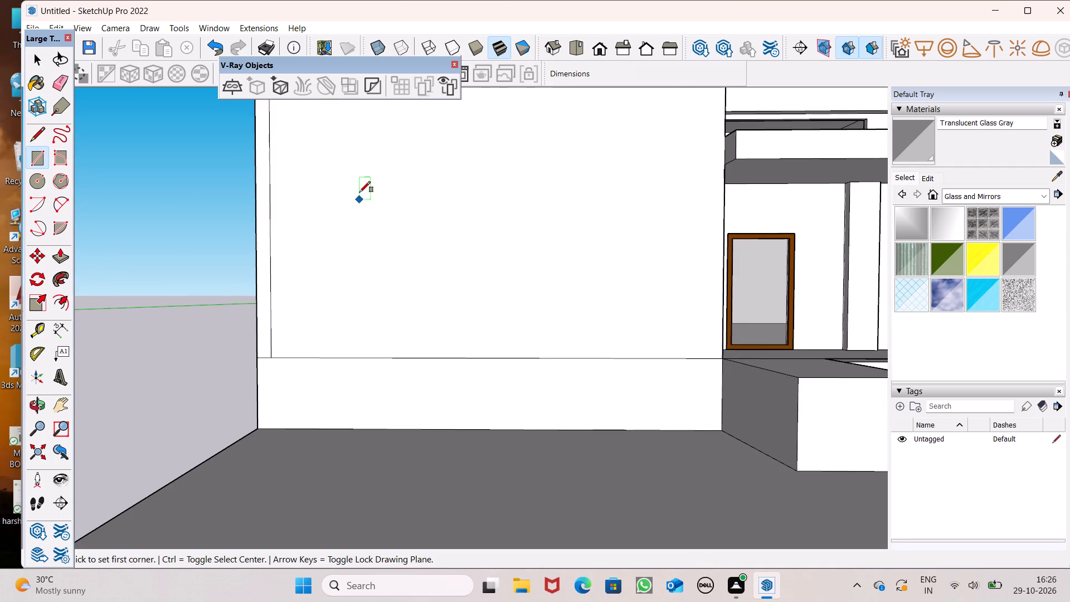
{"action": "scroll", "coordinate": [356, 171], "scroll_direction": "down", "scroll_amount": 2}
{"action": "middle_click_drag", "start_coordinate": [374, 203], "coordinate": [325, 237]}
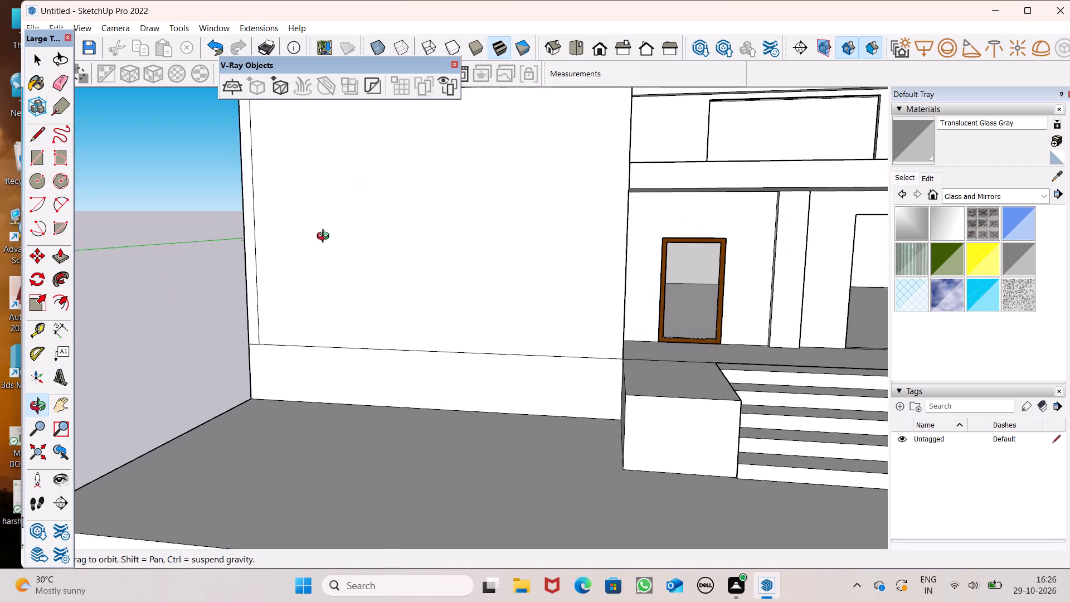
{"action": "middle_click_drag", "start_coordinate": [325, 237], "coordinate": [328, 237]}
{"action": "left_click", "coordinate": [327, 201]}
{"action": "middle_click_drag", "start_coordinate": [425, 281], "coordinate": [479, 302]}
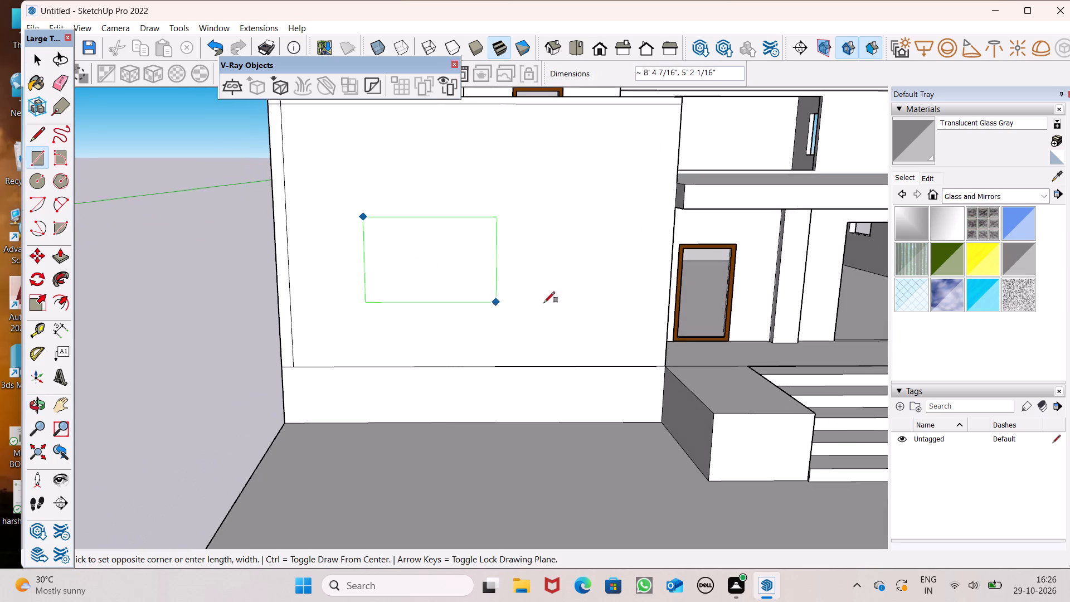
{"action": "middle_click_drag", "start_coordinate": [614, 329], "coordinate": [610, 322]}
{"action": "left_click", "coordinate": [622, 328]}
{"action": "scroll", "coordinate": [426, 288], "scroll_direction": "down", "scroll_amount": 3}
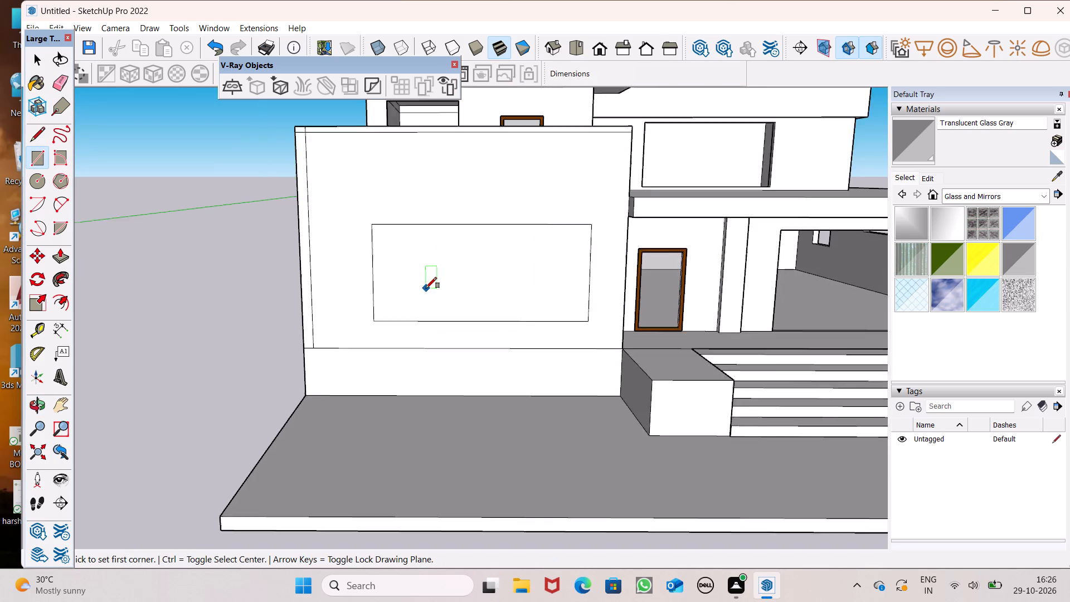
{"action": "scroll", "coordinate": [426, 288], "scroll_direction": "down", "scroll_amount": 2}
{"action": "middle_click_drag", "start_coordinate": [459, 316], "coordinate": [421, 327]}
{"action": "key", "text": "space"}
{"action": "middle_click_drag", "start_coordinate": [299, 341], "coordinate": [327, 358]}
{"action": "scroll", "coordinate": [420, 285], "scroll_direction": "down", "scroll_amount": 5}
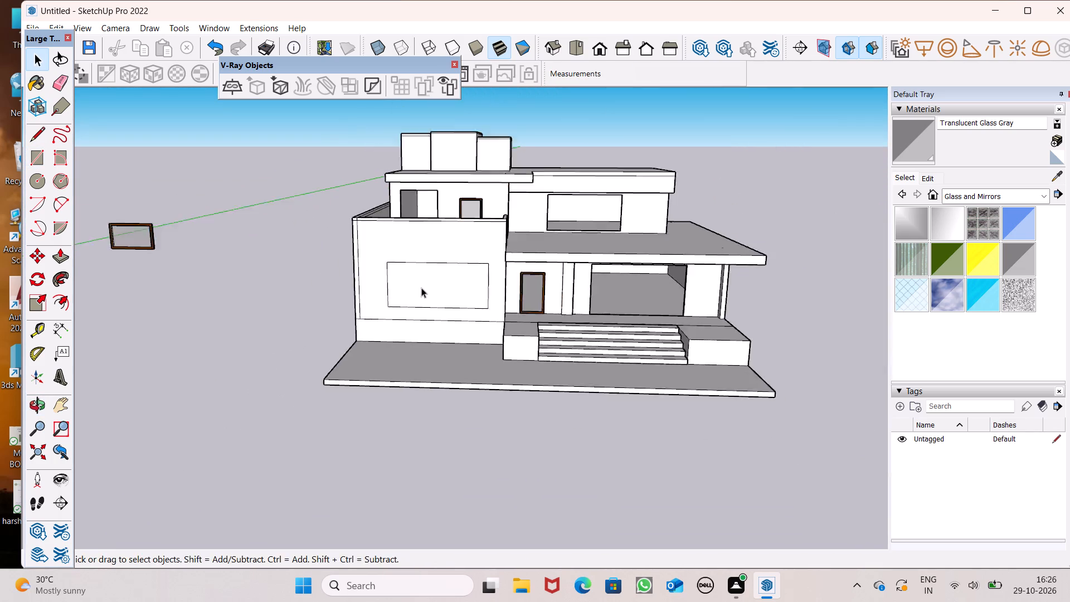
Move the window rectangle sideways along the blank front wall, away from the entrance steps, so that it sits centred on the wall.
{"action": "scroll", "coordinate": [421, 288], "scroll_direction": "down", "scroll_amount": 2}
{"action": "middle_click_drag", "start_coordinate": [439, 302], "coordinate": [474, 279]}
{"action": "scroll", "coordinate": [459, 279], "scroll_direction": "up", "scroll_amount": 8}
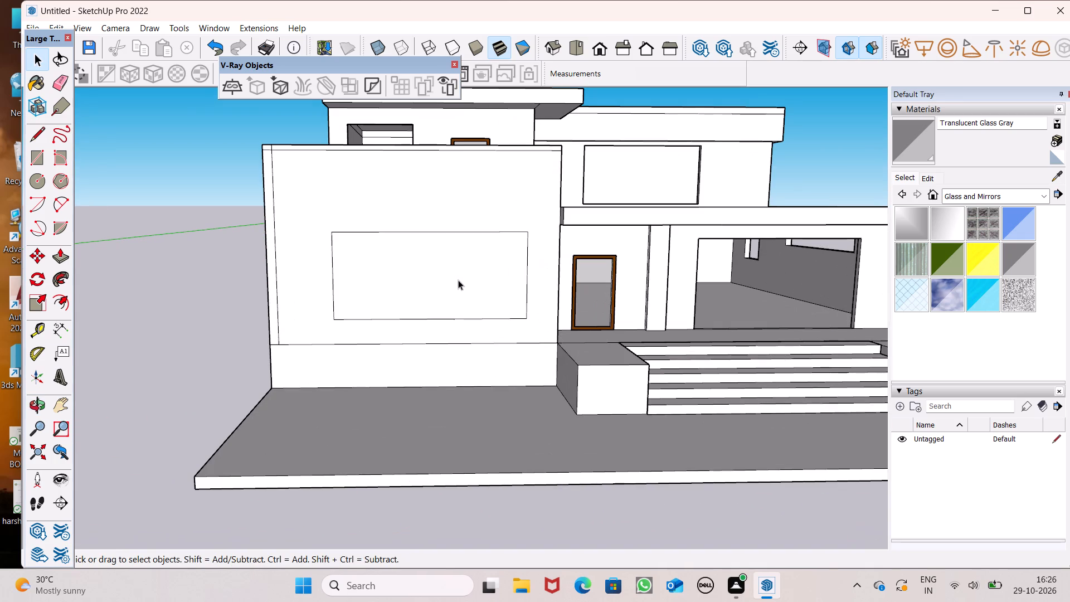
{"action": "double_click", "coordinate": [458, 280]}
{"action": "middle_click", "coordinate": [456, 279]}
{"action": "key", "text": "m"}
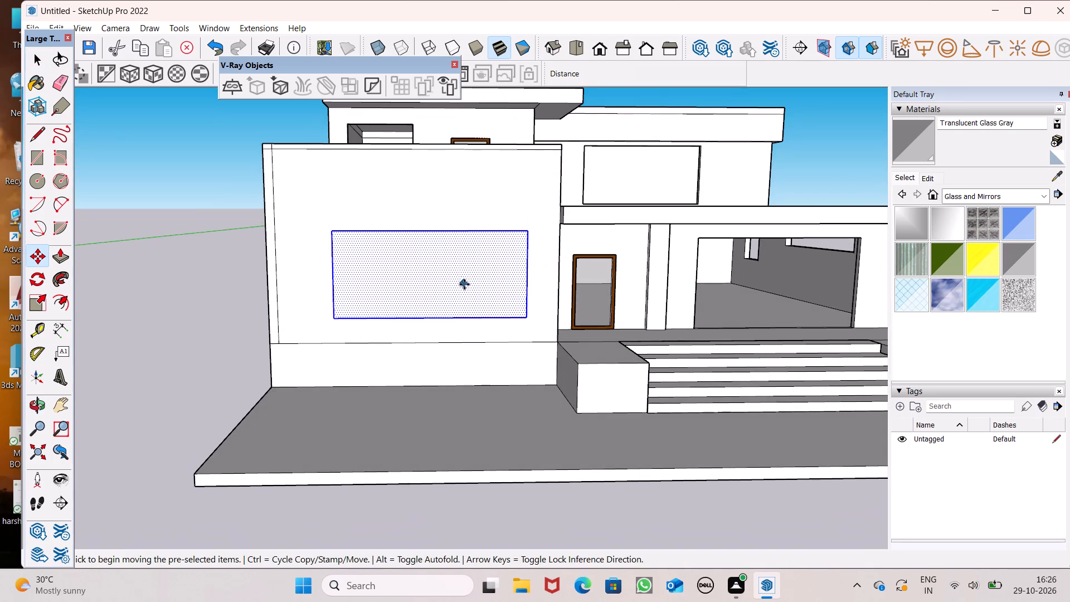
{"action": "key", "text": "Return"}
{"action": "scroll", "coordinate": [464, 285], "scroll_direction": "up", "scroll_amount": 6}
{"action": "left_click_drag", "start_coordinate": [448, 280], "coordinate": [429, 285]}
{"action": "scroll", "coordinate": [434, 279], "scroll_direction": "down", "scroll_amount": 3}
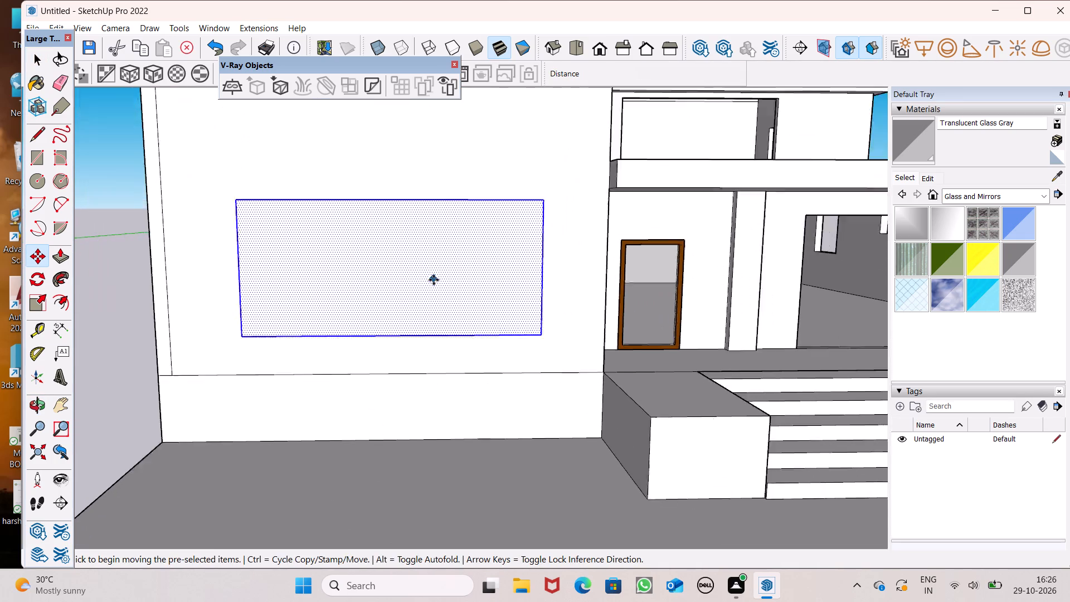
{"action": "scroll", "coordinate": [434, 280], "scroll_direction": "down", "scroll_amount": 4}
{"action": "key", "text": "space"}
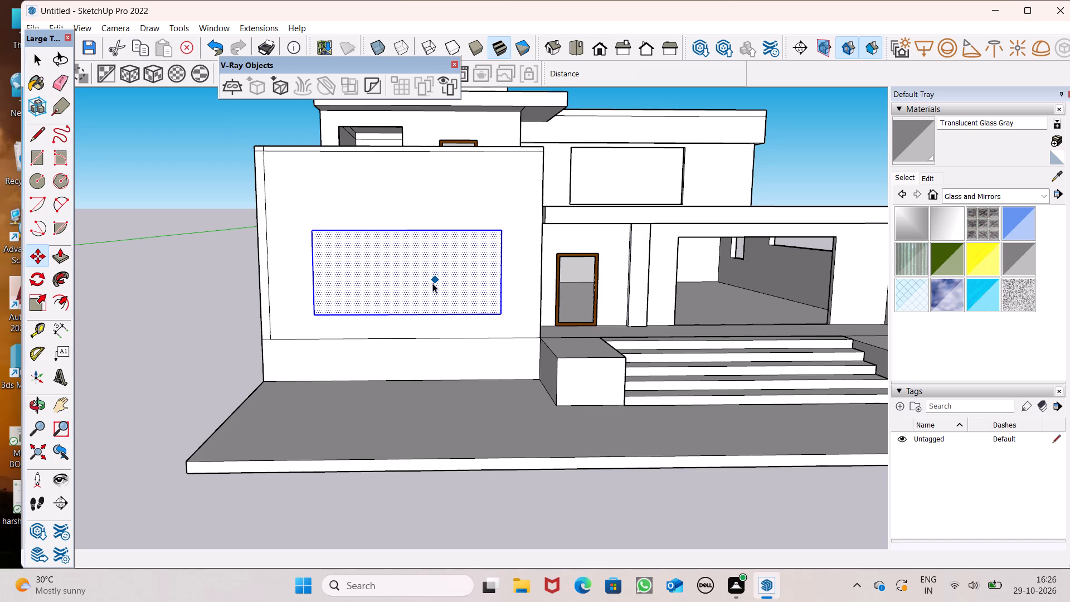
{"action": "key", "text": "m"}
{"action": "key", "text": "Return"}
{"action": "left_click_drag", "start_coordinate": [435, 284], "coordinate": [426, 287]}
{"action": "key", "text": "space"}
{"action": "left_click", "coordinate": [192, 242]}
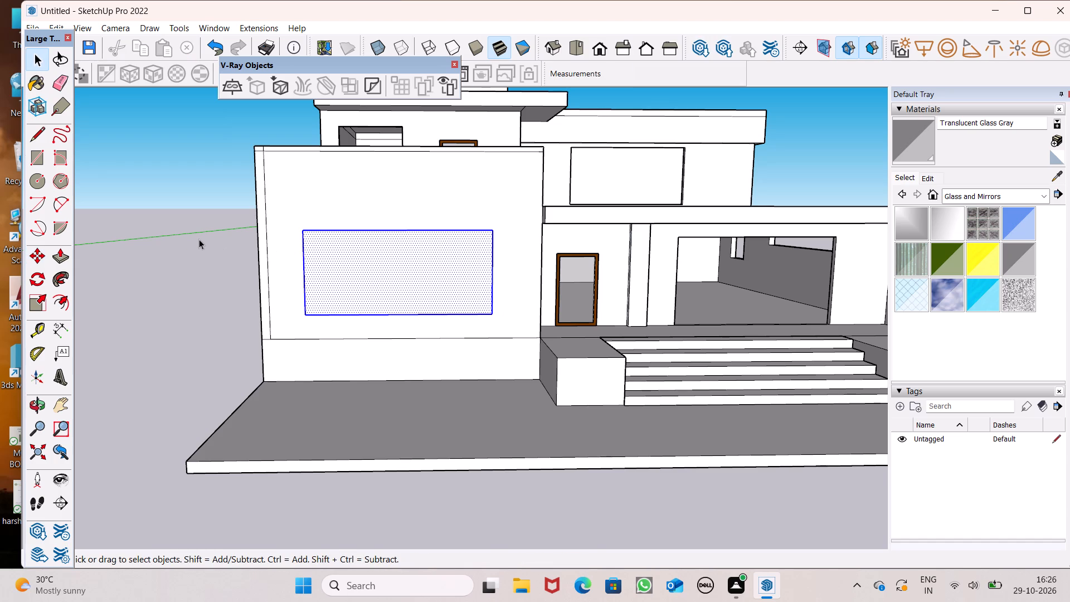
Push the window rectangle 6" through the front wall with Push/Pull to cut the window opening.
{"action": "left_click", "coordinate": [62, 262]}
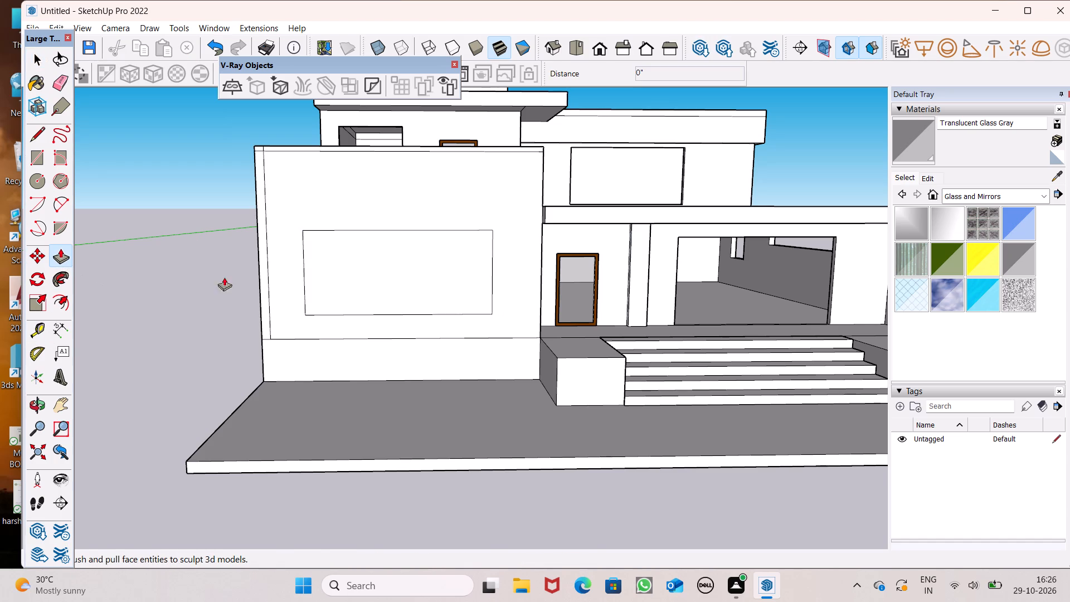
{"action": "scroll", "coordinate": [318, 280], "scroll_direction": "up", "scroll_amount": 4}
{"action": "left_click_drag", "start_coordinate": [332, 318], "coordinate": [377, 304]}
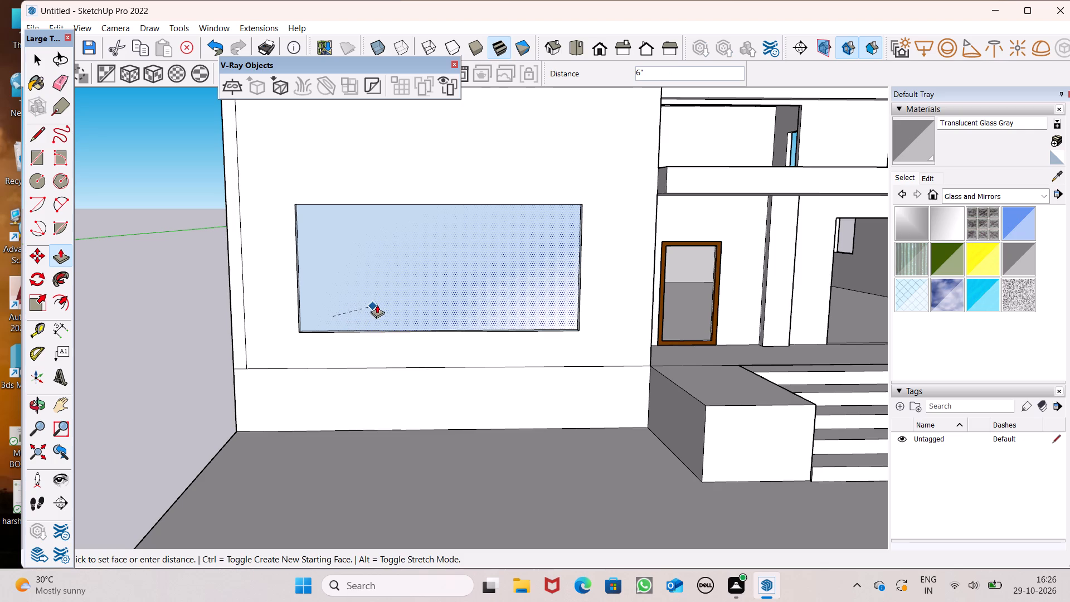
{"action": "left_click_drag", "start_coordinate": [377, 304], "coordinate": [396, 301]}
{"action": "scroll", "coordinate": [388, 293], "scroll_direction": "down", "scroll_amount": 4}
{"action": "middle_click_drag", "start_coordinate": [411, 307], "coordinate": [374, 229]}
{"action": "scroll", "coordinate": [408, 302], "scroll_direction": "up", "scroll_amount": 1}
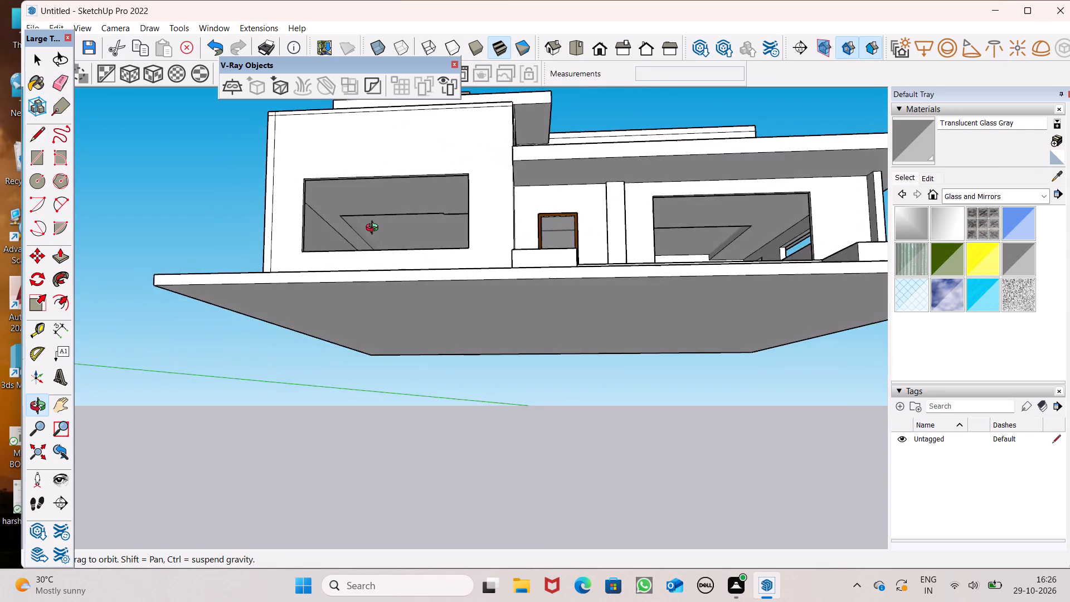
{"action": "middle_click_drag", "start_coordinate": [374, 229], "coordinate": [390, 280]}
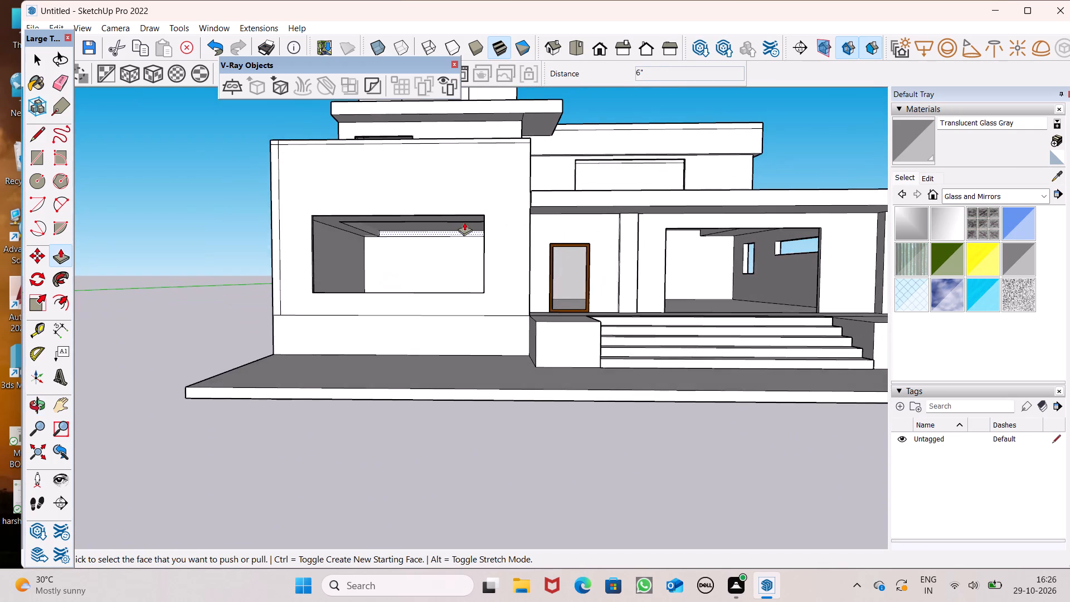
Move the free-standing brown window frame by its lower corner into the lower corner of the new front-wall opening nearest the entrance steps.
{"action": "scroll", "coordinate": [465, 218], "scroll_direction": "down", "scroll_amount": 5}
{"action": "middle_click_drag", "start_coordinate": [472, 245], "coordinate": [464, 286]}
{"action": "key", "text": "space"}
{"action": "left_click", "coordinate": [128, 208]}
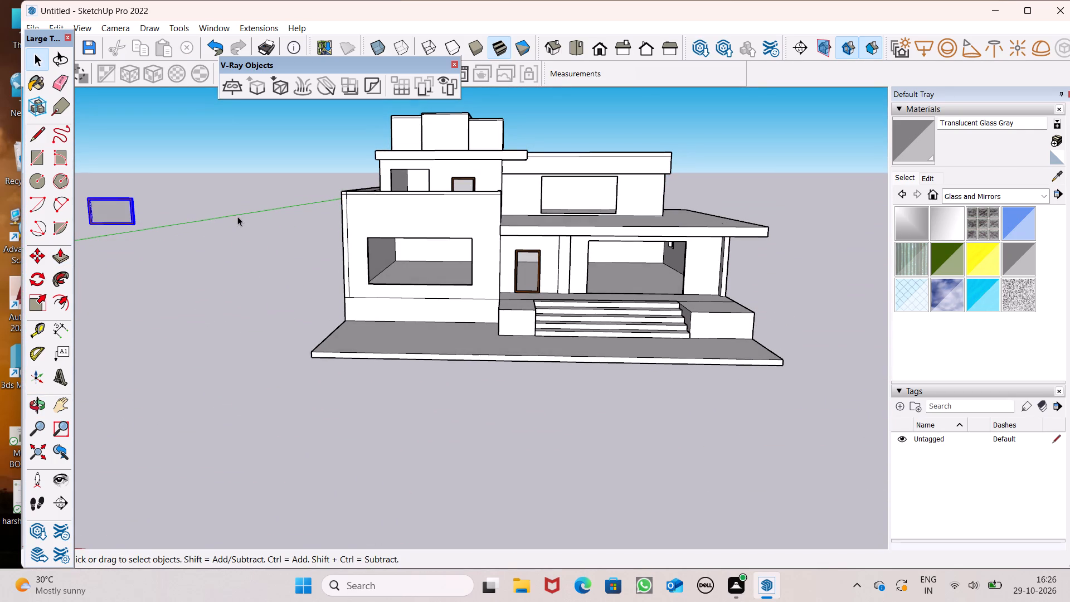
{"action": "key", "text": "m"}
{"action": "key", "text": "Return"}
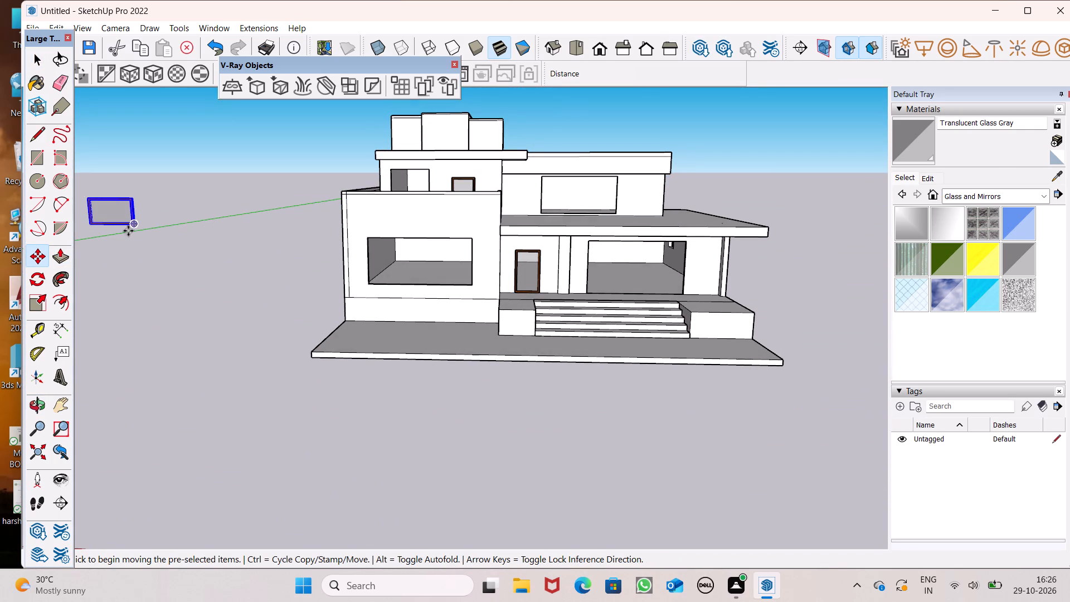
{"action": "left_click_drag", "start_coordinate": [134, 225], "coordinate": [468, 284]}
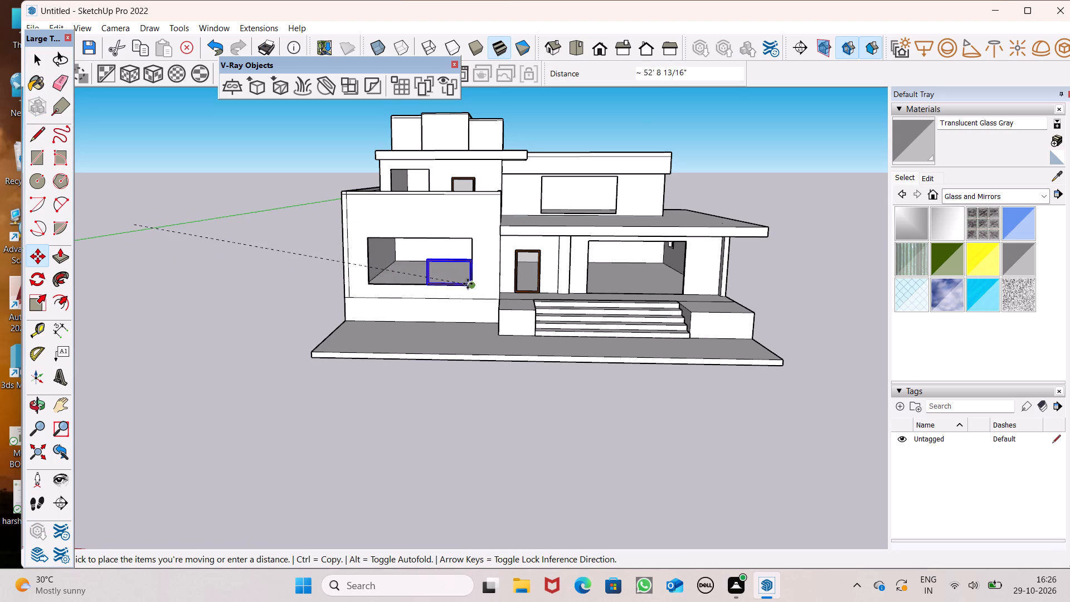
{"action": "left_click_drag", "start_coordinate": [468, 284], "coordinate": [469, 284]}
Scale the brown window frame lengthwise by about 2.32 so that it spans the full width of the front-wall opening.
{"action": "middle_click_drag", "start_coordinate": [427, 272], "coordinate": [524, 308]}
{"action": "scroll", "coordinate": [423, 319], "scroll_direction": "up", "scroll_amount": 8}
{"action": "scroll", "coordinate": [435, 309], "scroll_direction": "down", "scroll_amount": 2}
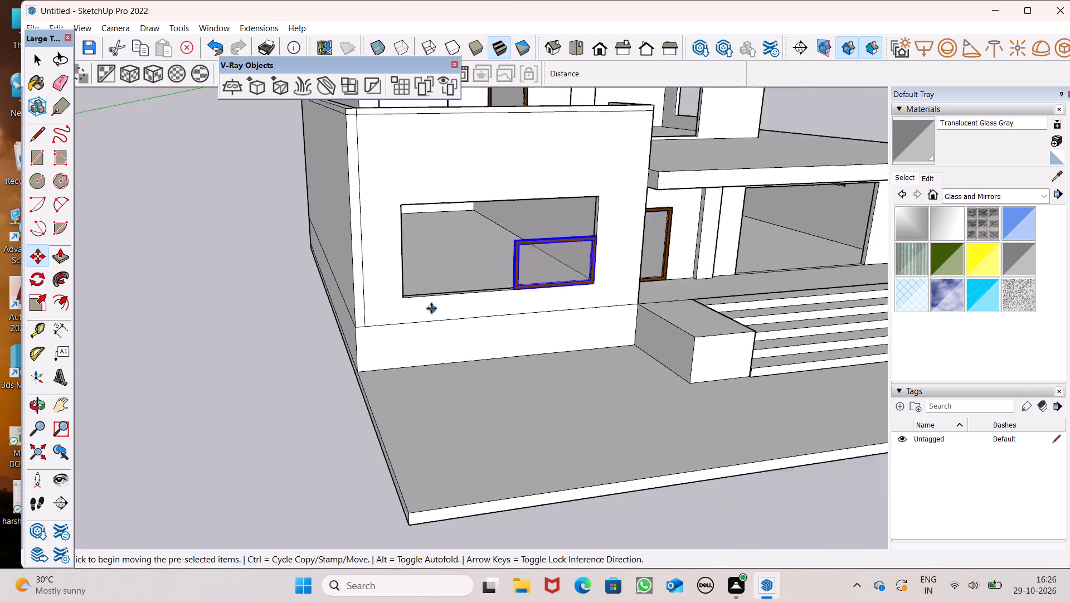
{"action": "scroll", "coordinate": [431, 308], "scroll_direction": "down", "scroll_amount": 2}
{"action": "middle_click_drag", "start_coordinate": [428, 305], "coordinate": [487, 376]}
{"action": "scroll", "coordinate": [493, 331], "scroll_direction": "up", "scroll_amount": 8}
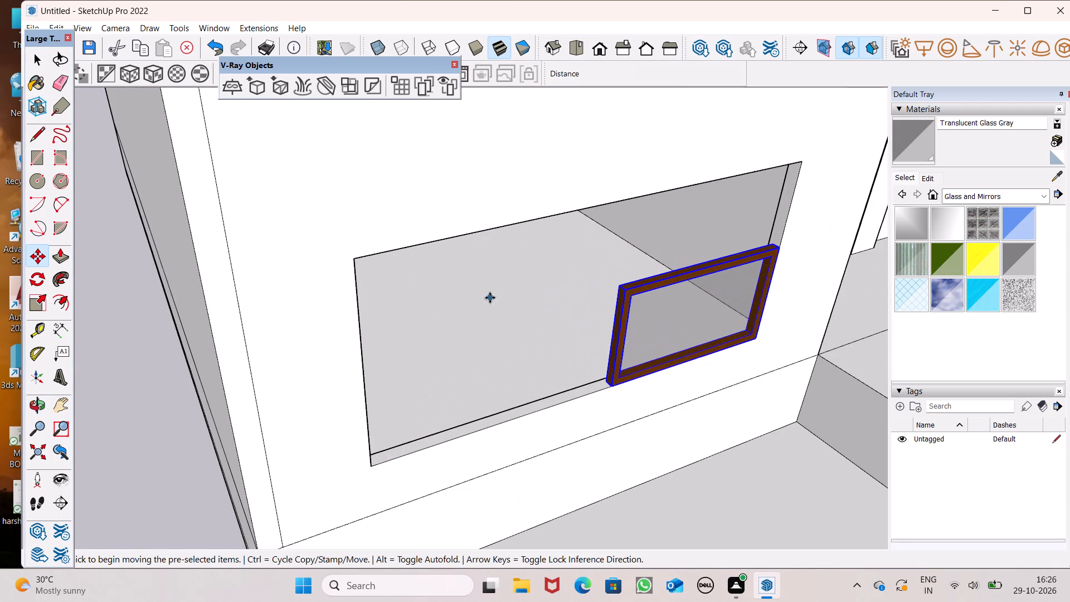
{"action": "left_click", "coordinate": [35, 303]}
{"action": "scroll", "coordinate": [606, 357], "scroll_direction": "down", "scroll_amount": 2}
{"action": "scroll", "coordinate": [613, 377], "scroll_direction": "up", "scroll_amount": 4}
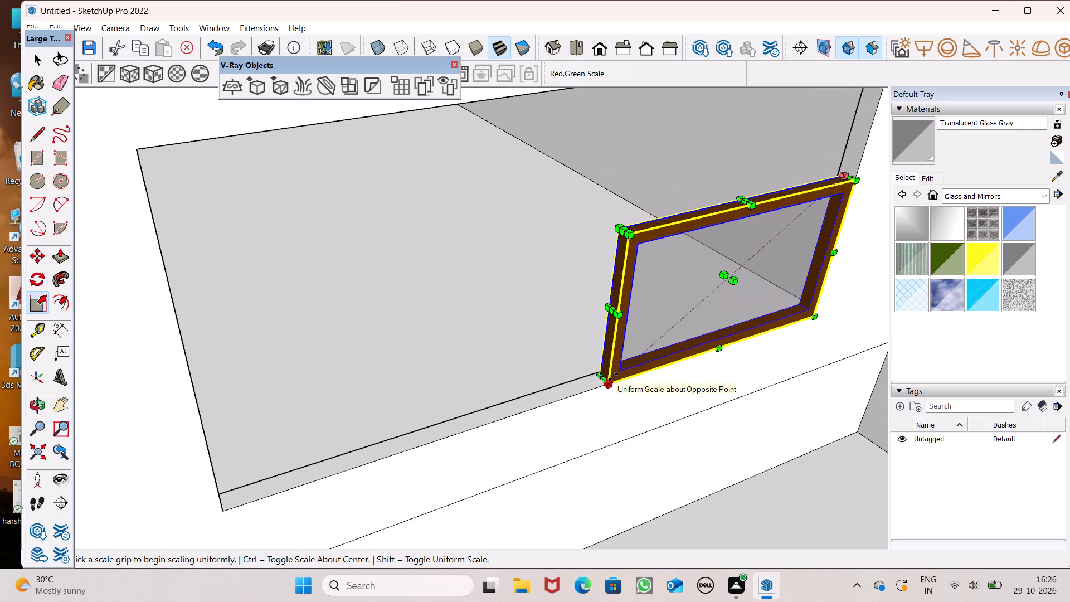
{"action": "scroll", "coordinate": [613, 377], "scroll_direction": "up", "scroll_amount": 3}
{"action": "left_click_drag", "start_coordinate": [611, 304], "coordinate": [441, 361]}
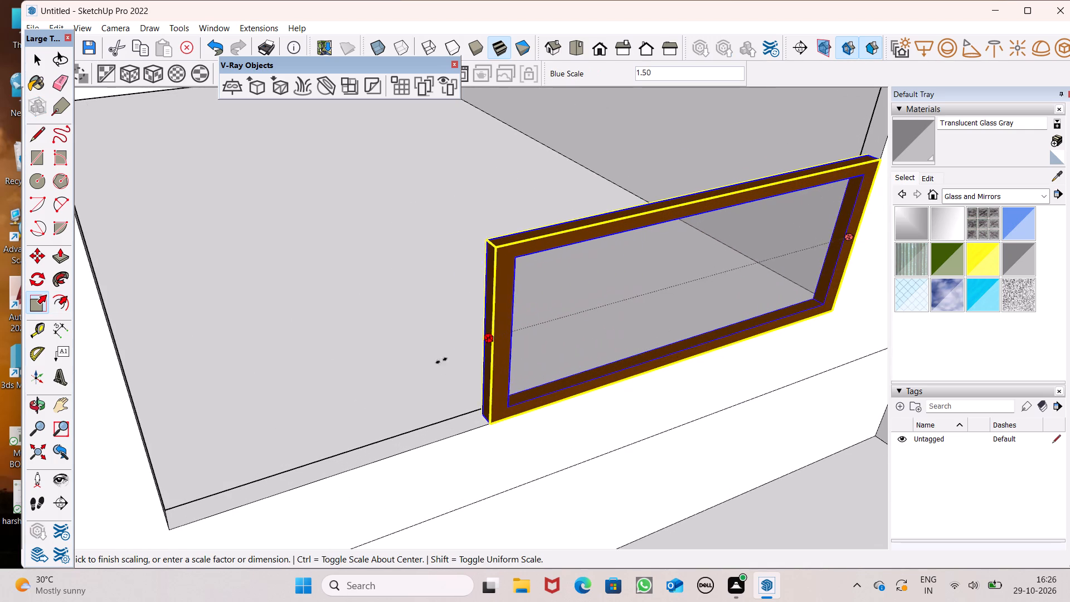
{"action": "left_click_drag", "start_coordinate": [441, 361], "coordinate": [135, 413]}
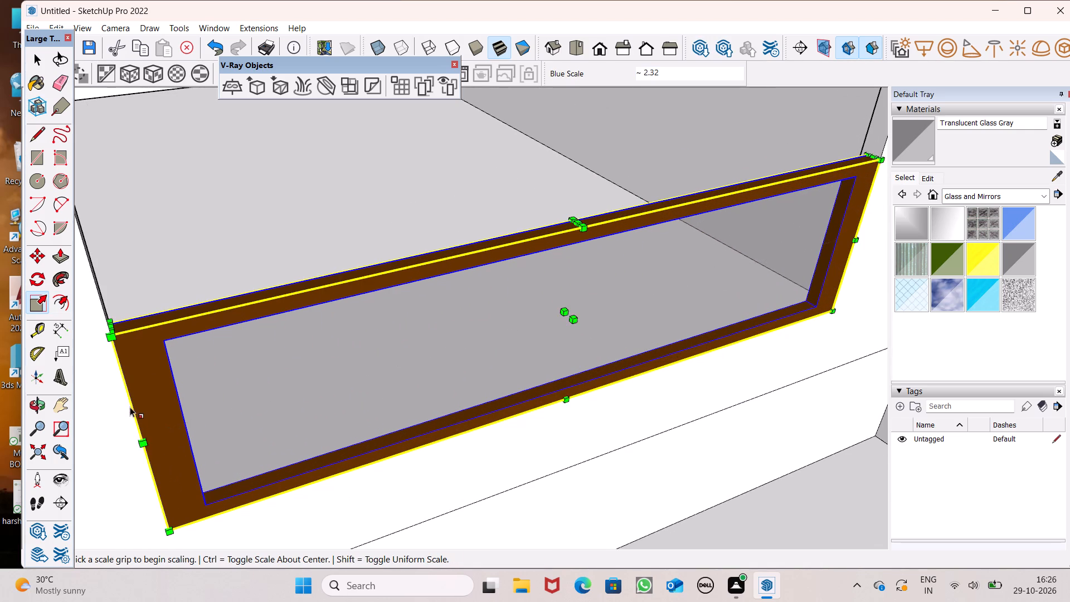
{"action": "scroll", "coordinate": [147, 386], "scroll_direction": "down", "scroll_amount": 7}
{"action": "scroll", "coordinate": [314, 414], "scroll_direction": "down", "scroll_amount": 3}
{"action": "key", "text": "space"}
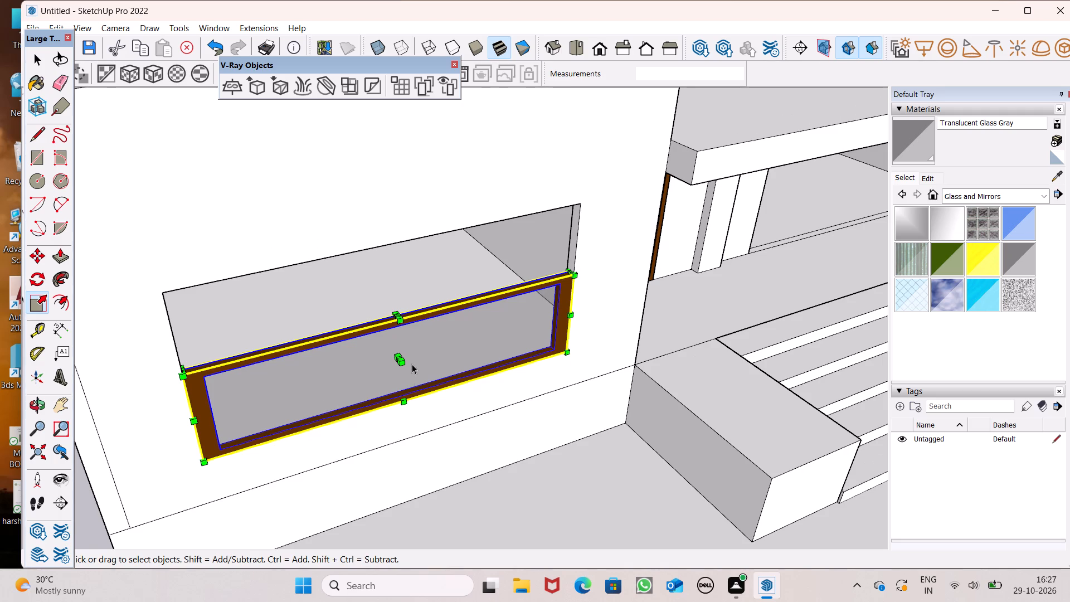
Scale the brown window frame upwards so that its top meets the upper edge of the front-wall opening.
{"action": "left_click", "coordinate": [39, 310]}
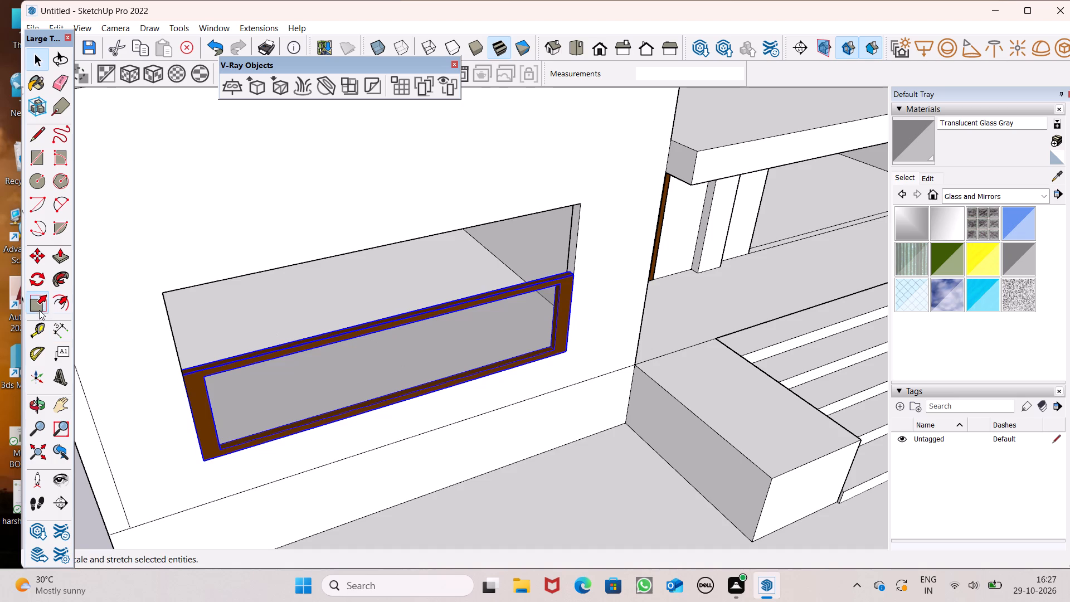
{"action": "middle_click_drag", "start_coordinate": [333, 312], "coordinate": [374, 353]}
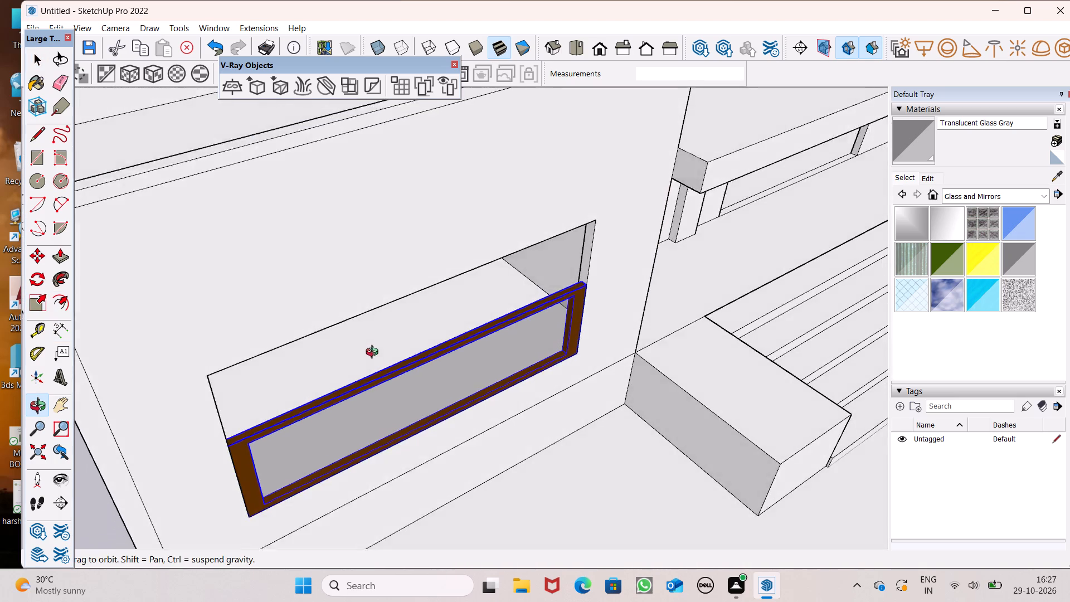
{"action": "middle_click_drag", "start_coordinate": [374, 353], "coordinate": [387, 360]}
{"action": "scroll", "coordinate": [421, 332], "scroll_direction": "up", "scroll_amount": 5}
{"action": "scroll", "coordinate": [425, 336], "scroll_direction": "down", "scroll_amount": 1}
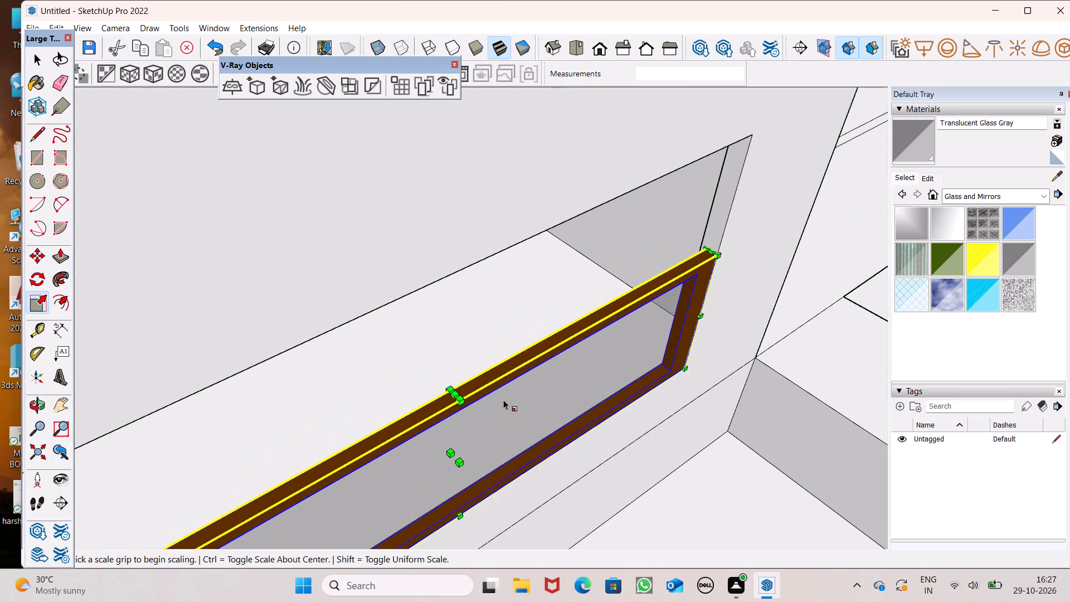
{"action": "left_click_drag", "start_coordinate": [455, 394], "coordinate": [445, 339]}
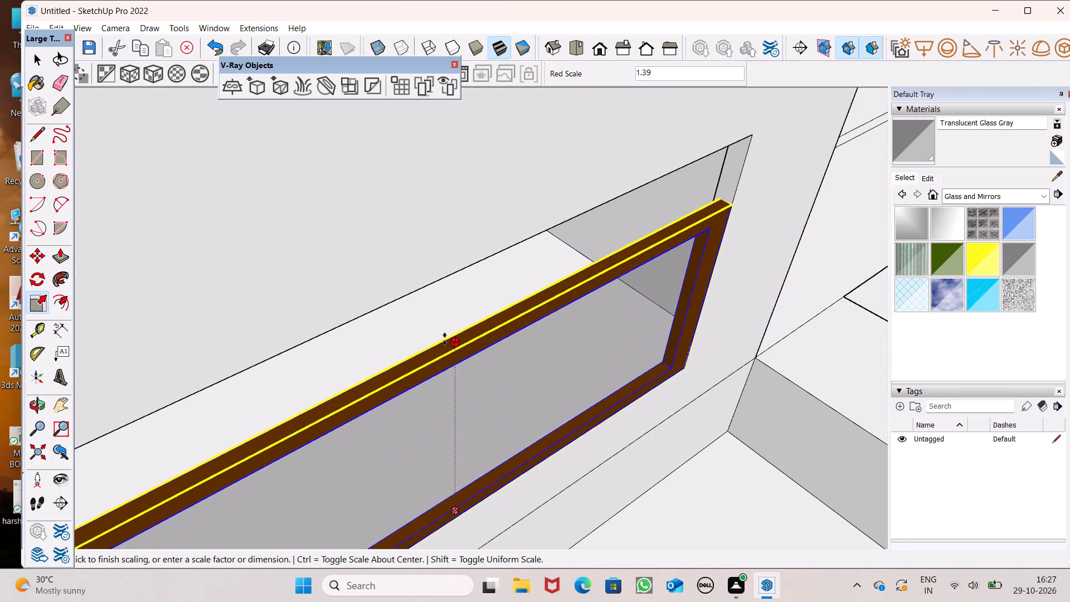
{"action": "left_click_drag", "start_coordinate": [445, 339], "coordinate": [406, 299]}
{"action": "scroll", "coordinate": [373, 307], "scroll_direction": "down", "scroll_amount": 5}
{"action": "middle_click_drag", "start_coordinate": [410, 367], "coordinate": [363, 288]}
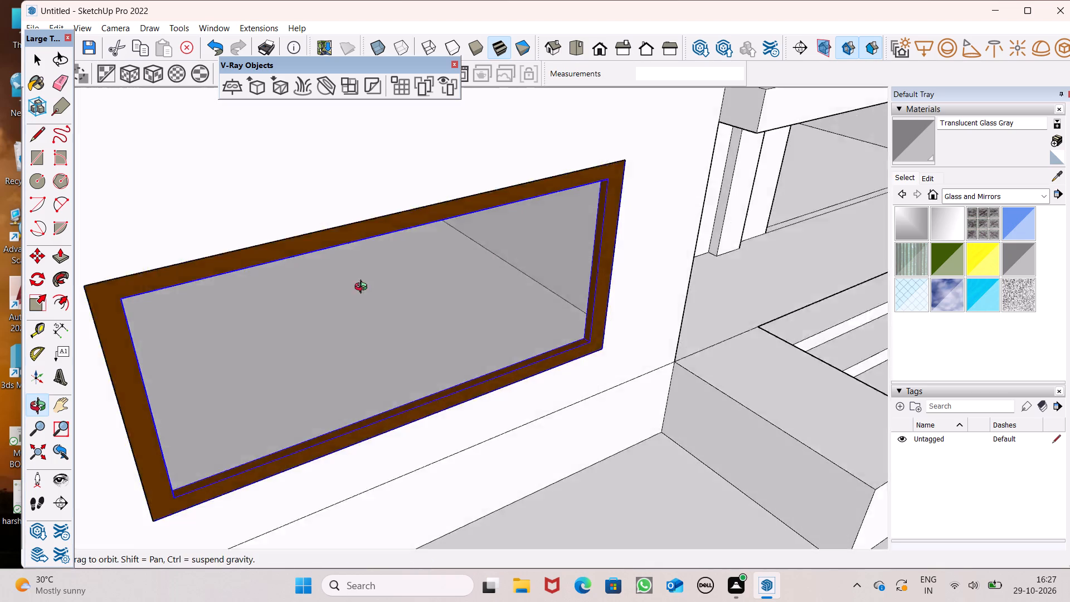
{"action": "middle_click_drag", "start_coordinate": [363, 288], "coordinate": [345, 268]}
{"action": "scroll", "coordinate": [345, 268], "scroll_direction": "up", "scroll_amount": 1}
{"action": "scroll", "coordinate": [399, 279], "scroll_direction": "down", "scroll_amount": 6}
{"action": "middle_click_drag", "start_coordinate": [431, 309], "coordinate": [387, 287]}
{"action": "scroll", "coordinate": [432, 275], "scroll_direction": "down", "scroll_amount": 6}
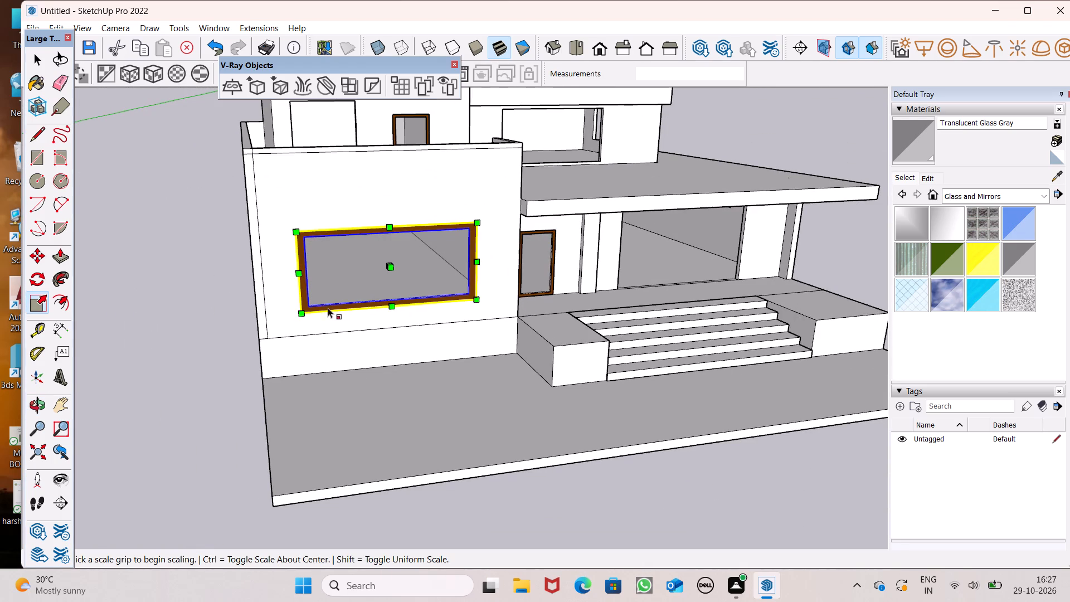
{"action": "key", "text": "space"}
{"action": "left_click", "coordinate": [179, 297]}
Examine the fitted front window, the entrance and the remaining upper-floor openings from the front of the house.
{"action": "middle_click_drag", "start_coordinate": [480, 299], "coordinate": [411, 293]}
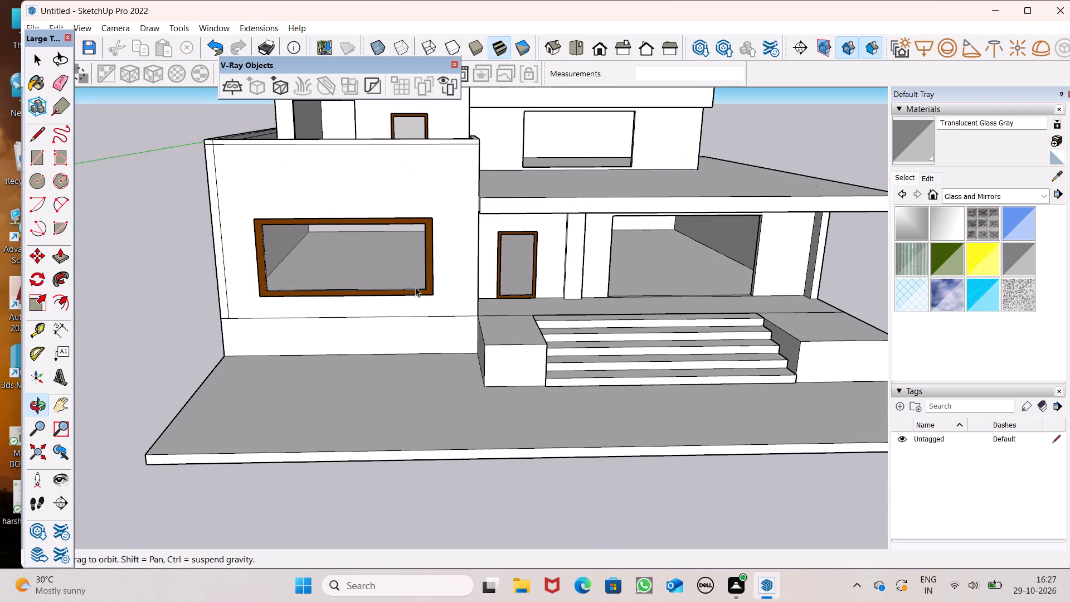
{"action": "scroll", "coordinate": [416, 287], "scroll_direction": "down", "scroll_amount": 2}
{"action": "scroll", "coordinate": [367, 299], "scroll_direction": "up", "scroll_amount": 5}
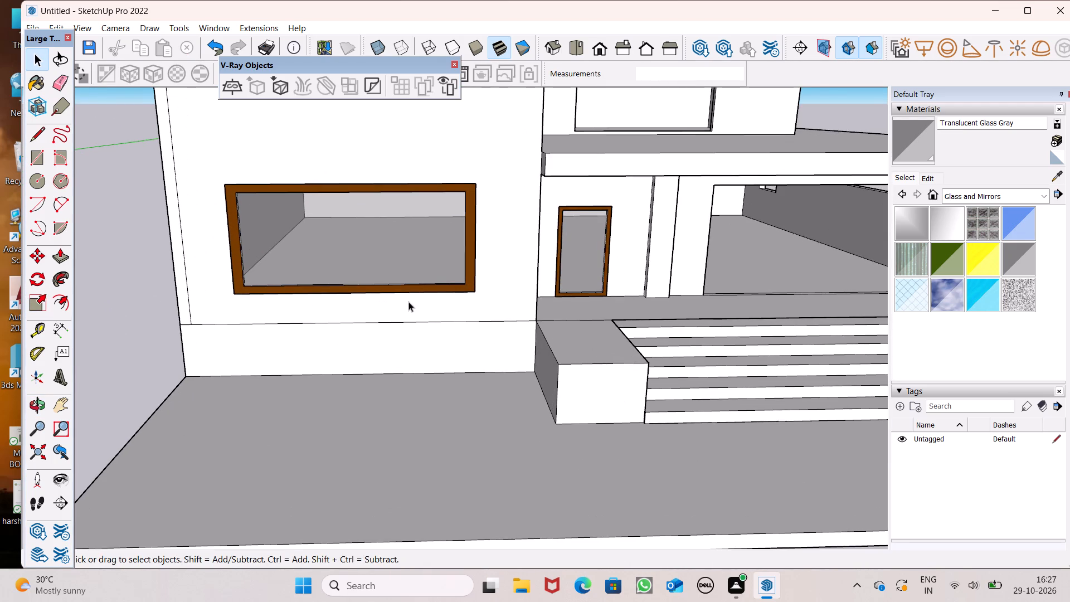
{"action": "scroll", "coordinate": [408, 302], "scroll_direction": "down", "scroll_amount": 2}
{"action": "middle_click_drag", "start_coordinate": [434, 324], "coordinate": [425, 319]}
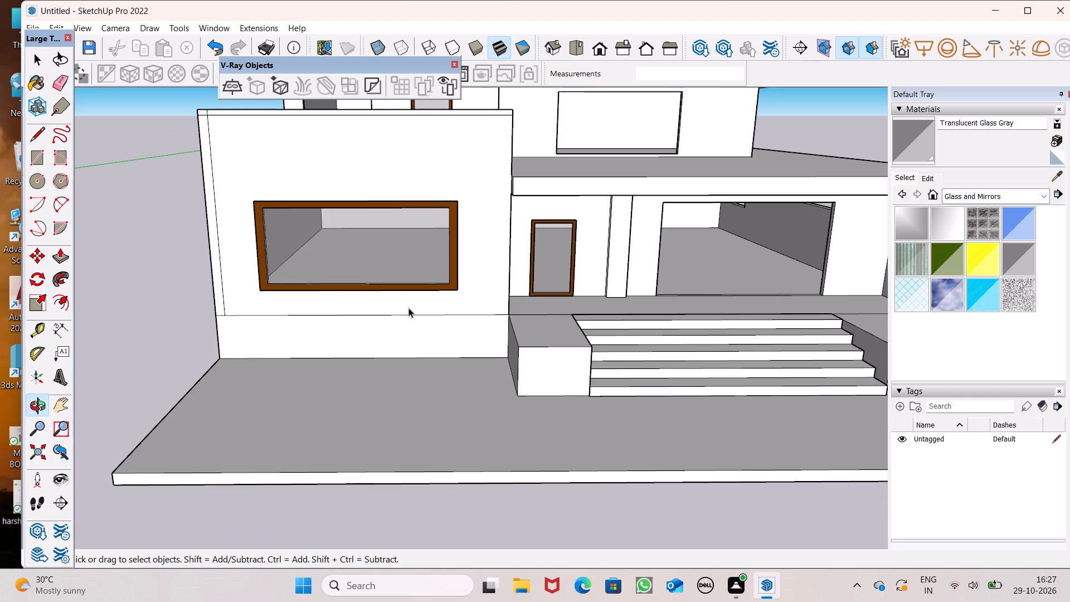
{"action": "scroll", "coordinate": [408, 308], "scroll_direction": "down", "scroll_amount": 2}
{"action": "scroll", "coordinate": [351, 313], "scroll_direction": "down", "scroll_amount": 2}
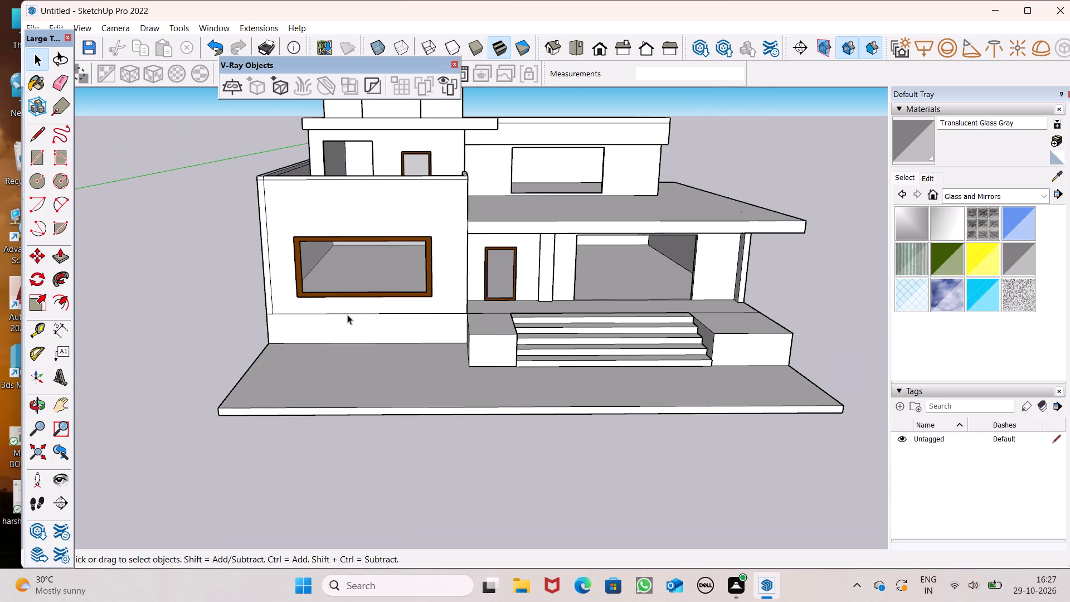
{"action": "scroll", "coordinate": [354, 313], "scroll_direction": "down", "scroll_amount": 2}
{"action": "middle_click_drag", "start_coordinate": [391, 306], "coordinate": [357, 300]}
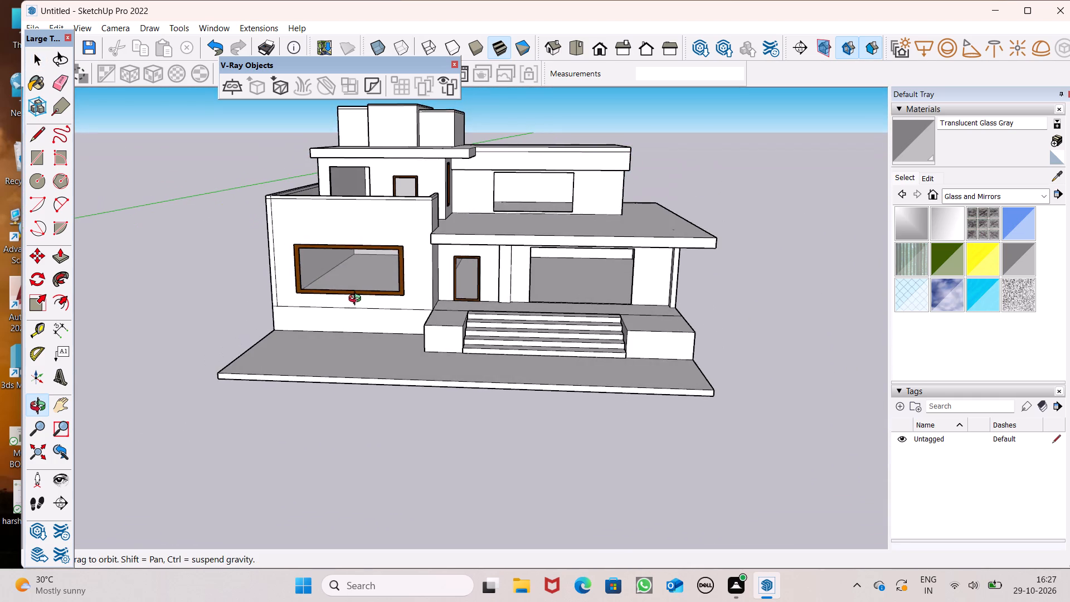
{"action": "middle_click_drag", "start_coordinate": [357, 300], "coordinate": [357, 309]}
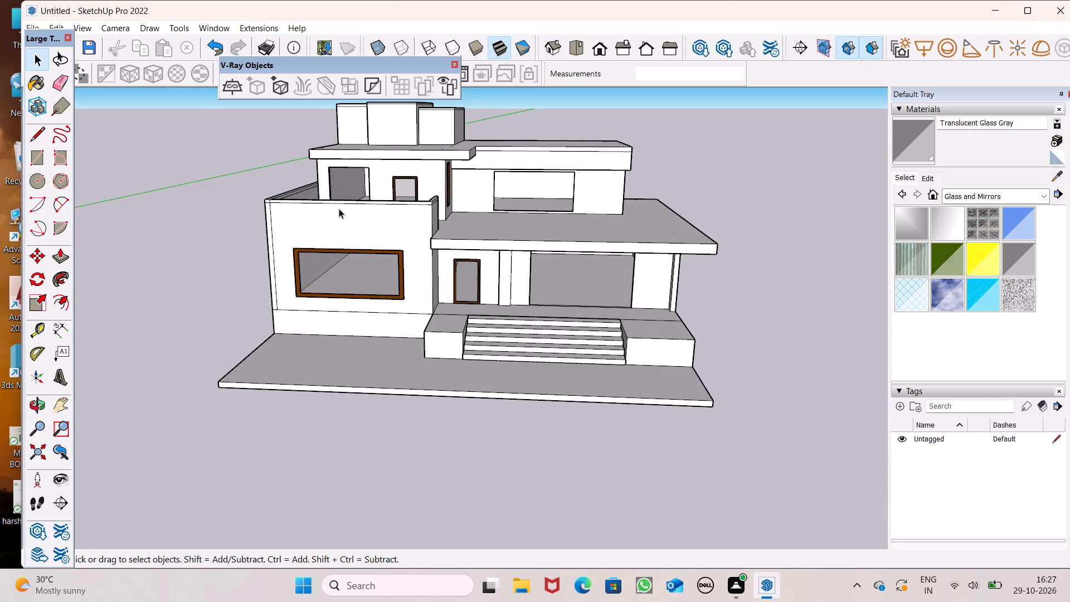
{"action": "scroll", "coordinate": [415, 164], "scroll_direction": "down", "scroll_amount": 1}
{"action": "middle_click_drag", "start_coordinate": [432, 198], "coordinate": [431, 197]}
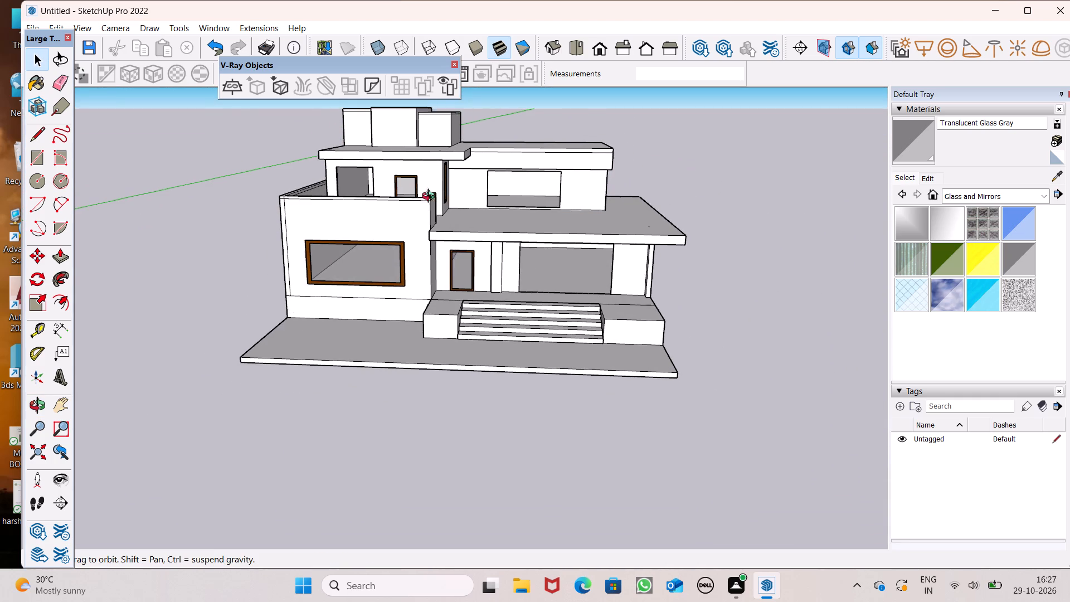
{"action": "middle_click_drag", "start_coordinate": [431, 197], "coordinate": [446, 203]}
{"action": "scroll", "coordinate": [455, 201], "scroll_direction": "up", "scroll_amount": 1}
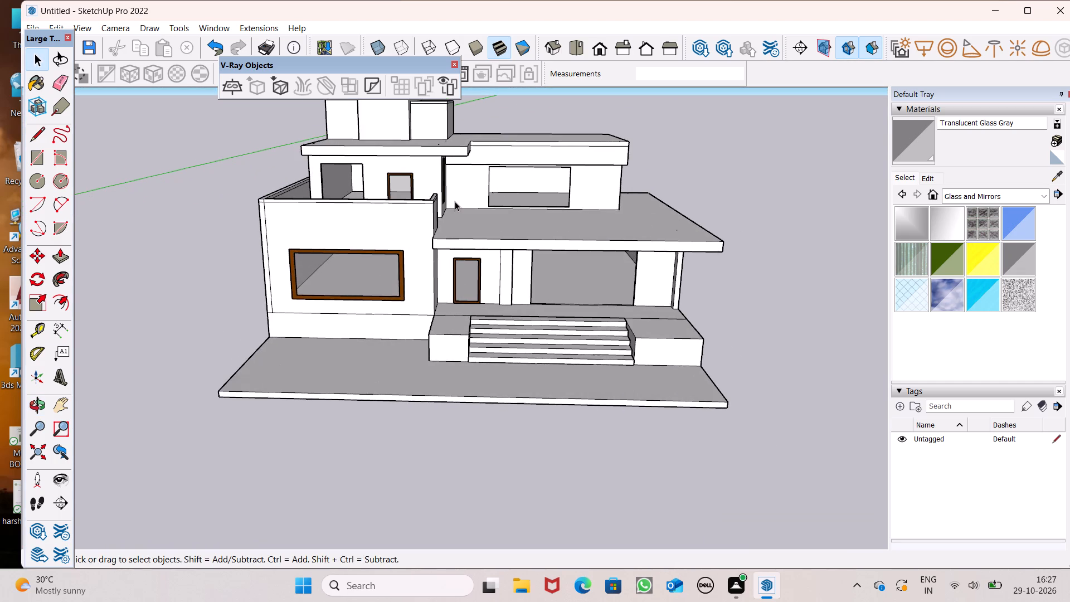
{"action": "scroll", "coordinate": [455, 201], "scroll_direction": "up", "scroll_amount": 1}
{"action": "middle_click_drag", "start_coordinate": [425, 223], "coordinate": [426, 217]}
{"action": "scroll", "coordinate": [426, 217], "scroll_direction": "up", "scroll_amount": 1}
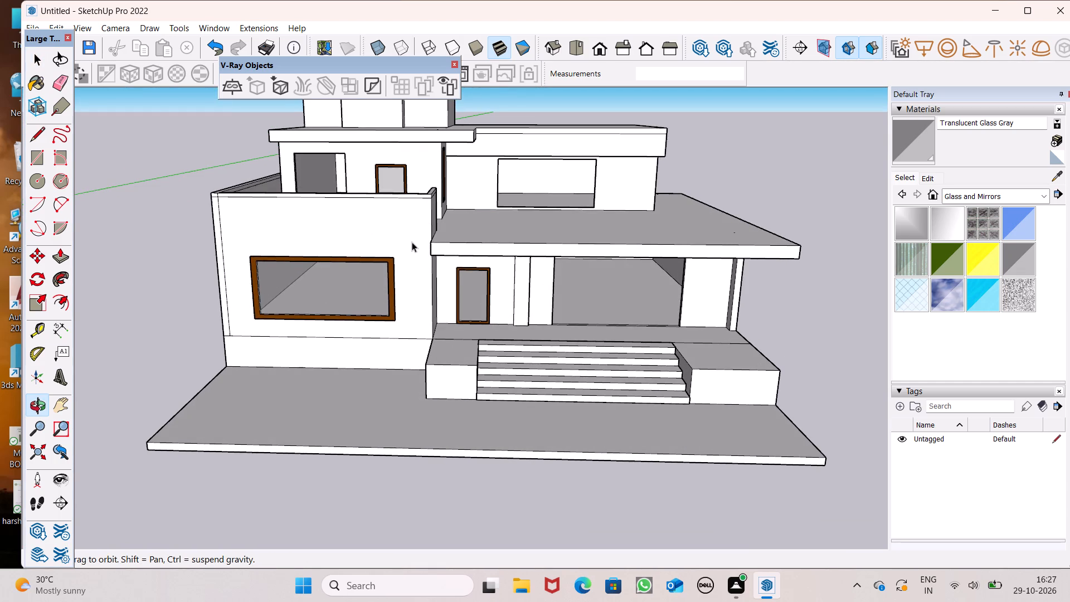
{"action": "scroll", "coordinate": [414, 243], "scroll_direction": "down", "scroll_amount": 3}
{"action": "scroll", "coordinate": [457, 285], "scroll_direction": "up", "scroll_amount": 3}
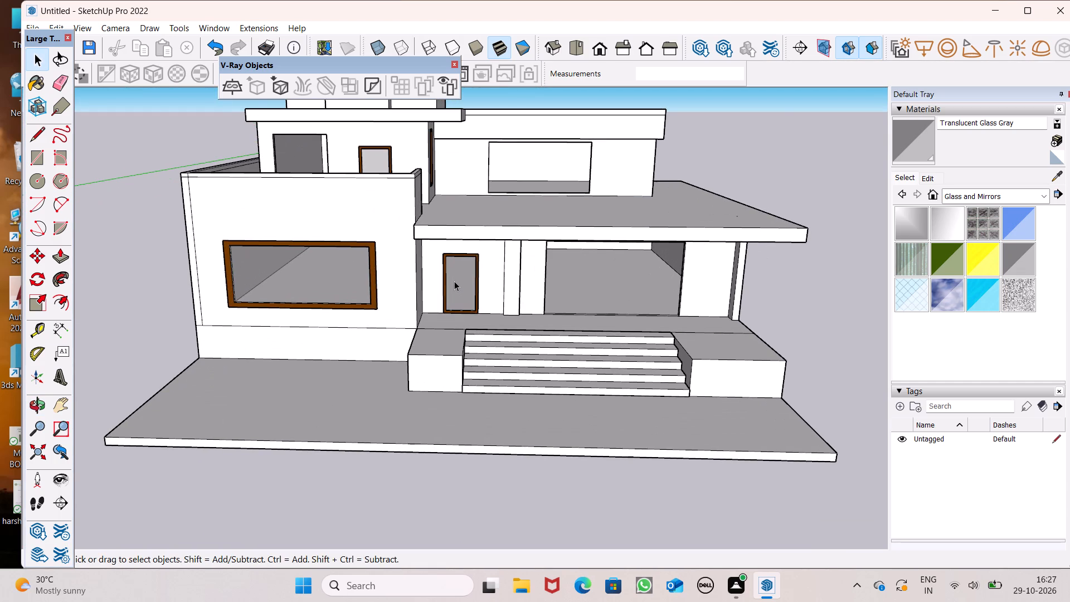
{"action": "scroll", "coordinate": [477, 312], "scroll_direction": "down", "scroll_amount": 1}
{"action": "middle_click_drag", "start_coordinate": [496, 333], "coordinate": [477, 332]}
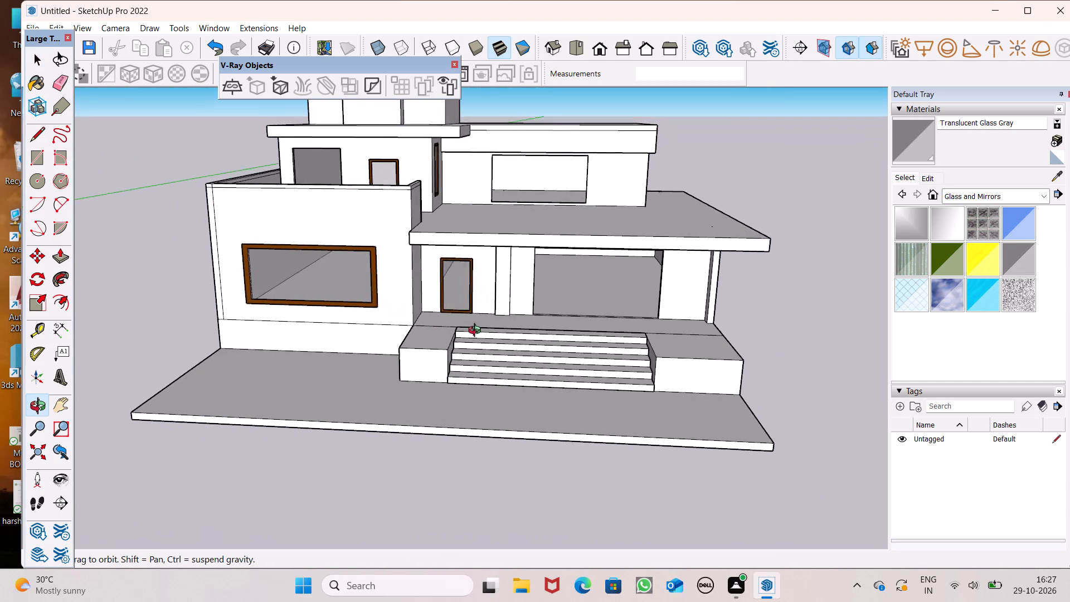
Copy the large front-wall window frame about 37' 10" onto the lower corner of the upper-floor opening above the porch roof.
{"action": "middle_click_drag", "start_coordinate": [477, 332], "coordinate": [479, 333]}
{"action": "scroll", "coordinate": [456, 249], "scroll_direction": "down", "scroll_amount": 1}
{"action": "scroll", "coordinate": [517, 255], "scroll_direction": "up", "scroll_amount": 1}
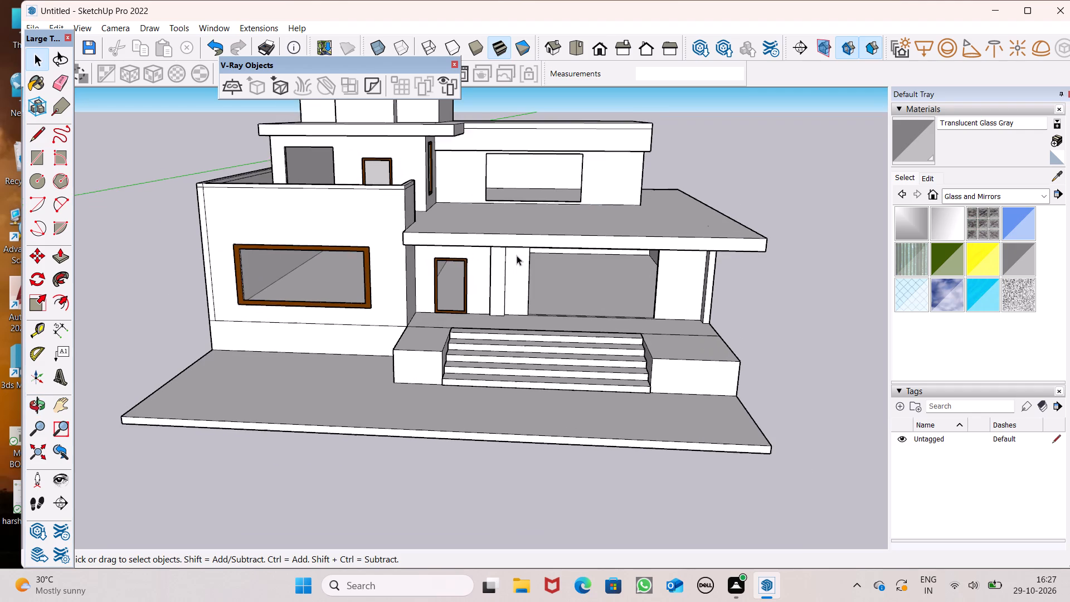
{"action": "scroll", "coordinate": [517, 255], "scroll_direction": "up", "scroll_amount": 1}
{"action": "middle_click_drag", "start_coordinate": [532, 267], "coordinate": [517, 269]}
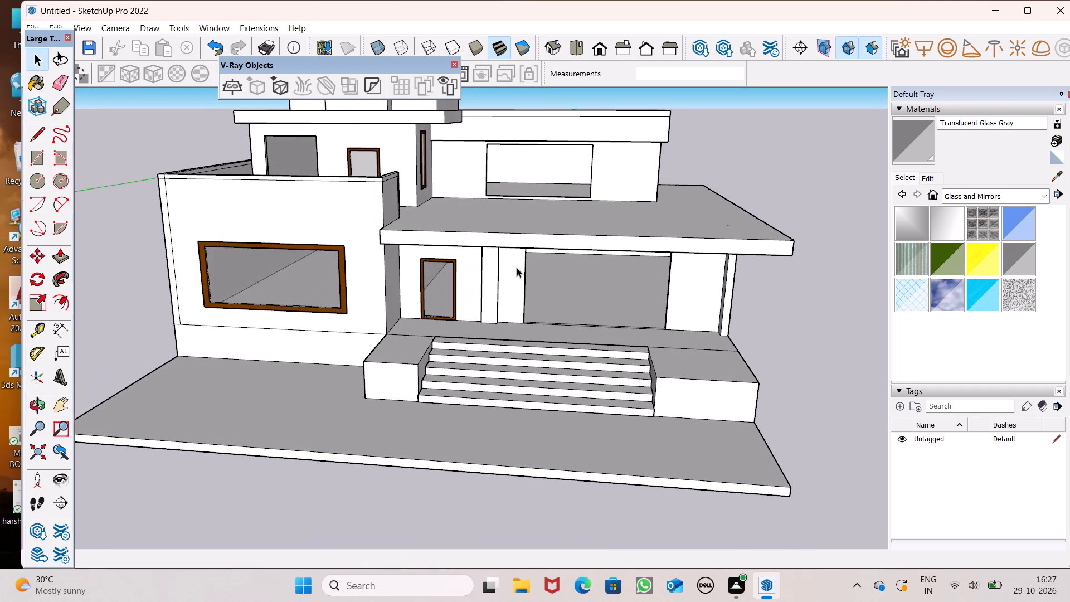
{"action": "scroll", "coordinate": [469, 263], "scroll_direction": "down", "scroll_amount": 1}
{"action": "scroll", "coordinate": [364, 253], "scroll_direction": "down", "scroll_amount": 2}
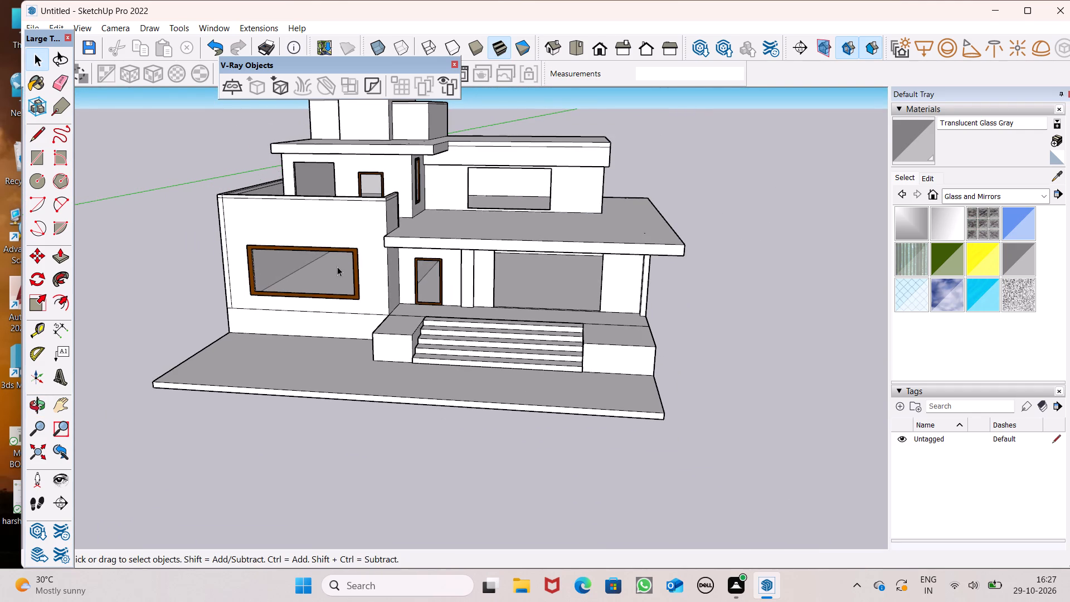
{"action": "left_click", "coordinate": [337, 266]}
{"action": "key", "text": "m"}
{"action": "key", "text": "Return"}
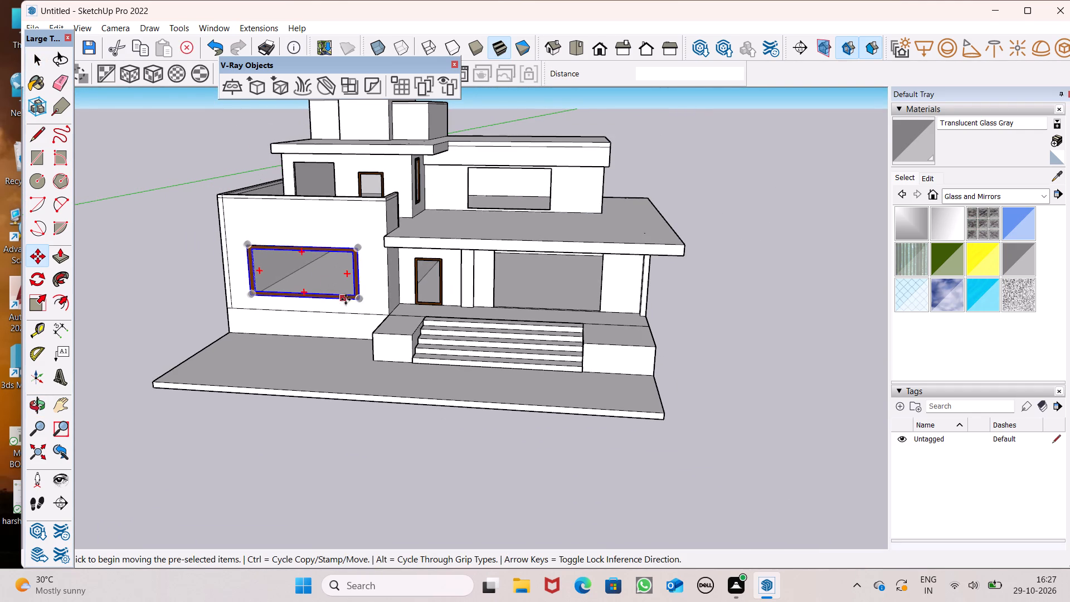
{"action": "left_click_drag", "start_coordinate": [357, 302], "coordinate": [531, 229]}
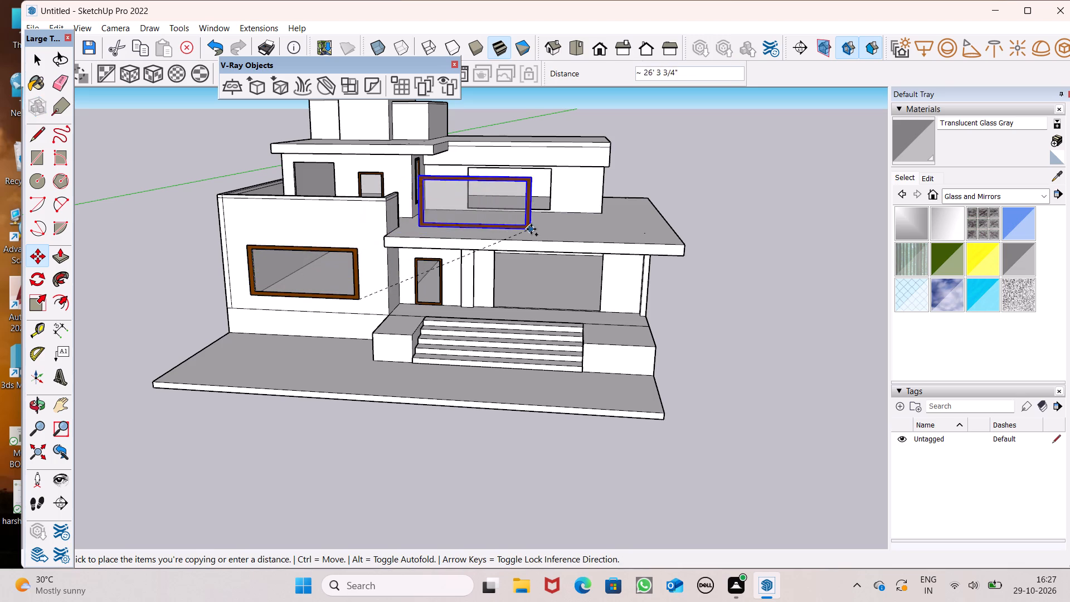
{"action": "left_click_drag", "start_coordinate": [531, 229], "coordinate": [555, 212]}
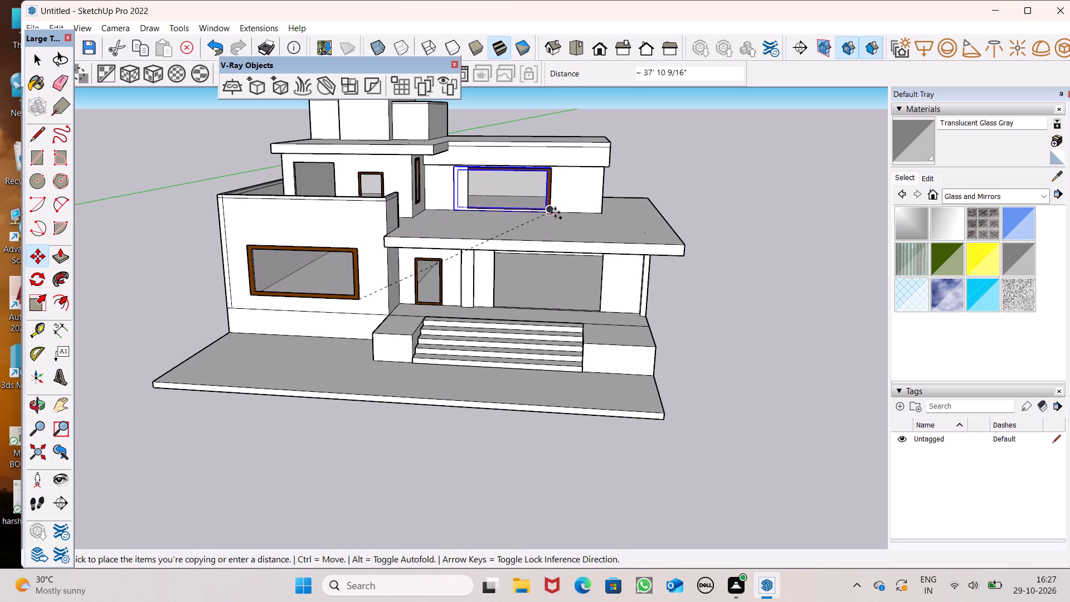
{"action": "left_click_drag", "start_coordinate": [555, 212], "coordinate": [555, 213]}
Move the copied frame up about 4" so its lower outer corner meets the upper-floor opening's lower corner.
{"action": "scroll", "coordinate": [503, 159], "scroll_direction": "up", "scroll_amount": 8}
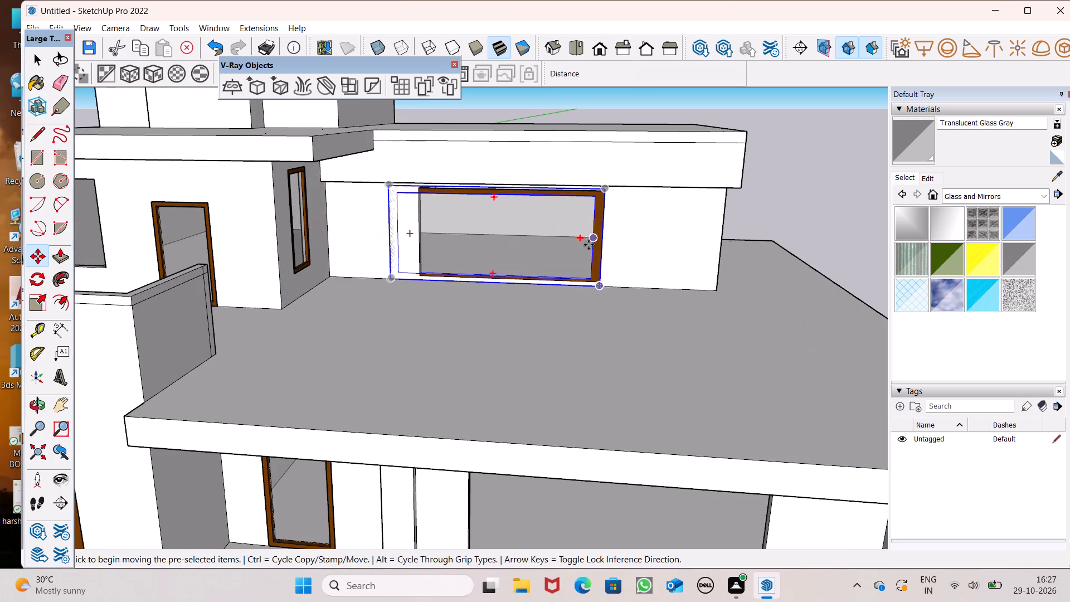
{"action": "scroll", "coordinate": [585, 250], "scroll_direction": "up", "scroll_amount": 5}
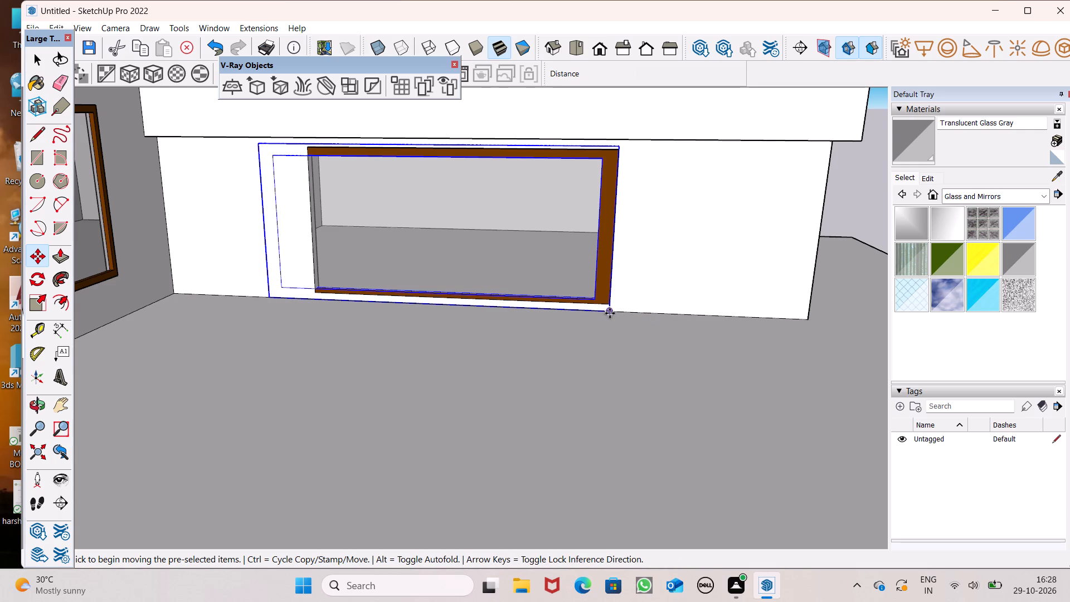
{"action": "left_click_drag", "start_coordinate": [609, 318], "coordinate": [607, 300]}
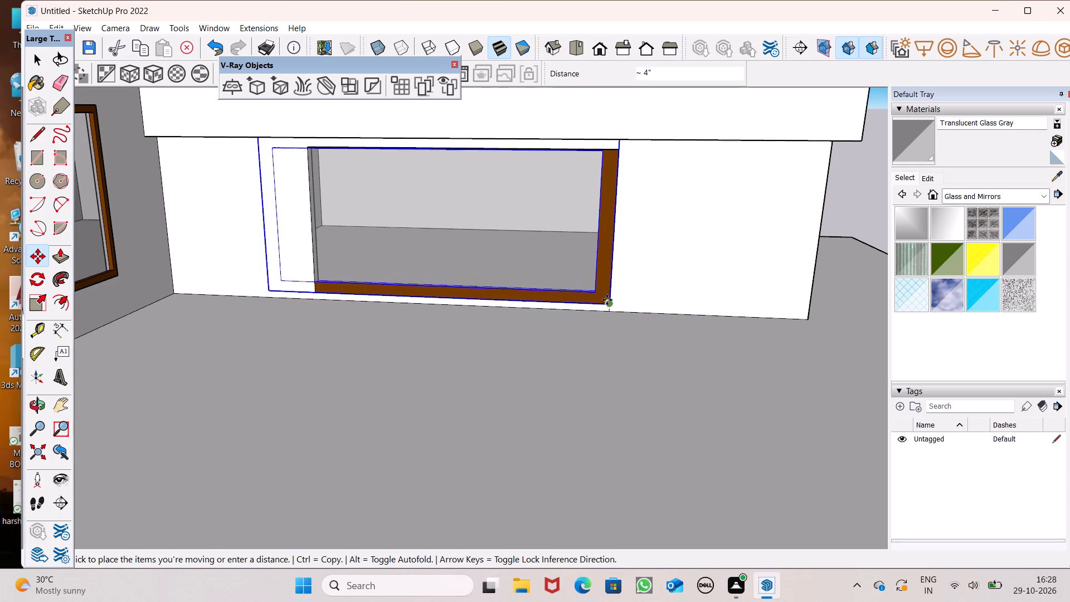
{"action": "left_click_drag", "start_coordinate": [607, 300], "coordinate": [607, 303]}
Scale the copied frame uniformly by 0.85 and again by 0.94 from its upper corner, so it fits within the upper-floor opening.
{"action": "middle_click_drag", "start_coordinate": [601, 298], "coordinate": [680, 219]}
{"action": "middle_click_drag", "start_coordinate": [661, 284], "coordinate": [617, 456]}
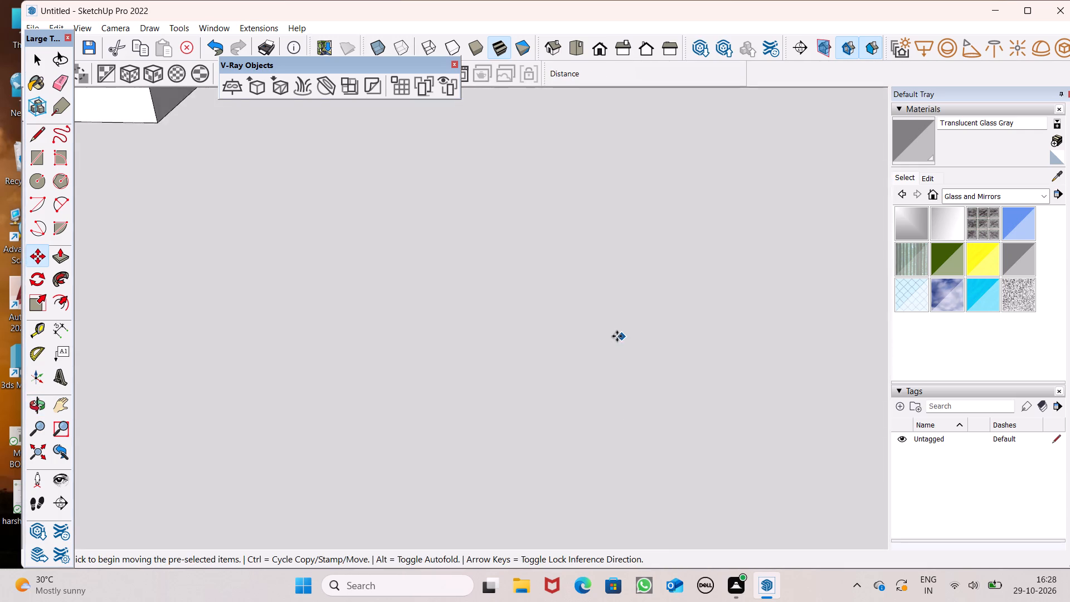
{"action": "scroll", "coordinate": [612, 336], "scroll_direction": "down", "scroll_amount": 13}
{"action": "middle_click_drag", "start_coordinate": [623, 282], "coordinate": [638, 249]}
{"action": "scroll", "coordinate": [592, 300], "scroll_direction": "down", "scroll_amount": 5}
{"action": "middle_click_drag", "start_coordinate": [602, 258], "coordinate": [623, 172]}
{"action": "scroll", "coordinate": [604, 253], "scroll_direction": "up", "scroll_amount": 1}
{"action": "scroll", "coordinate": [524, 118], "scroll_direction": "up", "scroll_amount": 8}
{"action": "left_click", "coordinate": [46, 310]}
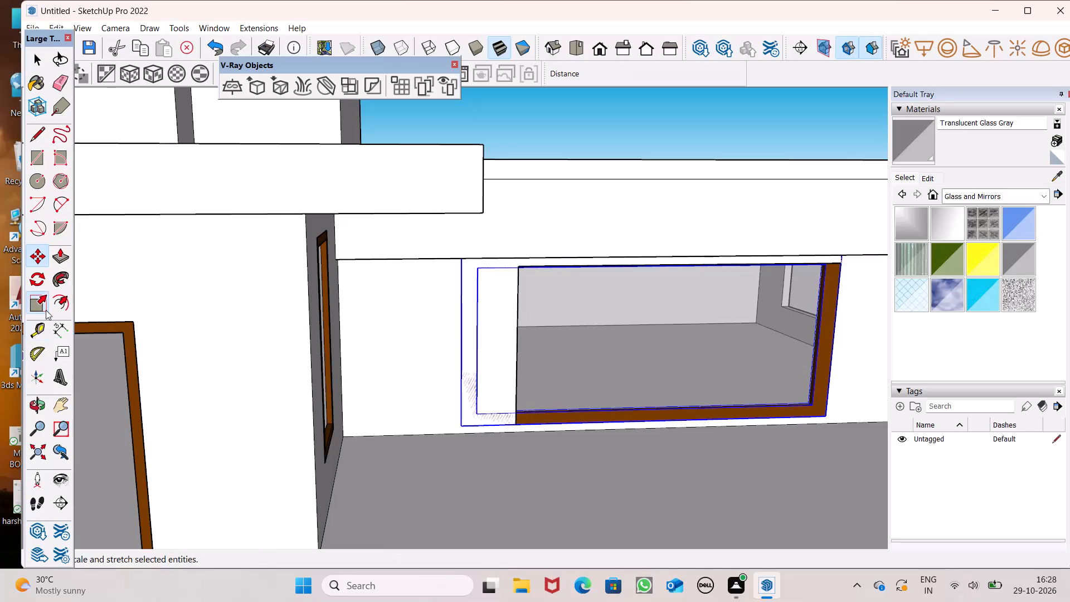
{"action": "middle_click_drag", "start_coordinate": [567, 376], "coordinate": [541, 314]}
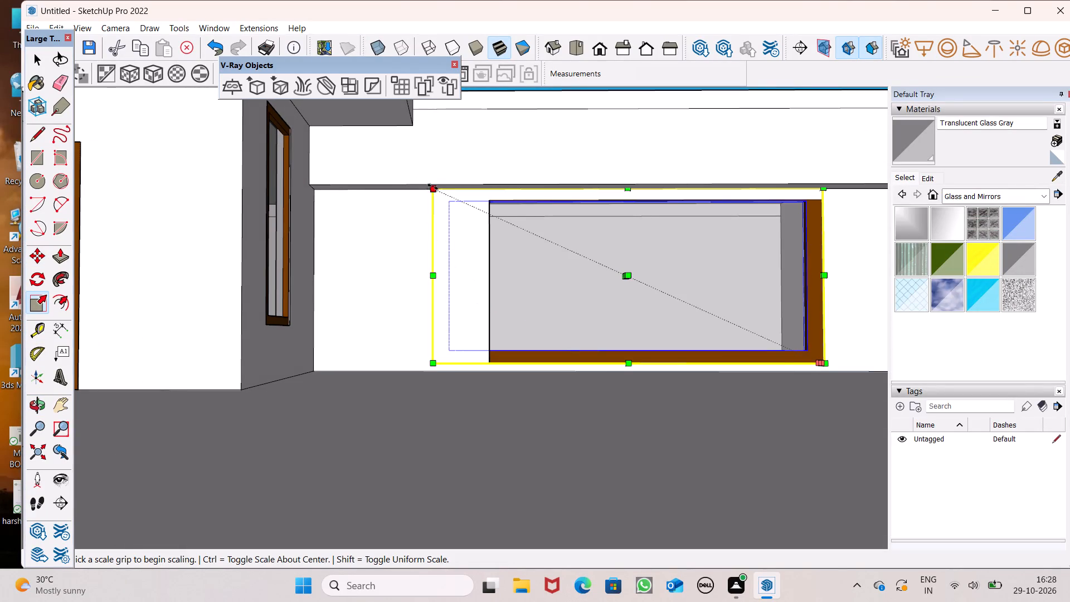
{"action": "left_click_drag", "start_coordinate": [438, 194], "coordinate": [493, 211]}
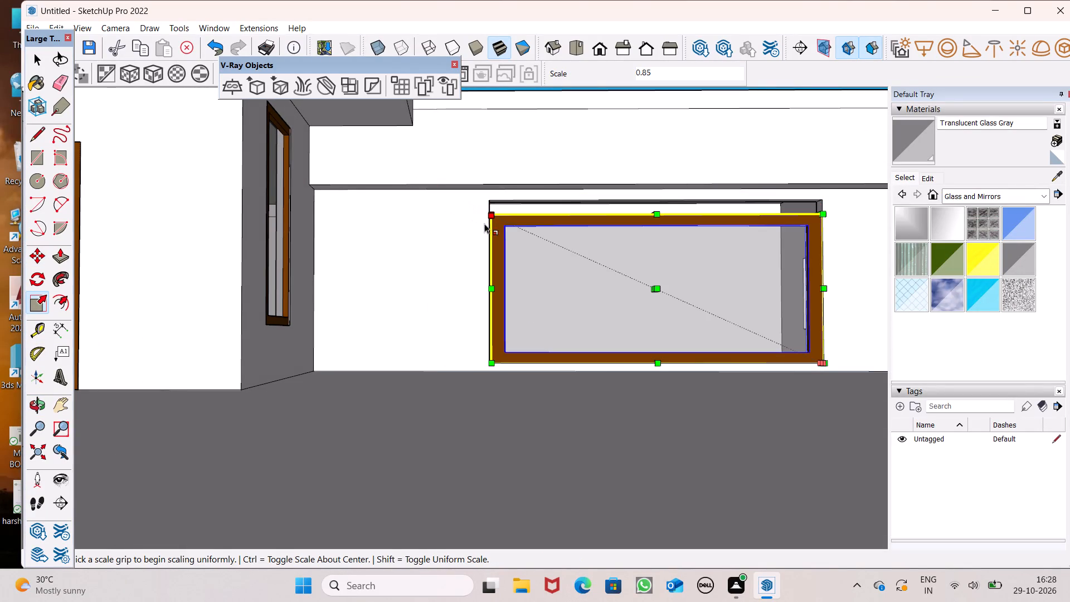
{"action": "left_click_drag", "start_coordinate": [494, 213], "coordinate": [512, 226]}
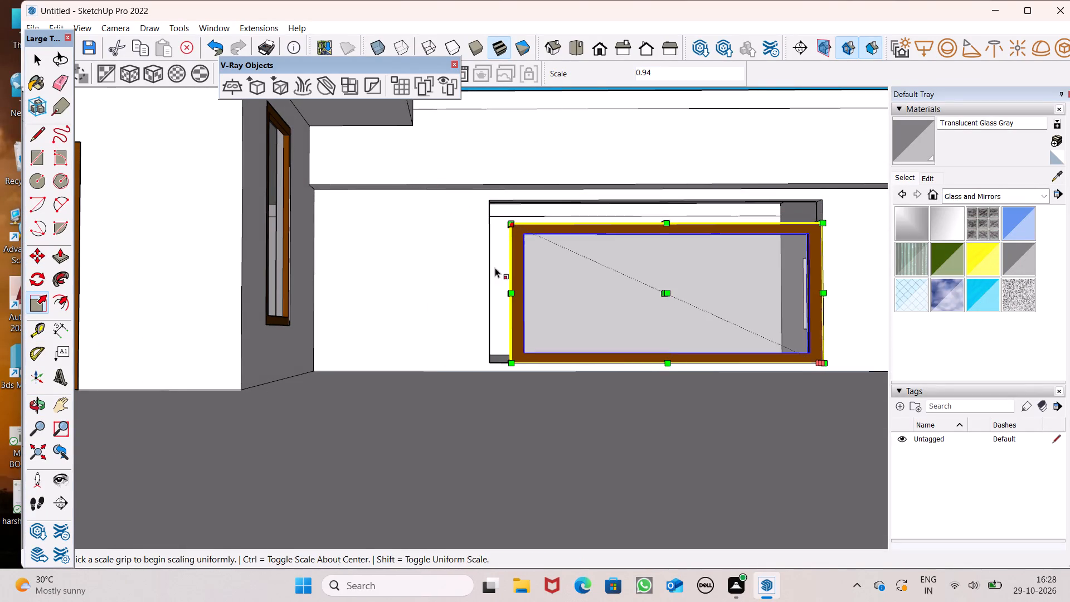
Scale the copied frame lengthwise by about 1.07 so its side meets the upper-floor opening's side edge.
{"action": "middle_click_drag", "start_coordinate": [496, 275], "coordinate": [559, 357]}
{"action": "scroll", "coordinate": [575, 371], "scroll_direction": "up", "scroll_amount": 8}
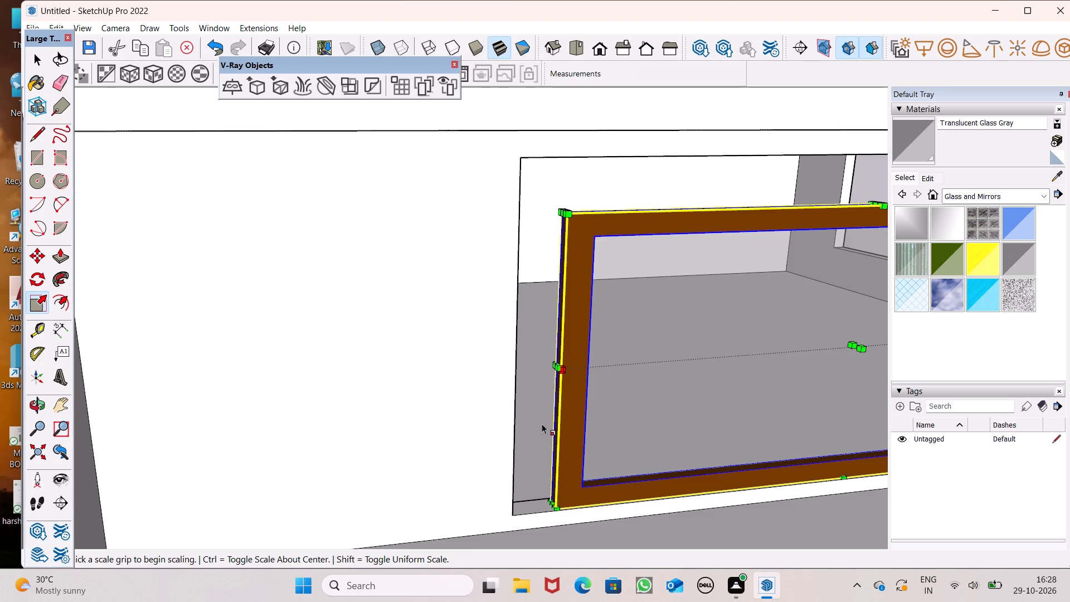
{"action": "middle_click_drag", "start_coordinate": [540, 434], "coordinate": [557, 458]}
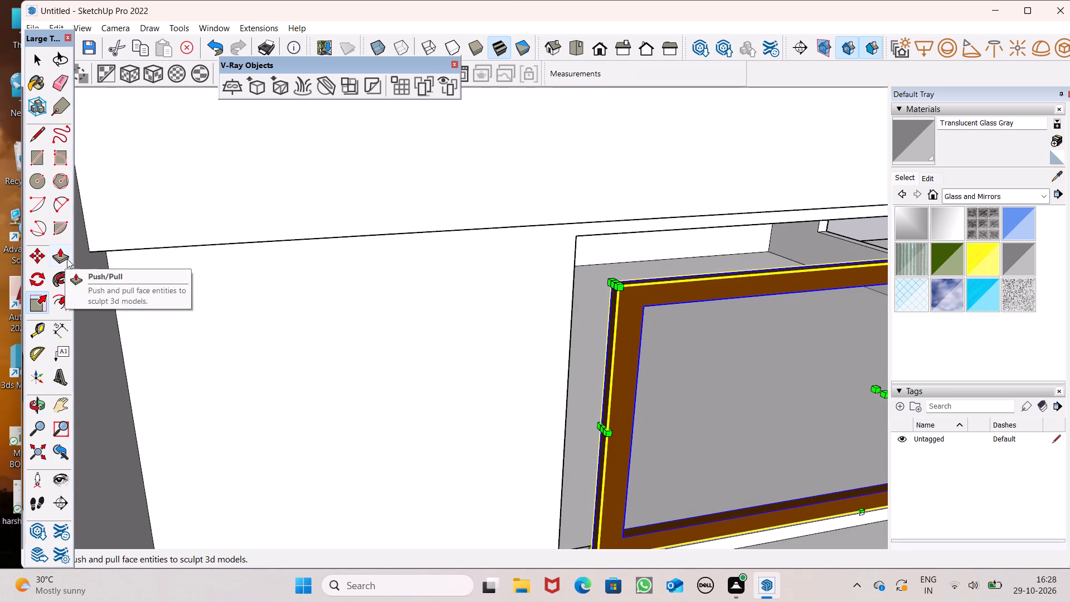
{"action": "scroll", "coordinate": [521, 433], "scroll_direction": "up", "scroll_amount": 4}
{"action": "scroll", "coordinate": [548, 431], "scroll_direction": "down", "scroll_amount": 2}
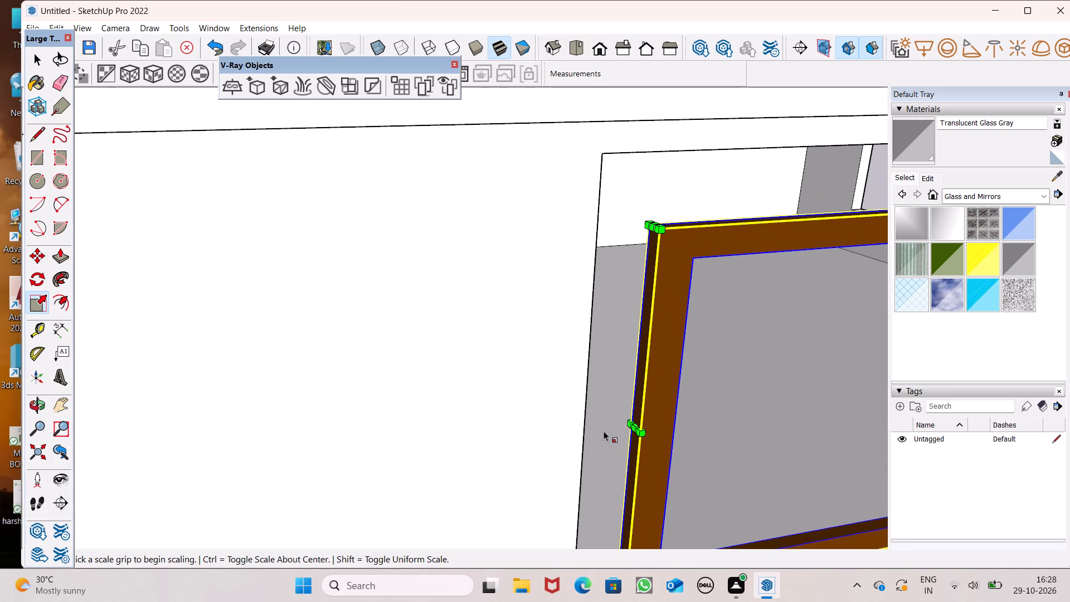
{"action": "left_click_drag", "start_coordinate": [626, 431], "coordinate": [581, 438]}
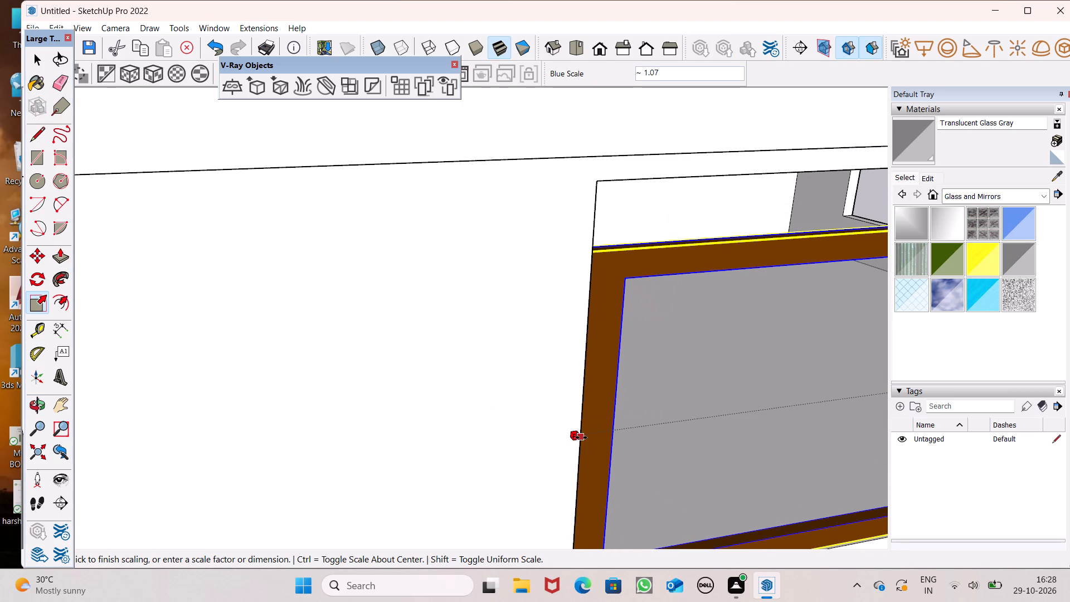
{"action": "left_click_drag", "start_coordinate": [581, 438], "coordinate": [580, 439]}
Scale the copied frame upwards so its top meets the upper edge of the upper-floor opening.
{"action": "scroll", "coordinate": [516, 397], "scroll_direction": "down", "scroll_amount": 14}
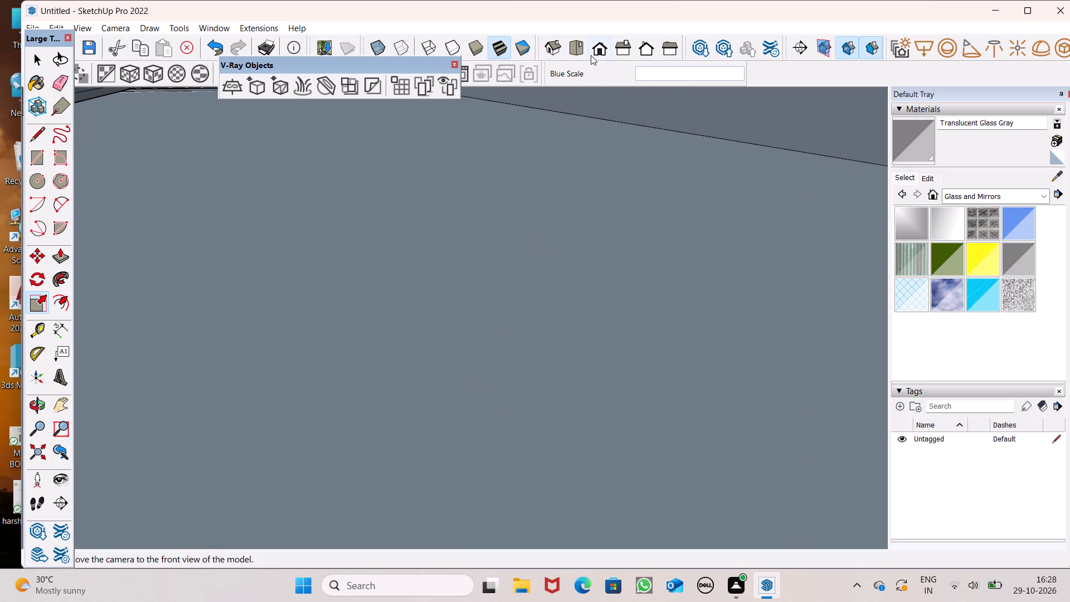
{"action": "left_click", "coordinate": [598, 48]}
{"action": "scroll", "coordinate": [507, 253], "scroll_direction": "down", "scroll_amount": 12}
{"action": "scroll", "coordinate": [456, 256], "scroll_direction": "down", "scroll_amount": 6}
{"action": "middle_click_drag", "start_coordinate": [464, 265], "coordinate": [397, 392]}
{"action": "scroll", "coordinate": [421, 253], "scroll_direction": "up", "scroll_amount": 9}
{"action": "scroll", "coordinate": [471, 164], "scroll_direction": "up", "scroll_amount": 4}
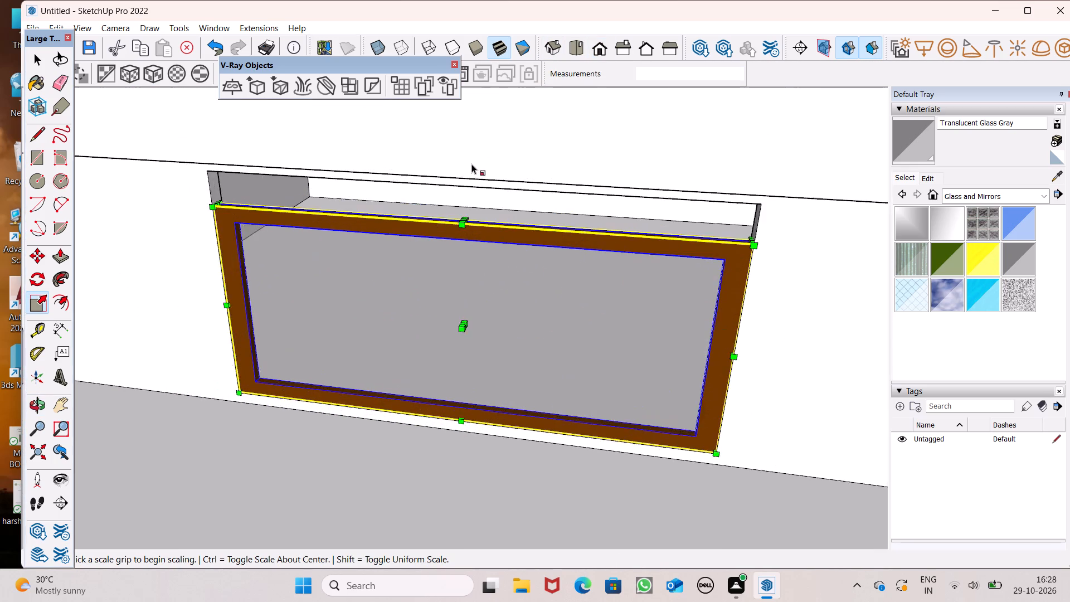
{"action": "scroll", "coordinate": [471, 164], "scroll_direction": "up", "scroll_amount": 7}
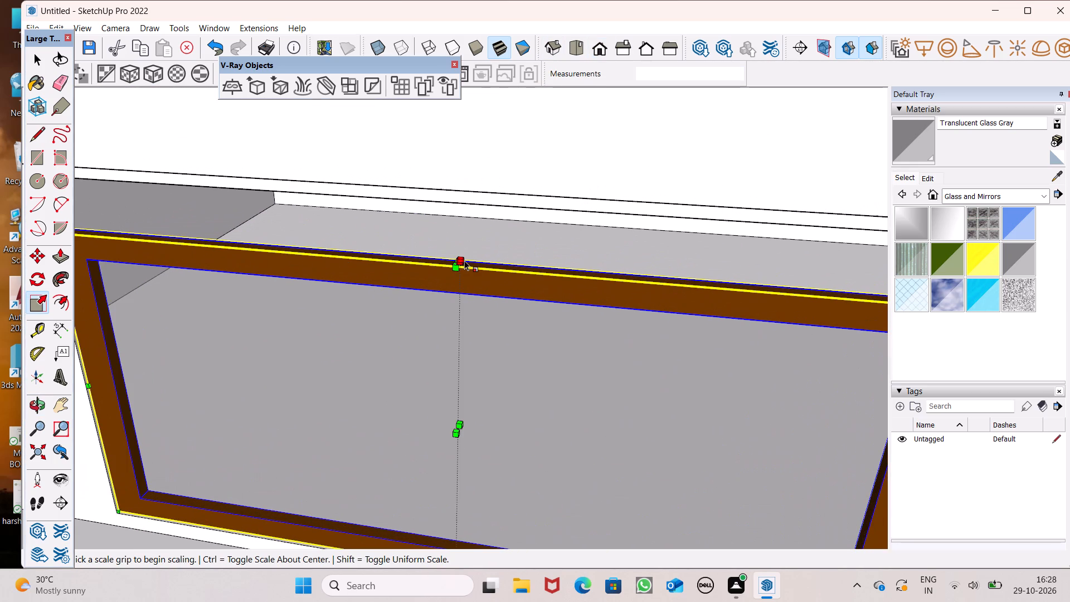
{"action": "left_click_drag", "start_coordinate": [463, 261], "coordinate": [463, 233]}
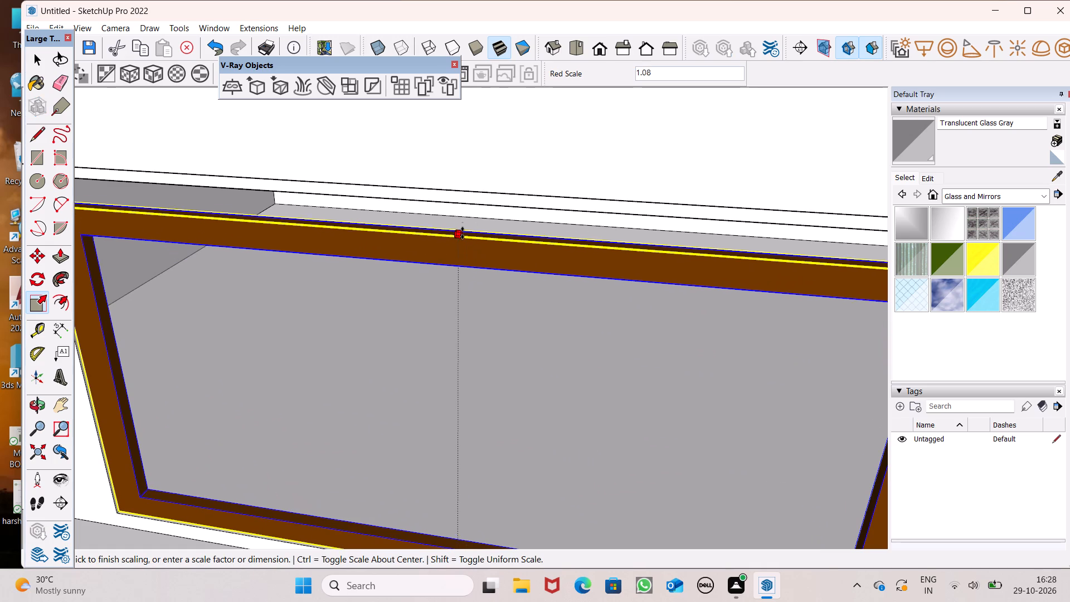
{"action": "left_click_drag", "start_coordinate": [463, 233], "coordinate": [465, 205]}
Examine the fit of the upper-floor window frame up close and from the front of the whole house.
{"action": "scroll", "coordinate": [466, 220], "scroll_direction": "up", "scroll_amount": 1}
{"action": "scroll", "coordinate": [468, 227], "scroll_direction": "down", "scroll_amount": 3}
{"action": "middle_click_drag", "start_coordinate": [478, 255], "coordinate": [506, 175]}
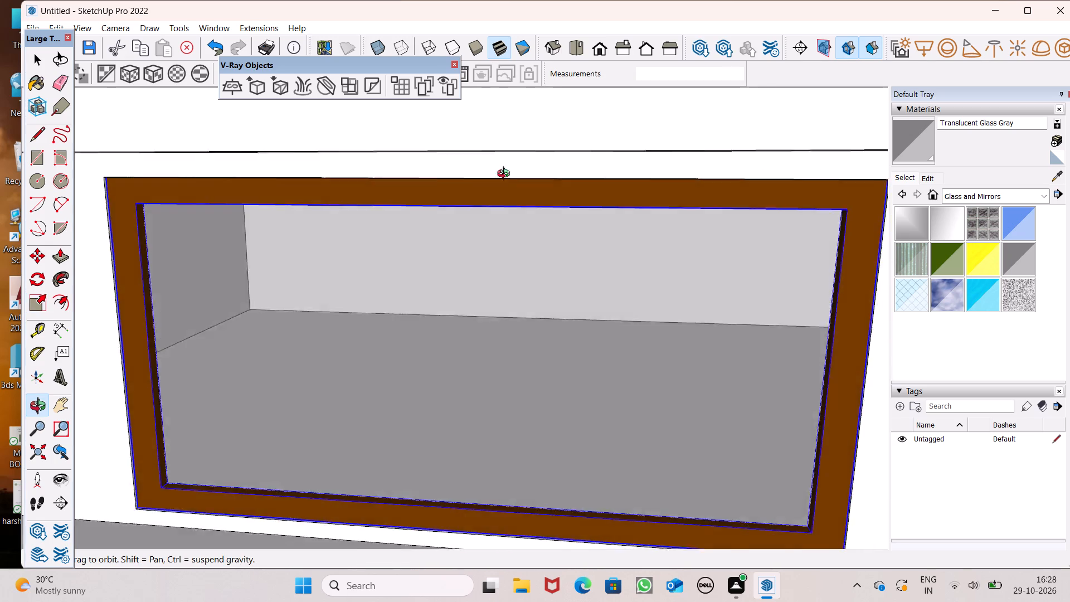
{"action": "middle_click_drag", "start_coordinate": [506, 175], "coordinate": [315, 157]}
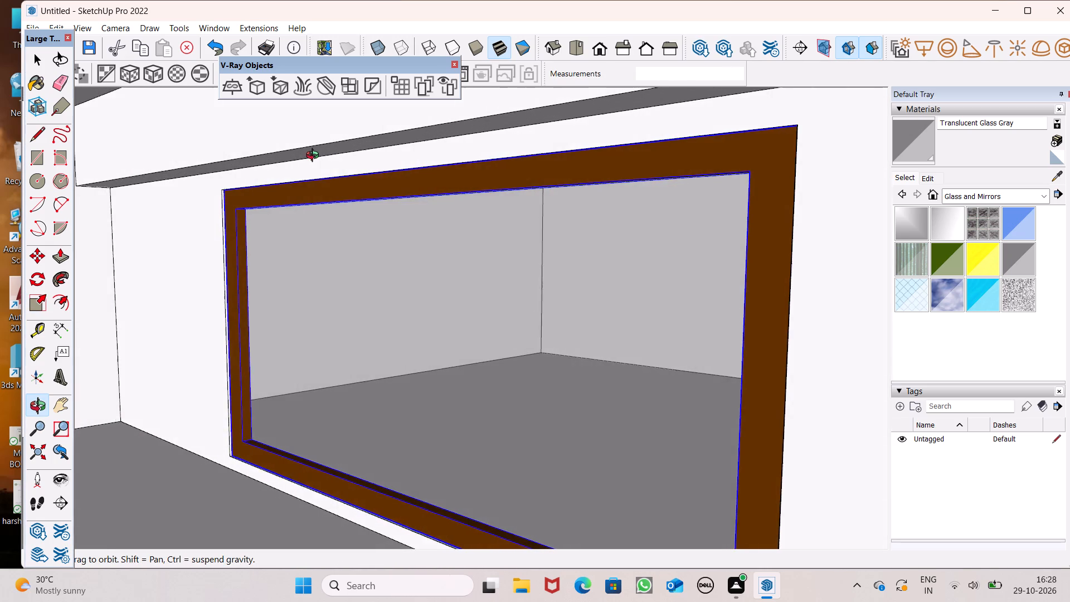
{"action": "middle_click_drag", "start_coordinate": [315, 157], "coordinate": [312, 158]}
{"action": "scroll", "coordinate": [526, 217], "scroll_direction": "down", "scroll_amount": 6}
{"action": "key", "text": "space"}
{"action": "scroll", "coordinate": [524, 245], "scroll_direction": "down", "scroll_amount": 8}
{"action": "middle_click_drag", "start_coordinate": [521, 253], "coordinate": [650, 261]}
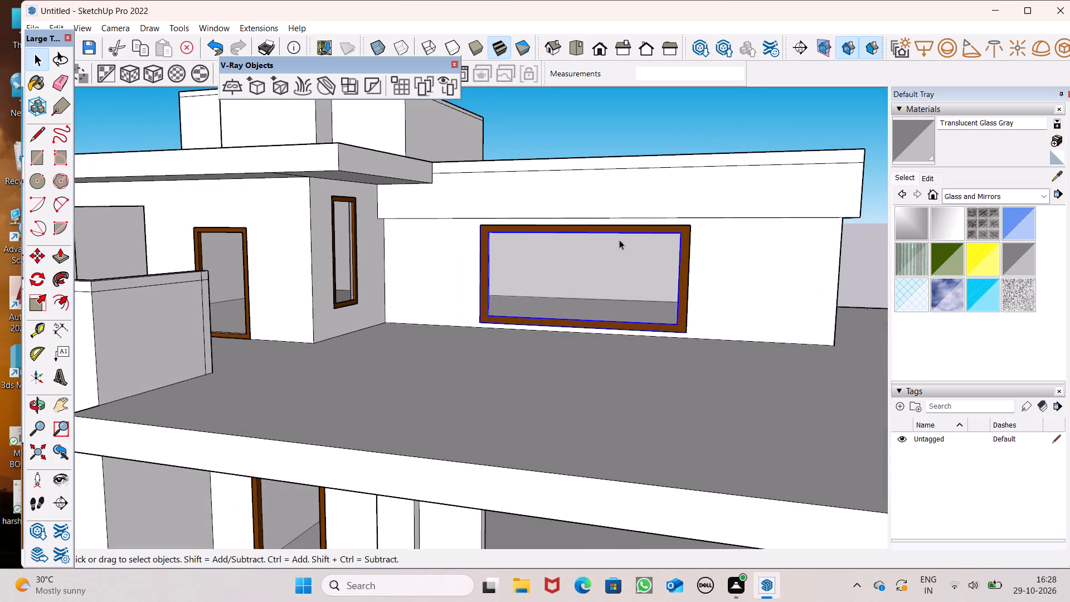
{"action": "left_click", "coordinate": [620, 99]}
{"action": "scroll", "coordinate": [587, 185], "scroll_direction": "down", "scroll_amount": 4}
{"action": "middle_click_drag", "start_coordinate": [656, 265], "coordinate": [697, 283]}
{"action": "scroll", "coordinate": [497, 259], "scroll_direction": "down", "scroll_amount": 4}
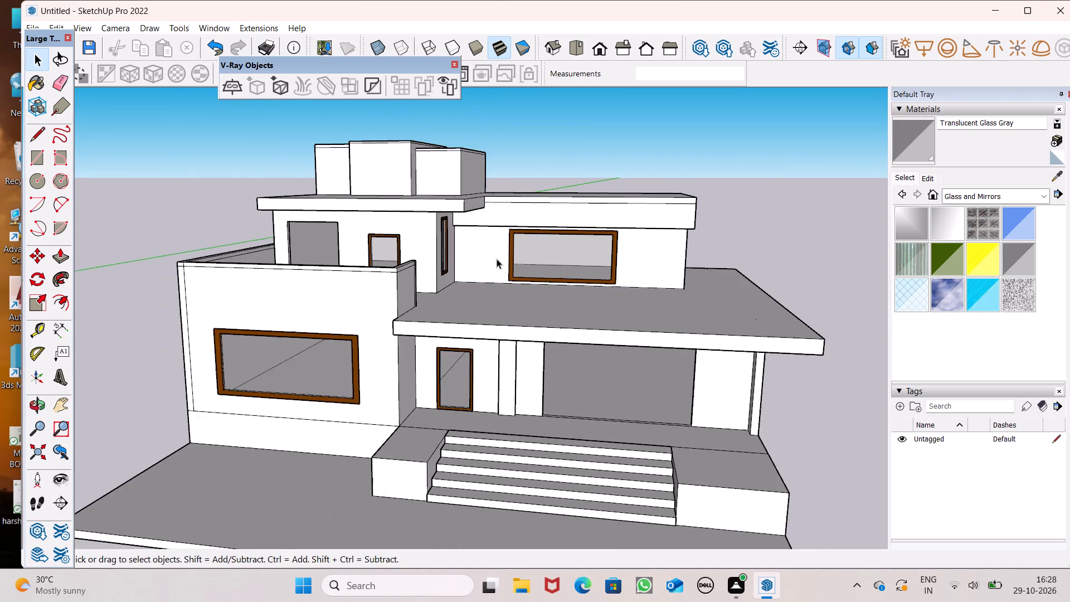
{"action": "scroll", "coordinate": [515, 268], "scroll_direction": "down", "scroll_amount": 4}
{"action": "middle_click_drag", "start_coordinate": [535, 298], "coordinate": [591, 294]}
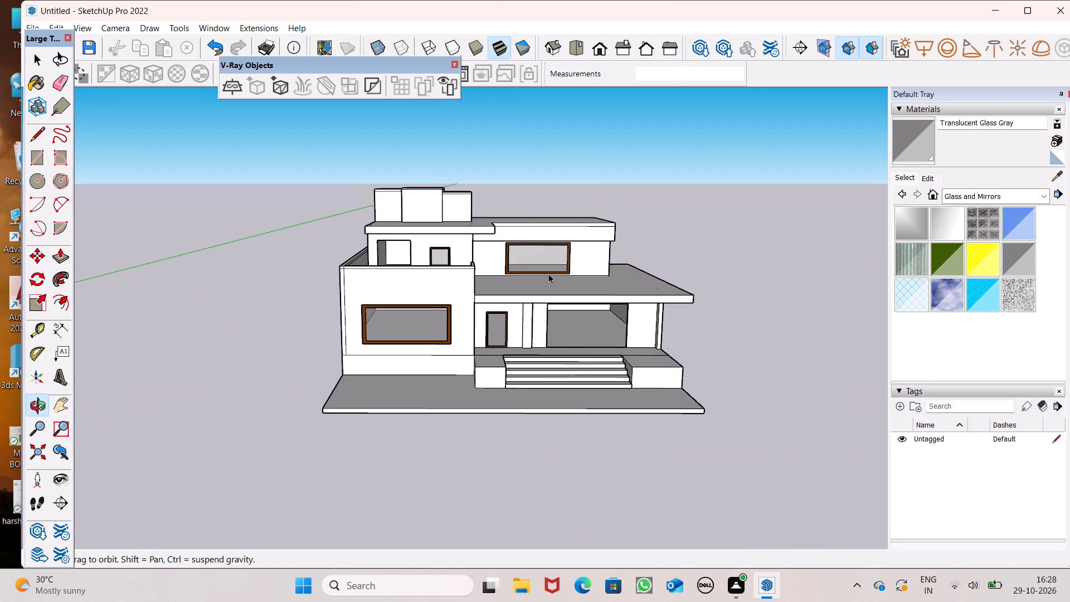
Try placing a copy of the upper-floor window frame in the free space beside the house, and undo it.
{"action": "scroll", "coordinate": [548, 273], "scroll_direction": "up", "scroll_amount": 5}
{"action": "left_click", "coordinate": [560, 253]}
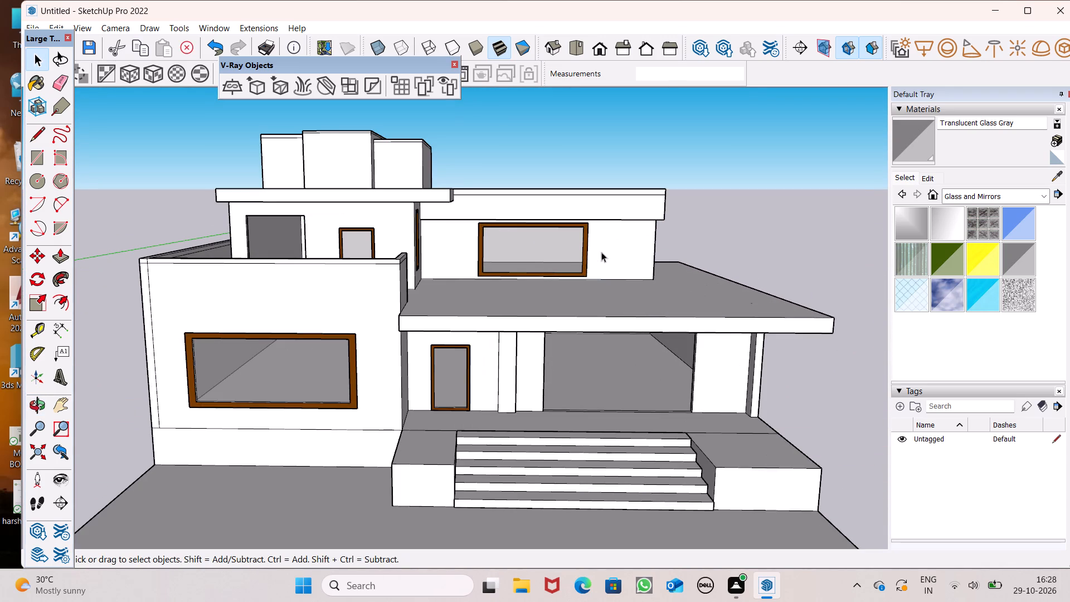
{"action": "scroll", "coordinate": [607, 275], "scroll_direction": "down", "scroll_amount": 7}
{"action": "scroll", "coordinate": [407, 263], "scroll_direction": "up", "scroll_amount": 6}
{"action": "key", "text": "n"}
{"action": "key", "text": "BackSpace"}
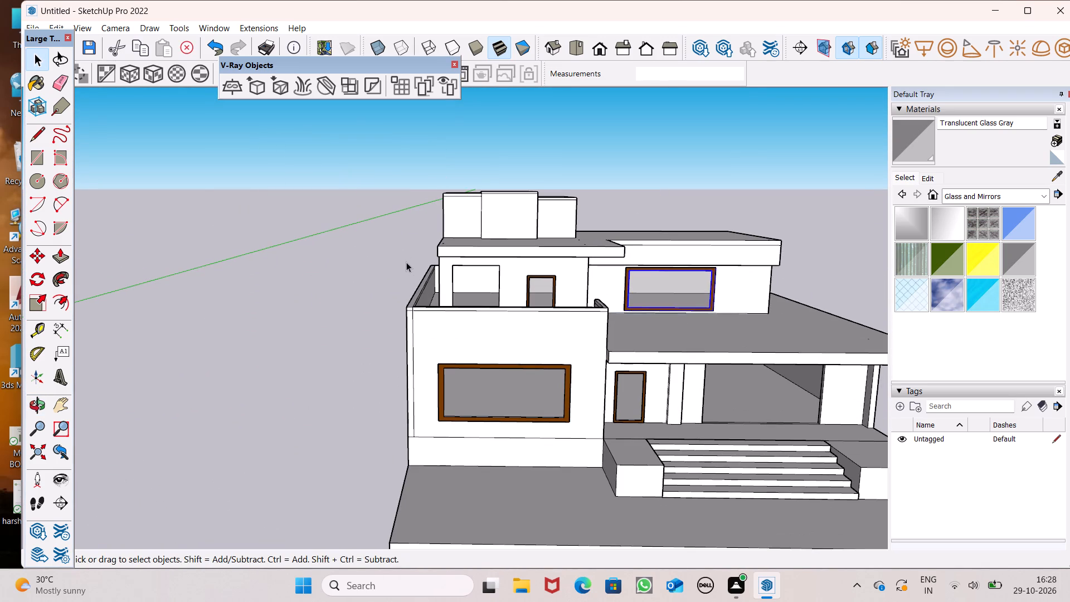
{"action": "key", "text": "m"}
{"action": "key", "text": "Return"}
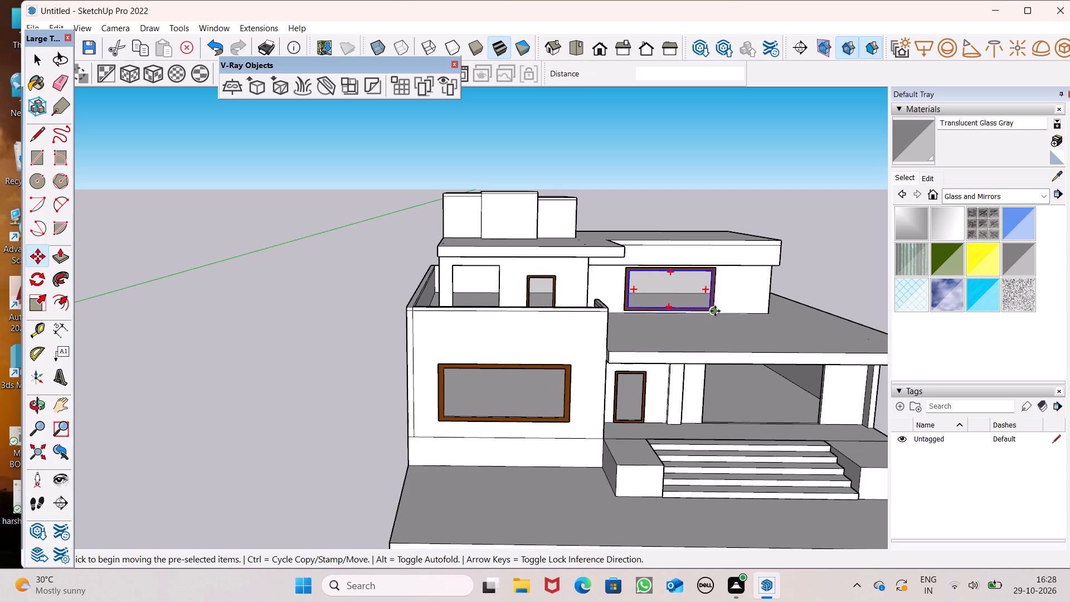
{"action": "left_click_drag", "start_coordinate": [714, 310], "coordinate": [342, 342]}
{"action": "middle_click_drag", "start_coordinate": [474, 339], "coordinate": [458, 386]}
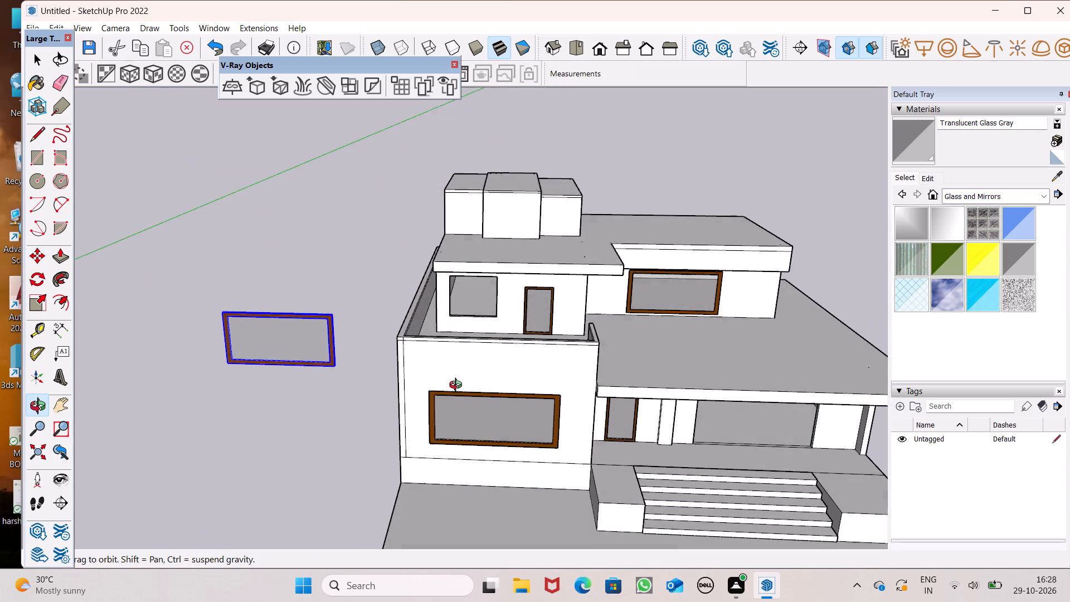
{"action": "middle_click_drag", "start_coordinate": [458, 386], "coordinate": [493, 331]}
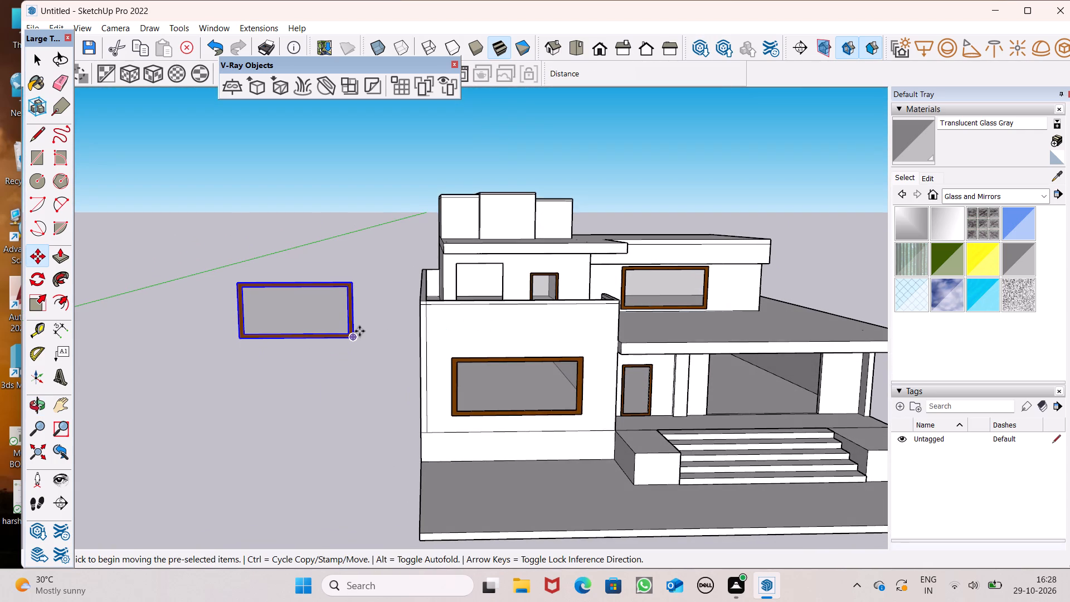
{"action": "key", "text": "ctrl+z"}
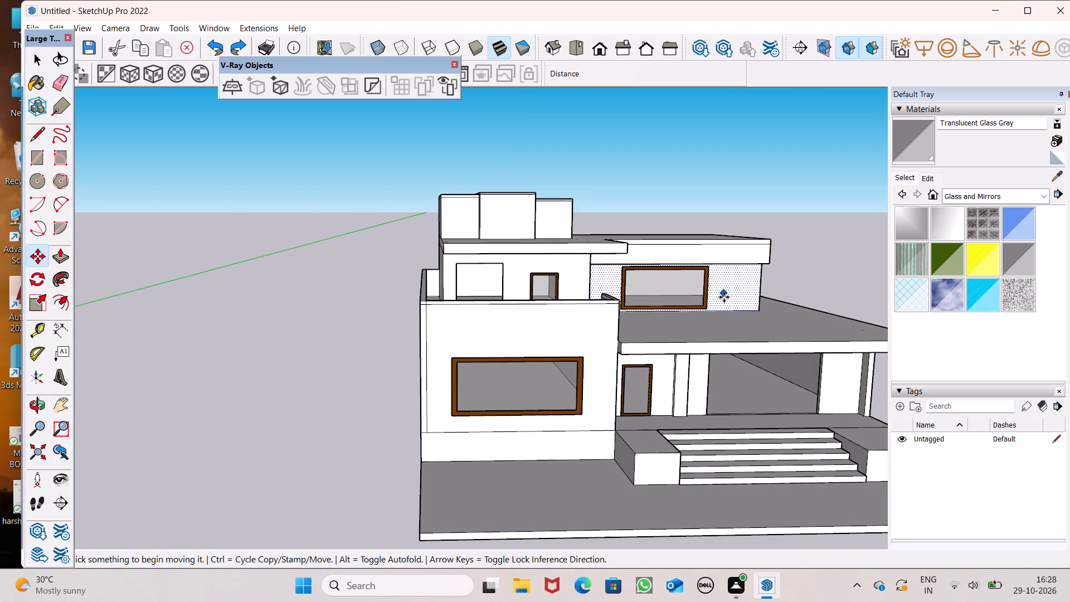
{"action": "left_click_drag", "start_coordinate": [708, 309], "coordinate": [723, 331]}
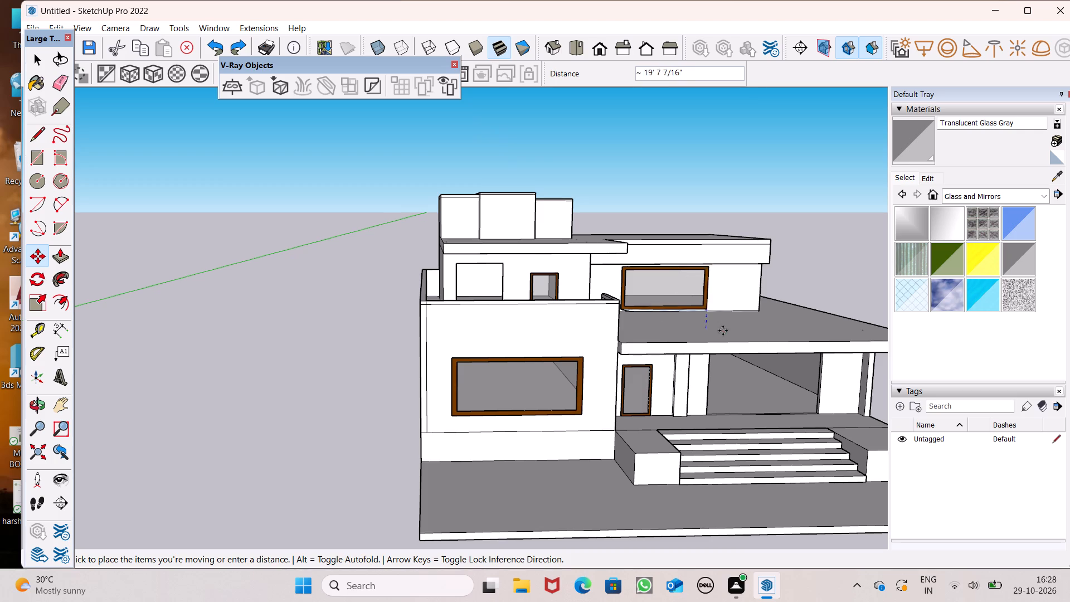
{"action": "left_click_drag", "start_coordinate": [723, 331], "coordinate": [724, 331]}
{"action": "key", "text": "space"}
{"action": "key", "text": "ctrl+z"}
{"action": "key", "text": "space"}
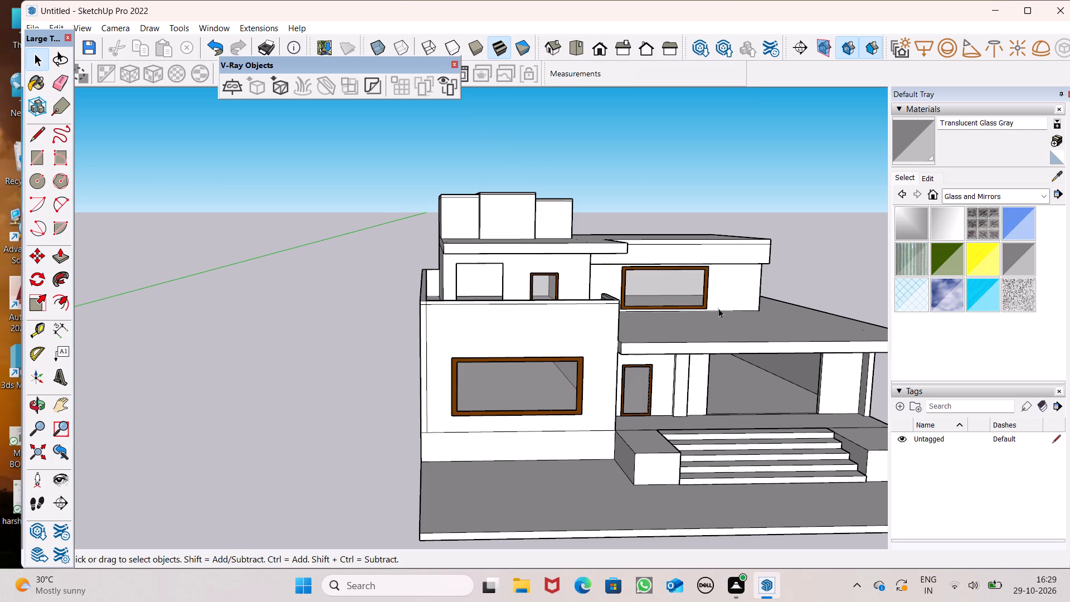
Copy the upper-floor window frame about 57' into the free space beside the house.
{"action": "middle_click_drag", "start_coordinate": [721, 310], "coordinate": [721, 322]}
{"action": "left_click", "coordinate": [655, 284]}
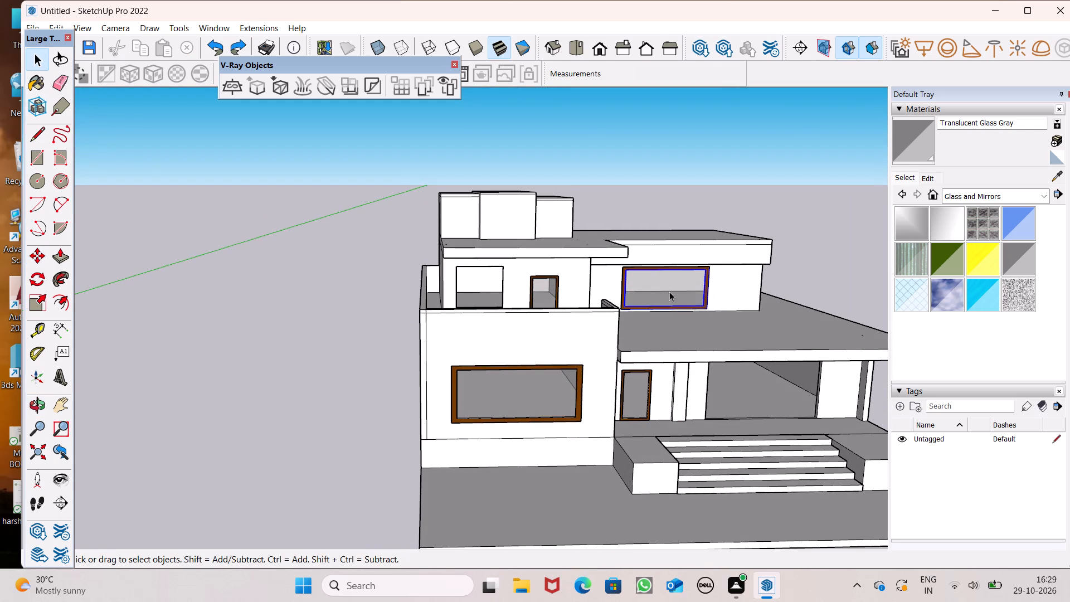
{"action": "key", "text": "m"}
{"action": "key", "text": "Return"}
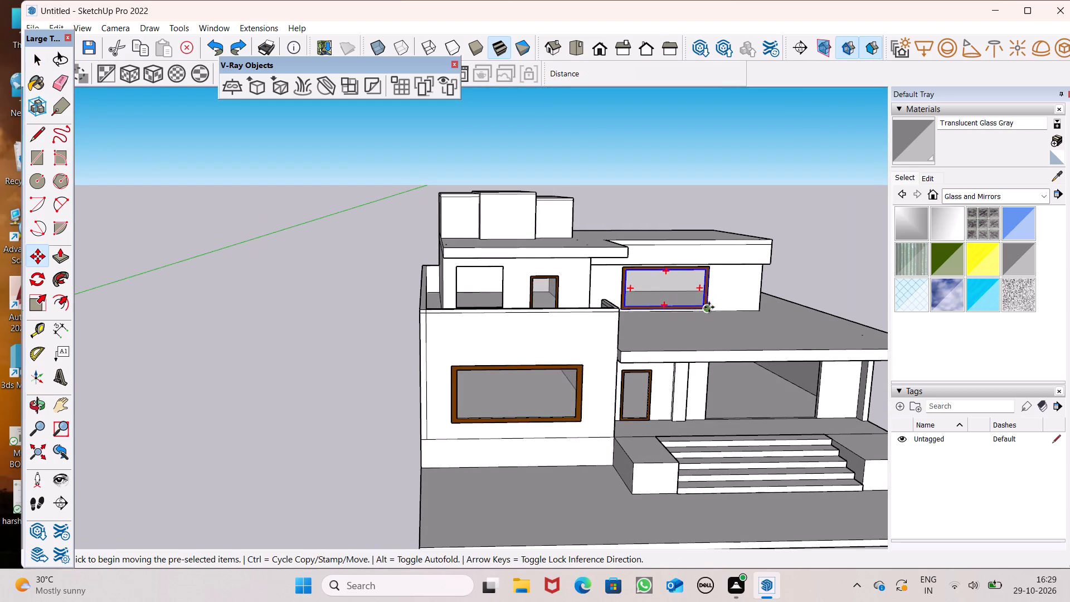
{"action": "left_click_drag", "start_coordinate": [708, 308], "coordinate": [345, 323]}
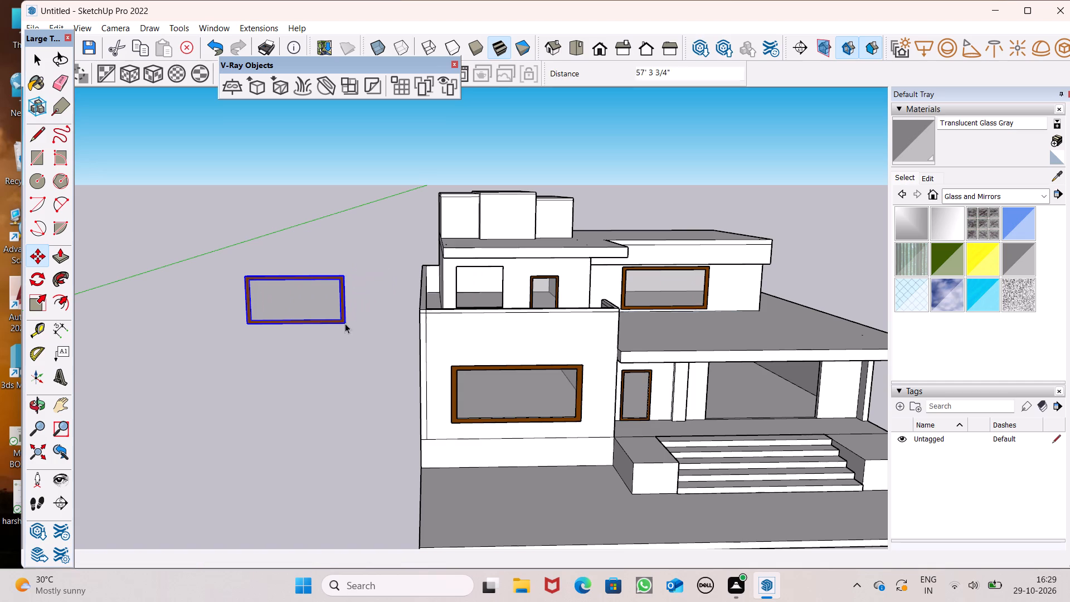
{"action": "key", "text": "space"}
Scale the copied frame lengthwise from its side to make it clearly narrower, close to square.
{"action": "left_click_drag", "start_coordinate": [260, 404], "coordinate": [258, 395]}
{"action": "left_click", "coordinate": [260, 300]}
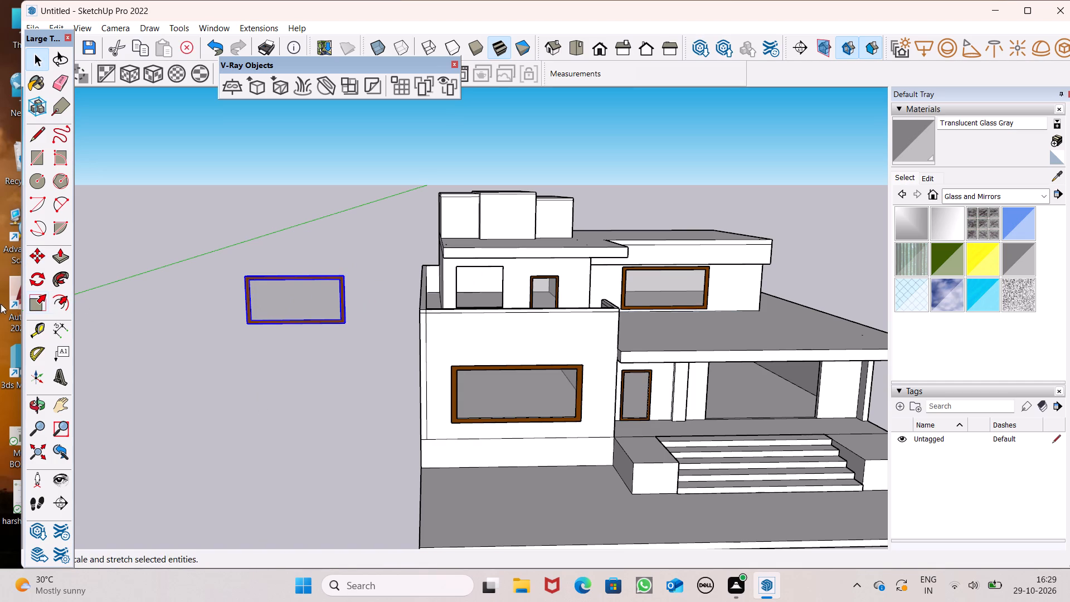
{"action": "left_click", "coordinate": [24, 304]}
{"action": "left_click_drag", "start_coordinate": [33, 304], "coordinate": [38, 304]}
{"action": "scroll", "coordinate": [246, 300], "scroll_direction": "up", "scroll_amount": 8}
{"action": "middle_click_drag", "start_coordinate": [317, 322], "coordinate": [411, 372]}
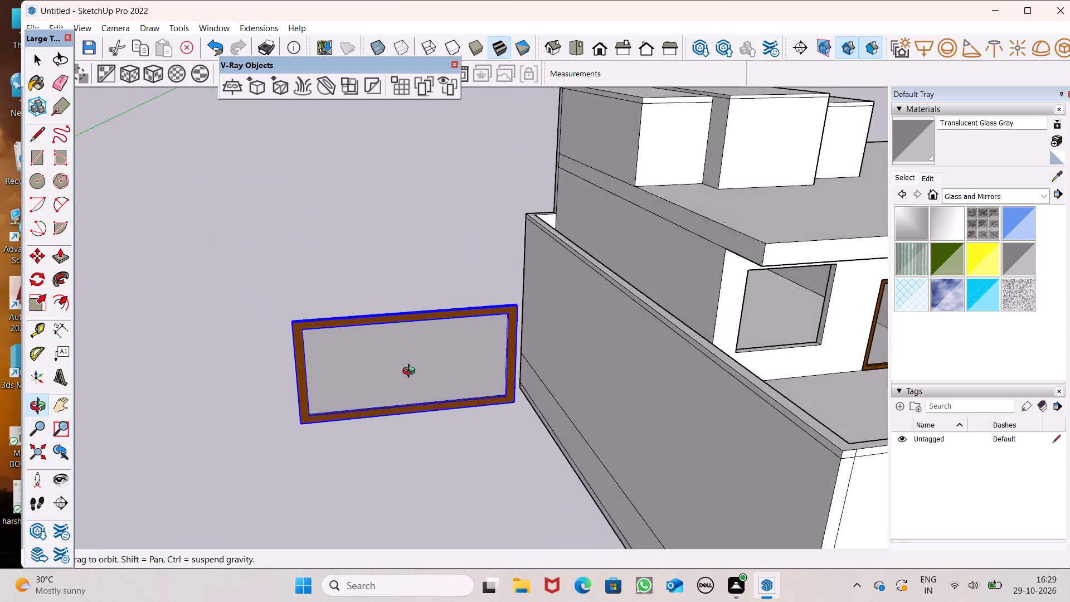
{"action": "middle_click_drag", "start_coordinate": [411, 372], "coordinate": [520, 349]}
{"action": "scroll", "coordinate": [520, 349], "scroll_direction": "up", "scroll_amount": 9}
{"action": "scroll", "coordinate": [511, 352], "scroll_direction": "down", "scroll_amount": 3}
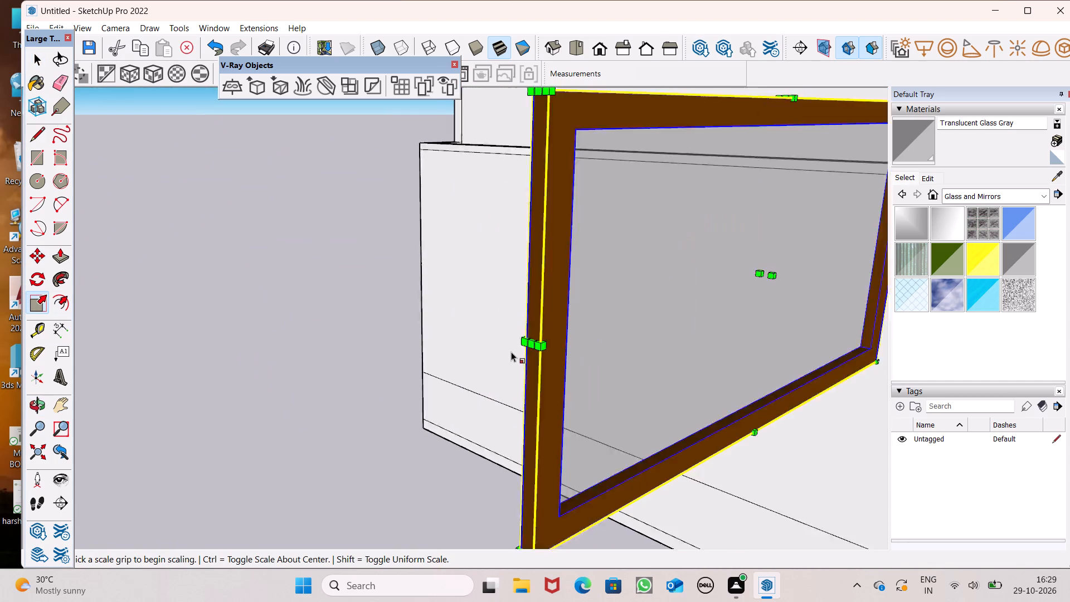
{"action": "scroll", "coordinate": [511, 352], "scroll_direction": "down", "scroll_amount": 2}
{"action": "left_click_drag", "start_coordinate": [521, 351], "coordinate": [577, 329]}
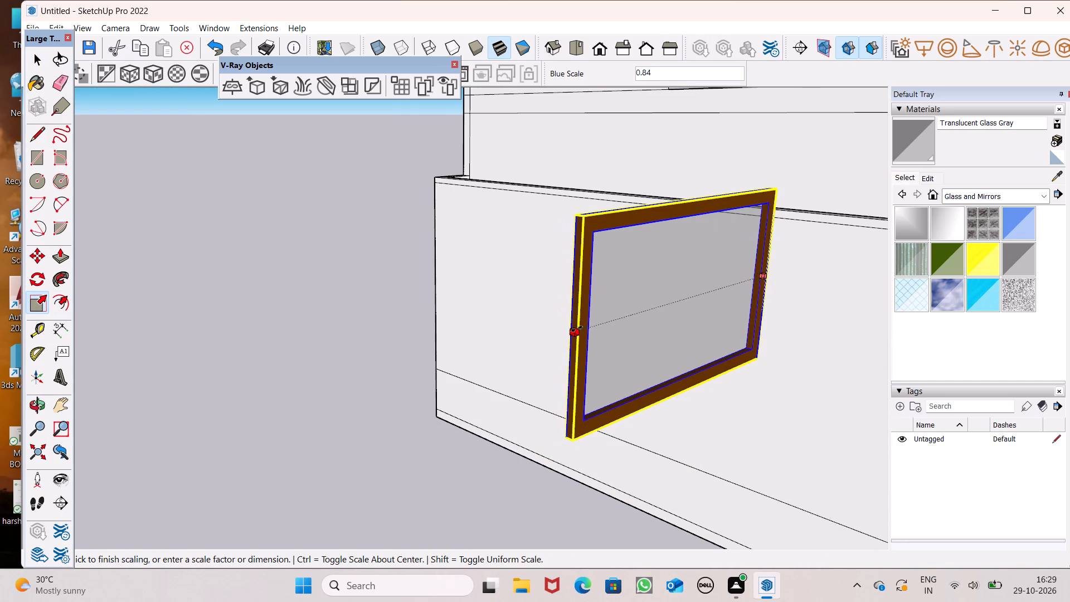
{"action": "left_click_drag", "start_coordinate": [577, 329], "coordinate": [645, 285]}
Scale the copied frame upwards from its top edge to make it taller.
{"action": "middle_click_drag", "start_coordinate": [643, 347], "coordinate": [438, 368]}
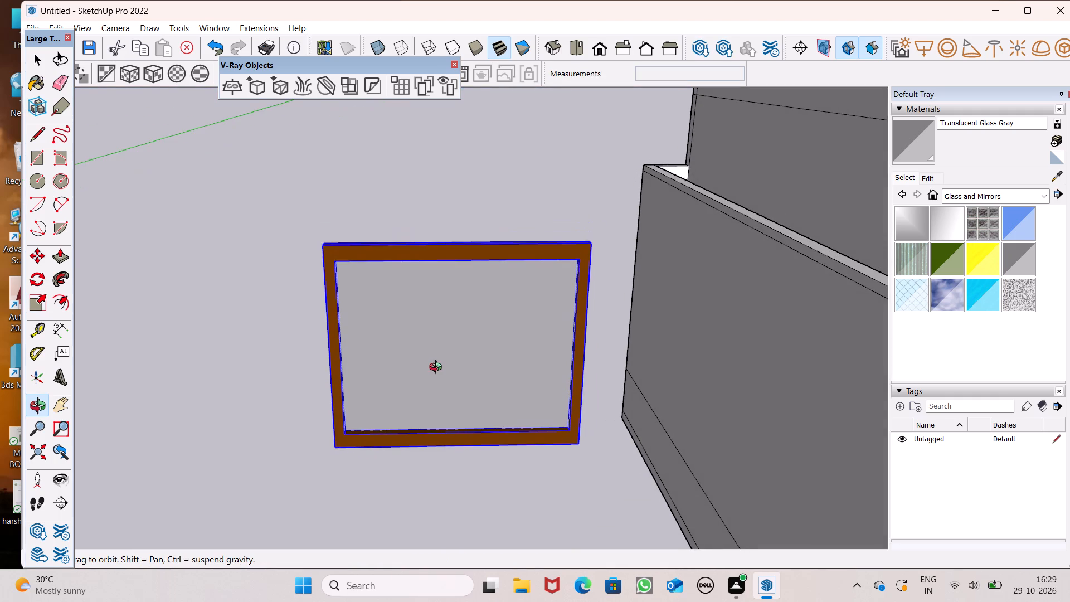
{"action": "middle_click_drag", "start_coordinate": [438, 368], "coordinate": [439, 369]}
{"action": "scroll", "coordinate": [474, 245], "scroll_direction": "up", "scroll_amount": 13}
{"action": "scroll", "coordinate": [452, 253], "scroll_direction": "down", "scroll_amount": 5}
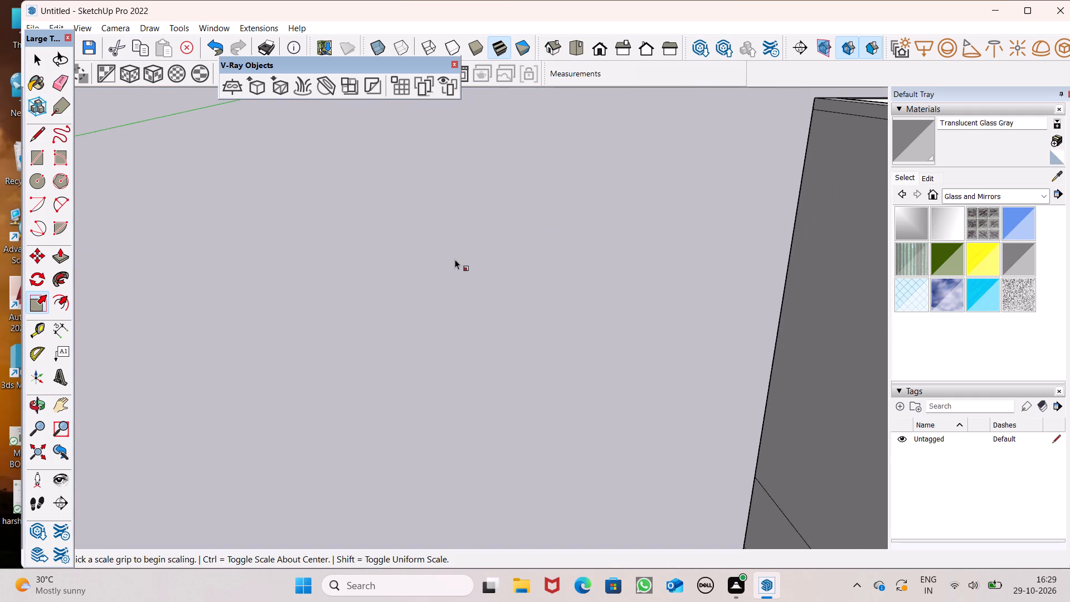
{"action": "scroll", "coordinate": [458, 255], "scroll_direction": "down", "scroll_amount": 4}
{"action": "middle_click_drag", "start_coordinate": [442, 286], "coordinate": [431, 336]}
{"action": "scroll", "coordinate": [433, 275], "scroll_direction": "up", "scroll_amount": 5}
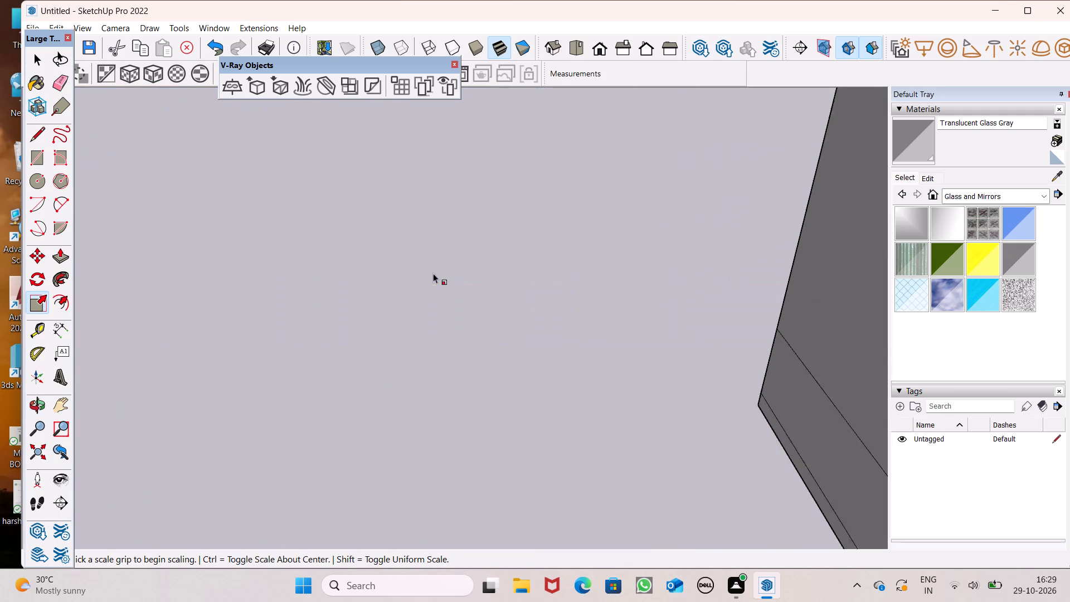
{"action": "scroll", "coordinate": [433, 273], "scroll_direction": "up", "scroll_amount": 2}
{"action": "scroll", "coordinate": [443, 275], "scroll_direction": "down", "scroll_amount": 4}
{"action": "left_click_drag", "start_coordinate": [528, 333], "coordinate": [528, 231]}
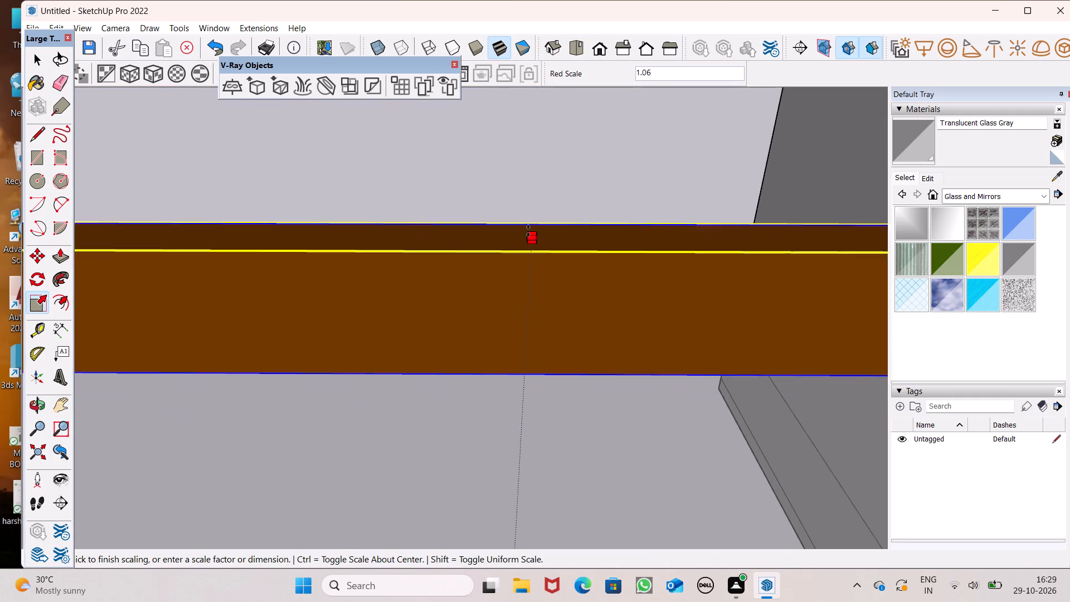
{"action": "left_click_drag", "start_coordinate": [528, 231], "coordinate": [499, 92]}
{"action": "scroll", "coordinate": [449, 202], "scroll_direction": "down", "scroll_amount": 8}
{"action": "scroll", "coordinate": [456, 226], "scroll_direction": "down", "scroll_amount": 13}
{"action": "key", "text": "space"}
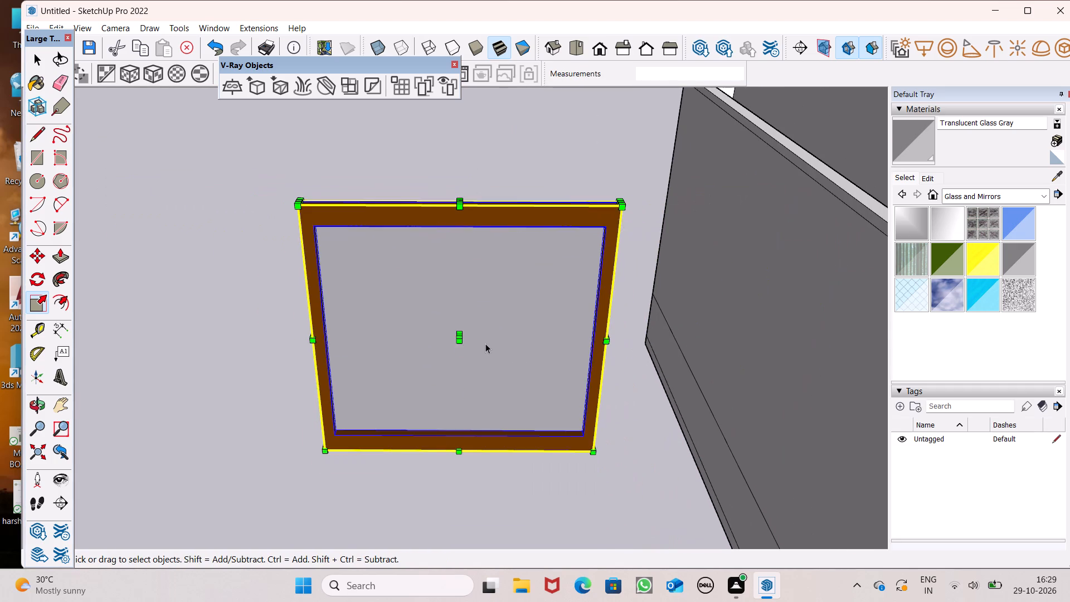
Move the resized frame from the free space to the empty upper-floor opening beside the narrow framed door.
{"action": "scroll", "coordinate": [483, 303], "scroll_direction": "down", "scroll_amount": 3}
{"action": "middle_click_drag", "start_coordinate": [507, 347], "coordinate": [499, 299]}
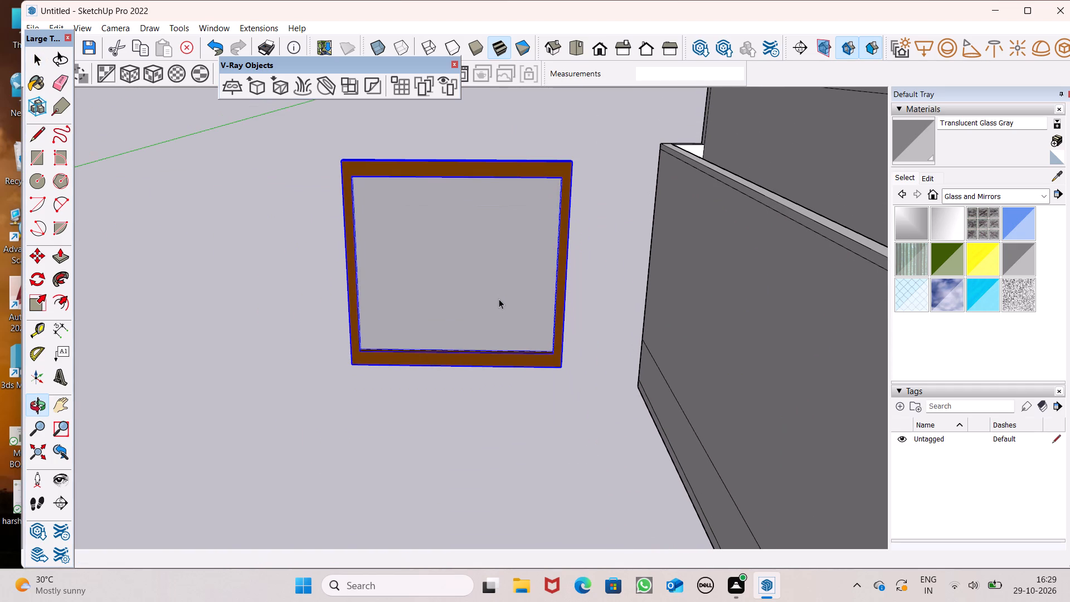
{"action": "scroll", "coordinate": [490, 300], "scroll_direction": "down", "scroll_amount": 4}
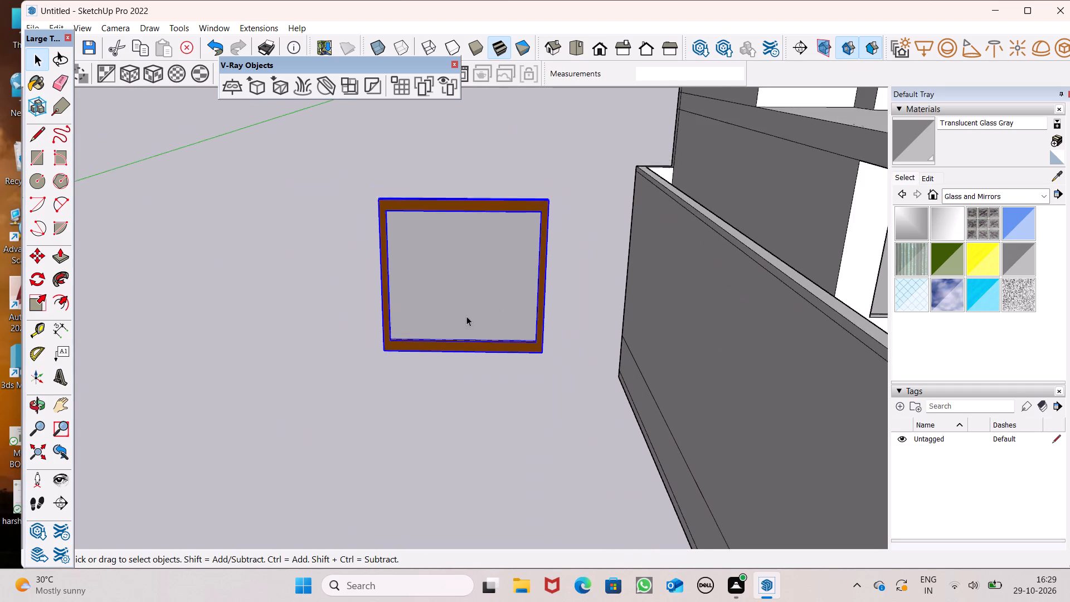
{"action": "scroll", "coordinate": [466, 316], "scroll_direction": "down", "scroll_amount": 9}
{"action": "key", "text": "m"}
{"action": "key", "text": "Return"}
{"action": "middle_click_drag", "start_coordinate": [431, 373], "coordinate": [430, 312]}
{"action": "scroll", "coordinate": [273, 360], "scroll_direction": "down", "scroll_amount": 1}
{"action": "scroll", "coordinate": [249, 369], "scroll_direction": "up", "scroll_amount": 1}
{"action": "scroll", "coordinate": [249, 369], "scroll_direction": "down", "scroll_amount": 4}
{"action": "scroll", "coordinate": [432, 327], "scroll_direction": "up", "scroll_amount": 5}
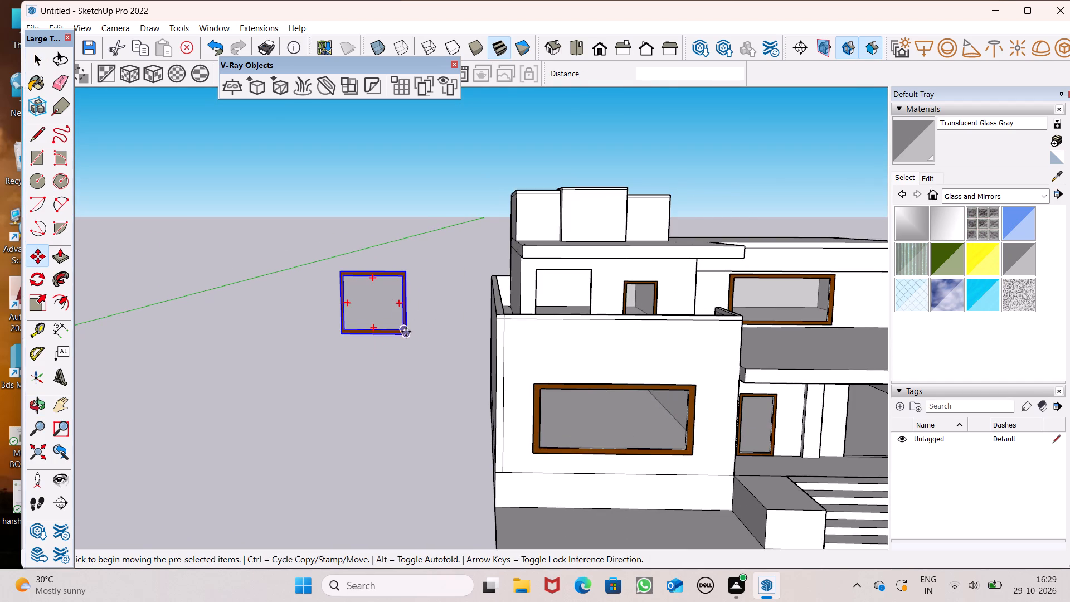
{"action": "left_click_drag", "start_coordinate": [406, 335], "coordinate": [590, 302]}
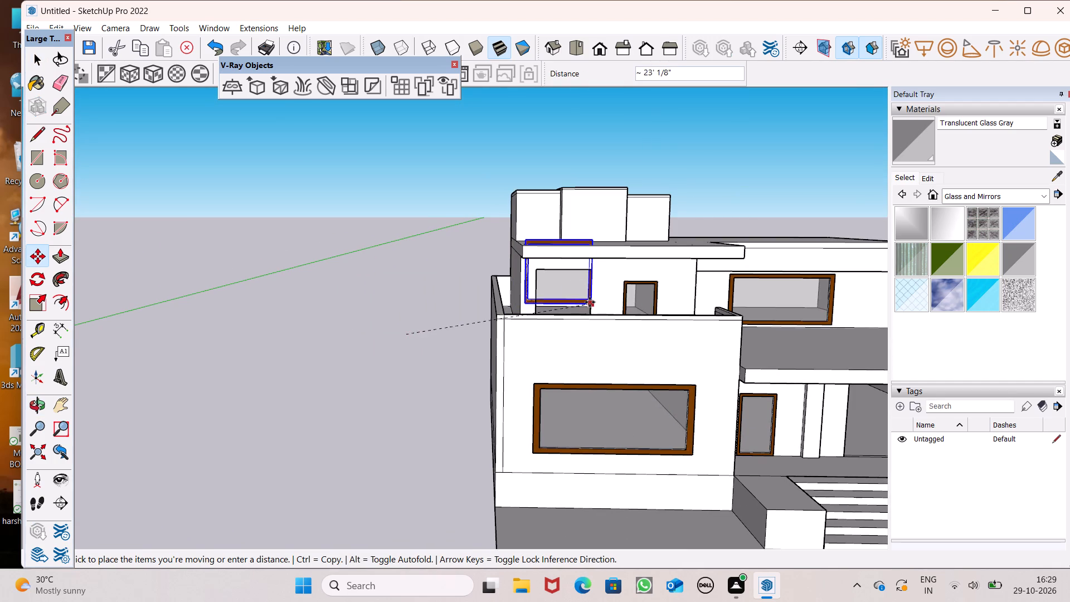
{"action": "left_click_drag", "start_coordinate": [590, 302], "coordinate": [590, 300]}
Move the frame by its lower corner onto the matching lower corner of the empty upper-floor opening.
{"action": "middle_click_drag", "start_coordinate": [588, 312], "coordinate": [568, 377]}
{"action": "scroll", "coordinate": [568, 377], "scroll_direction": "up", "scroll_amount": 1}
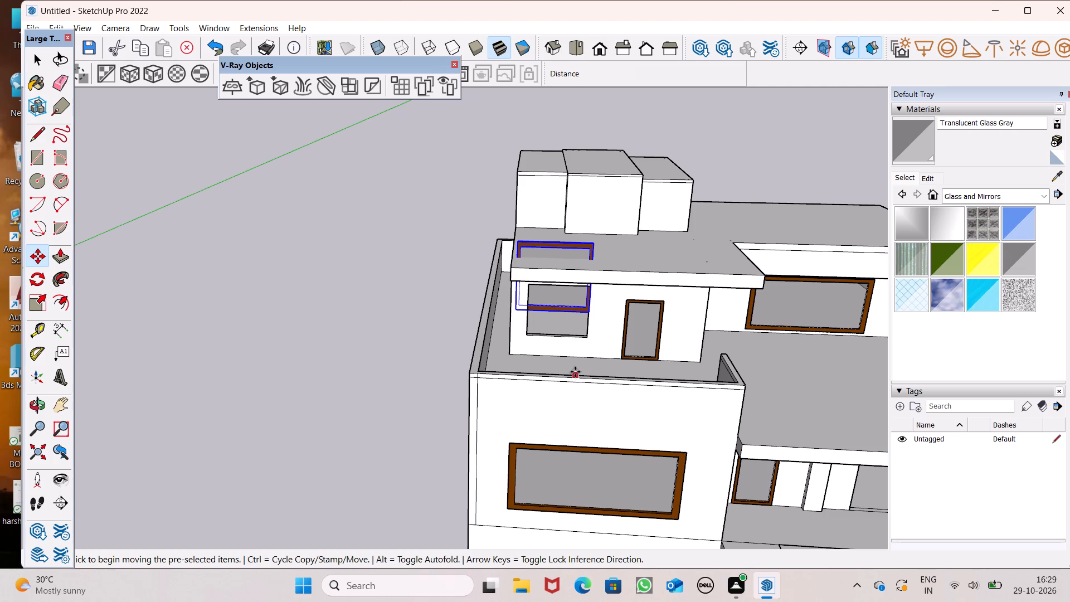
{"action": "scroll", "coordinate": [557, 391], "scroll_direction": "up", "scroll_amount": 2}
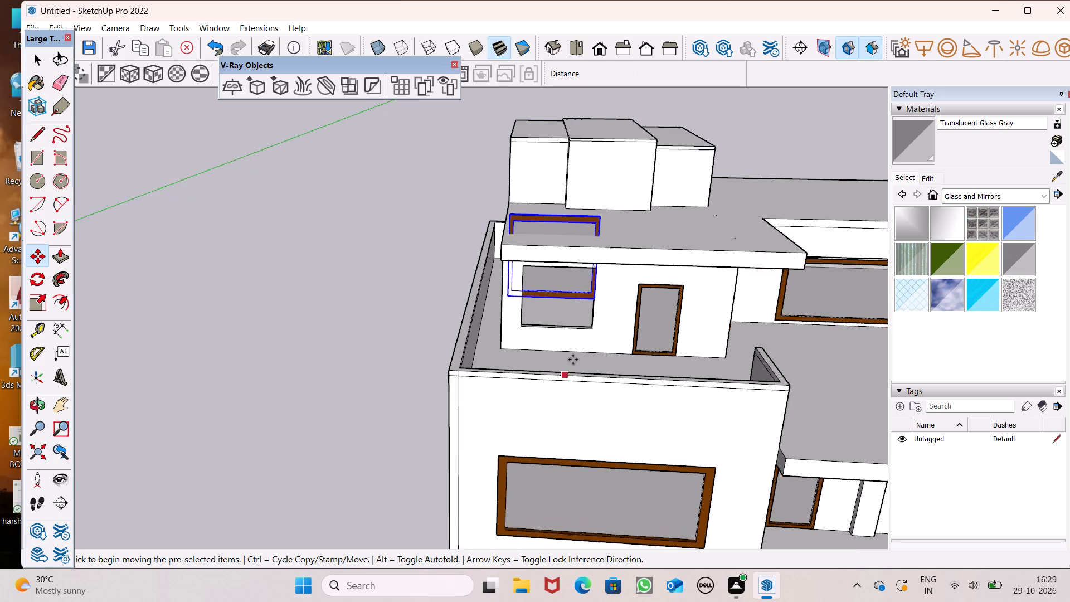
{"action": "scroll", "coordinate": [573, 360], "scroll_direction": "up", "scroll_amount": 4}
{"action": "scroll", "coordinate": [616, 276], "scroll_direction": "up", "scroll_amount": 6}
{"action": "left_click_drag", "start_coordinate": [589, 287], "coordinate": [568, 361]}
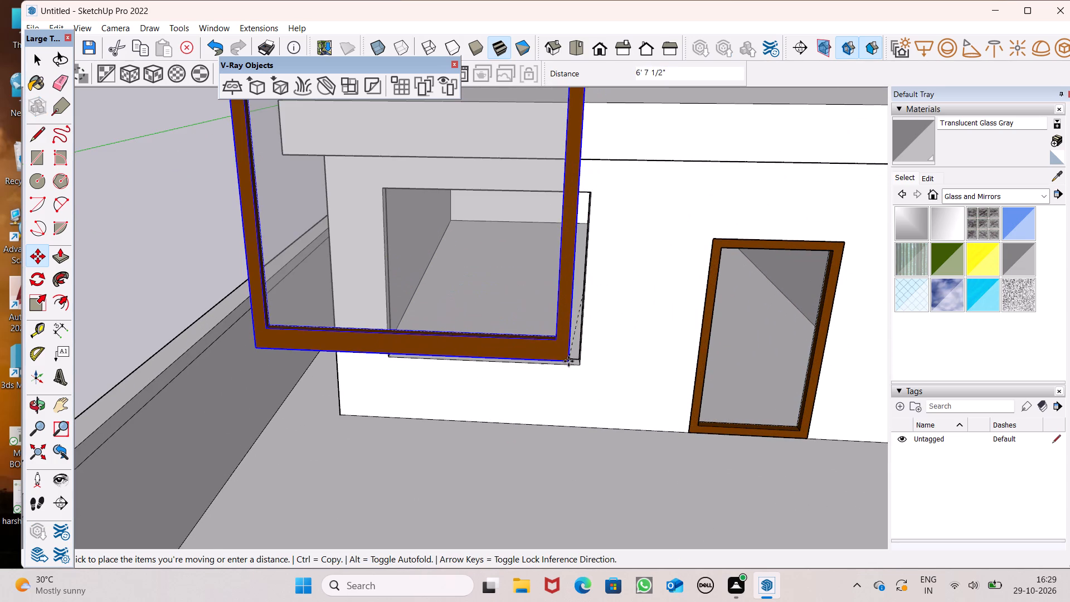
{"action": "left_click_drag", "start_coordinate": [568, 361], "coordinate": [577, 365]}
Scale the frame diagonally from its far upper corner to the opening's upper corner so it fits the opening.
{"action": "middle_click_drag", "start_coordinate": [581, 358], "coordinate": [598, 299]}
{"action": "scroll", "coordinate": [597, 301], "scroll_direction": "down", "scroll_amount": 4}
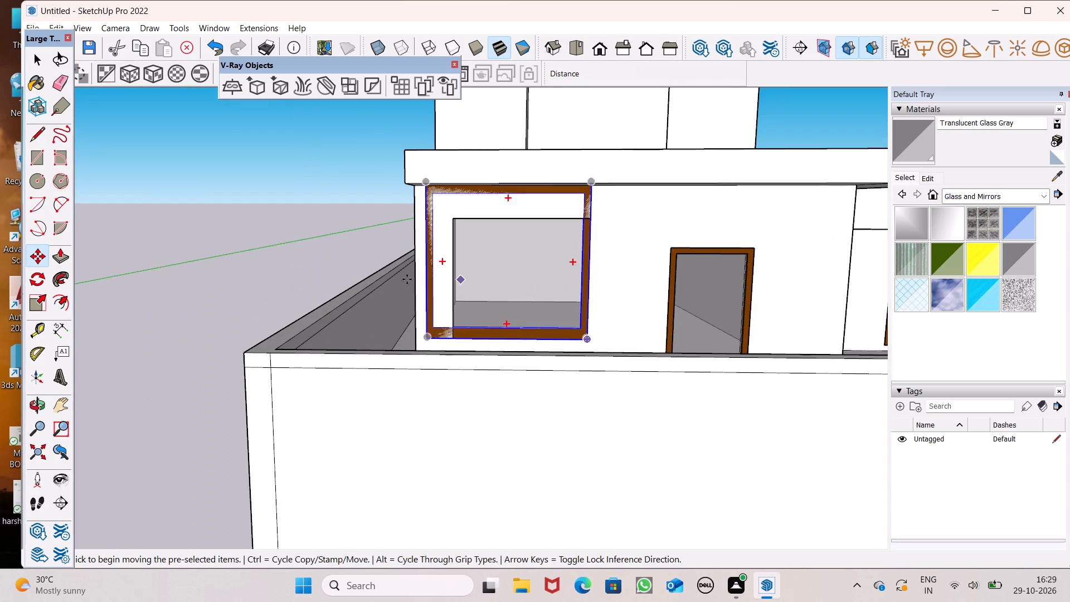
{"action": "left_click", "coordinate": [35, 300]}
{"action": "scroll", "coordinate": [390, 184], "scroll_direction": "up", "scroll_amount": 3}
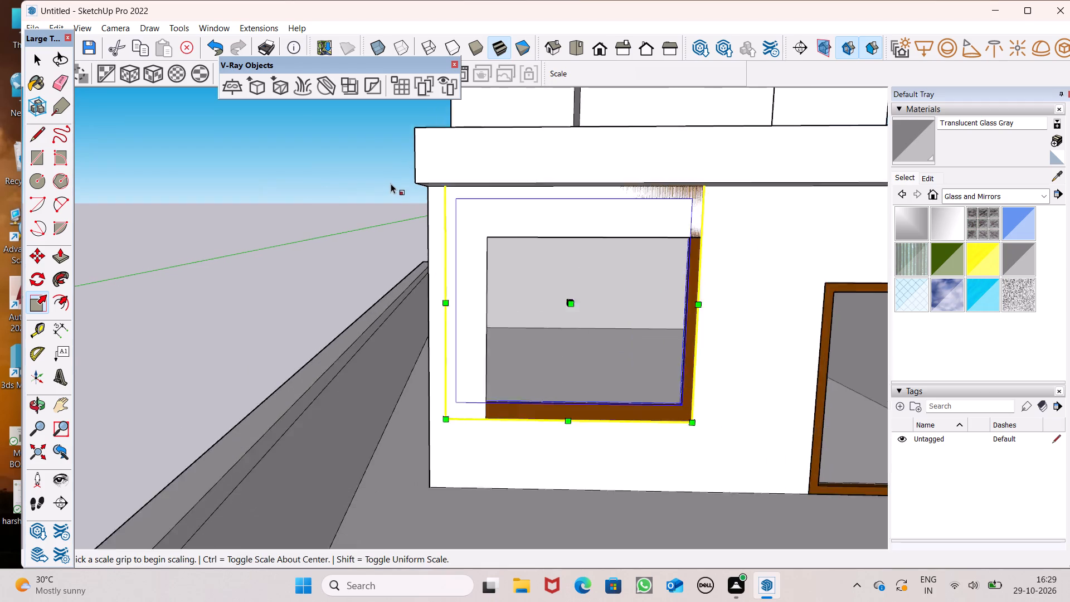
{"action": "scroll", "coordinate": [391, 183], "scroll_direction": "up", "scroll_amount": 3}
{"action": "scroll", "coordinate": [531, 232], "scroll_direction": "down", "scroll_amount": 6}
{"action": "middle_click_drag", "start_coordinate": [580, 254], "coordinate": [585, 183]}
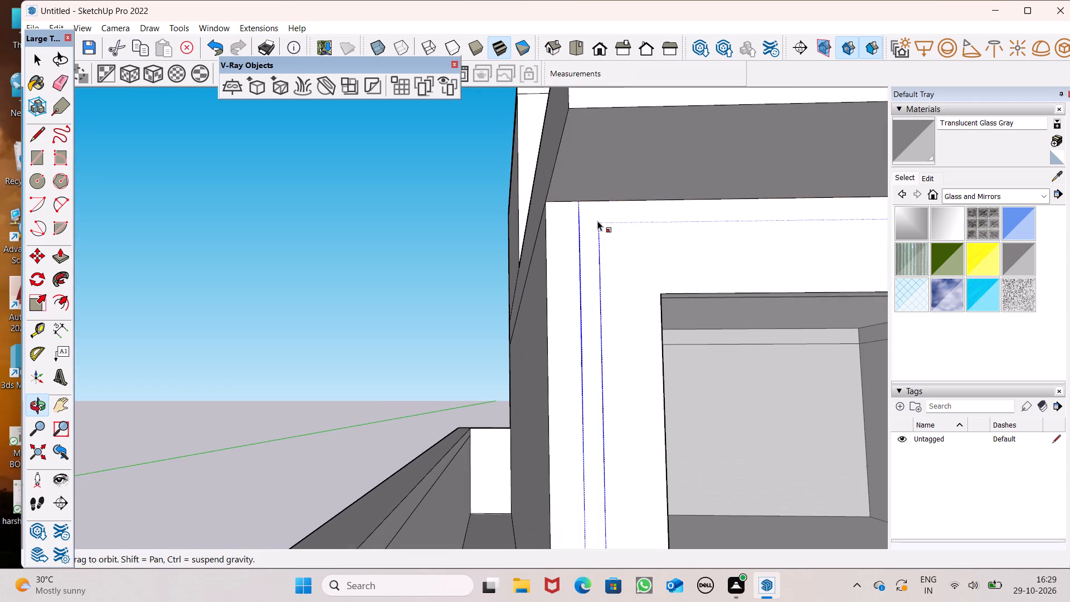
{"action": "left_click_drag", "start_coordinate": [582, 201], "coordinate": [588, 210]}
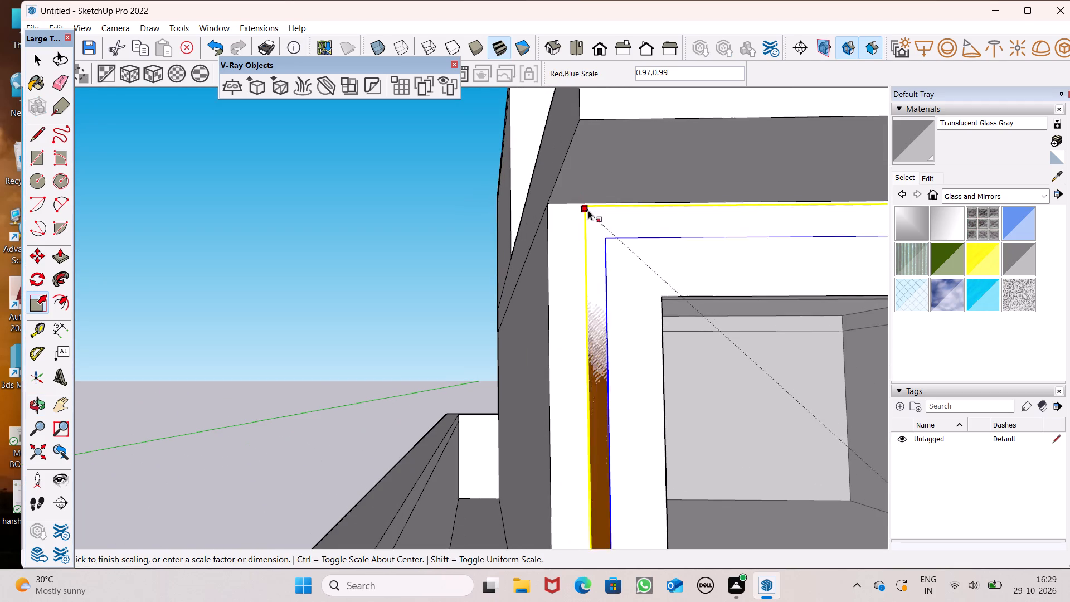
{"action": "left_click_drag", "start_coordinate": [588, 210], "coordinate": [666, 297]}
{"action": "scroll", "coordinate": [569, 245], "scroll_direction": "down", "scroll_amount": 8}
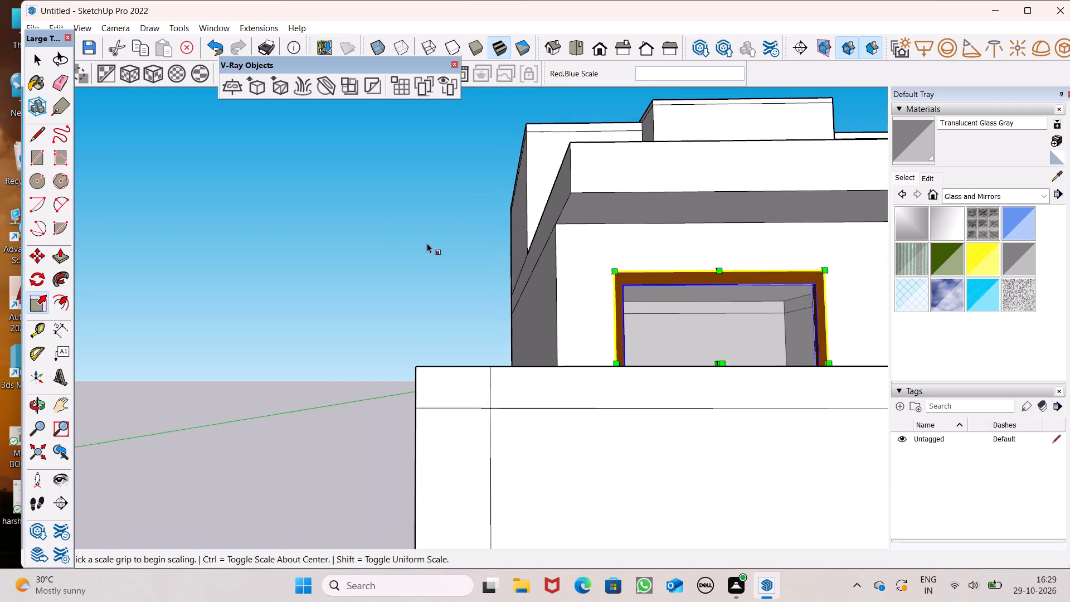
{"action": "scroll", "coordinate": [363, 213], "scroll_direction": "down", "scroll_amount": 4}
{"action": "key", "text": "space"}
{"action": "left_click", "coordinate": [342, 213]}
Examine the fitted upper-floor frames and the remaining openings from several sides of the house.
{"action": "middle_click_drag", "start_coordinate": [421, 289], "coordinate": [417, 338]}
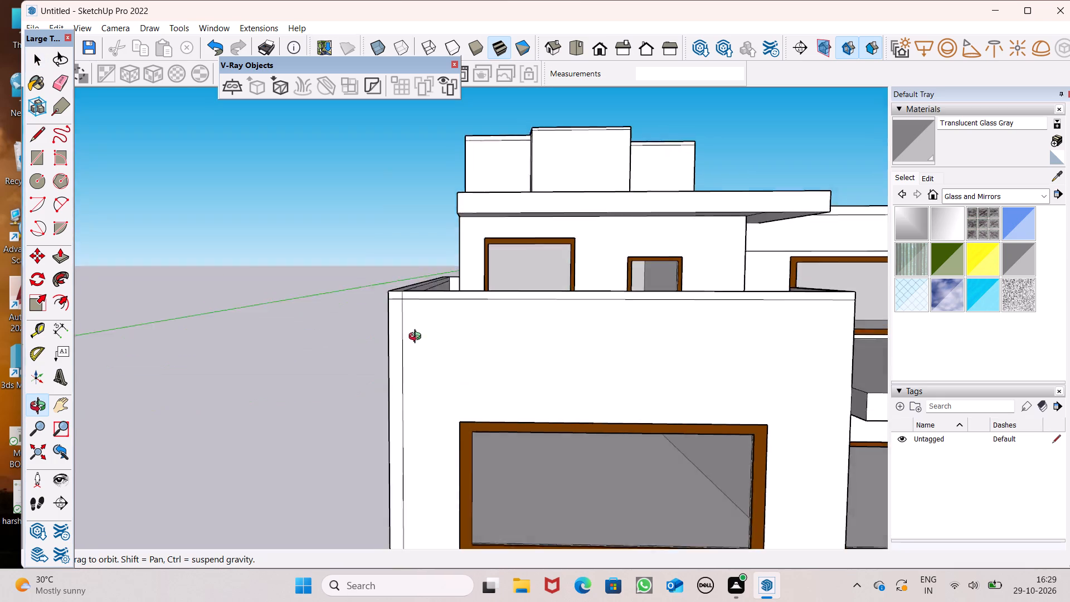
{"action": "middle_click_drag", "start_coordinate": [417, 338], "coordinate": [415, 364]}
{"action": "scroll", "coordinate": [485, 222], "scroll_direction": "down", "scroll_amount": 4}
{"action": "middle_click_drag", "start_coordinate": [586, 246], "coordinate": [315, 309]}
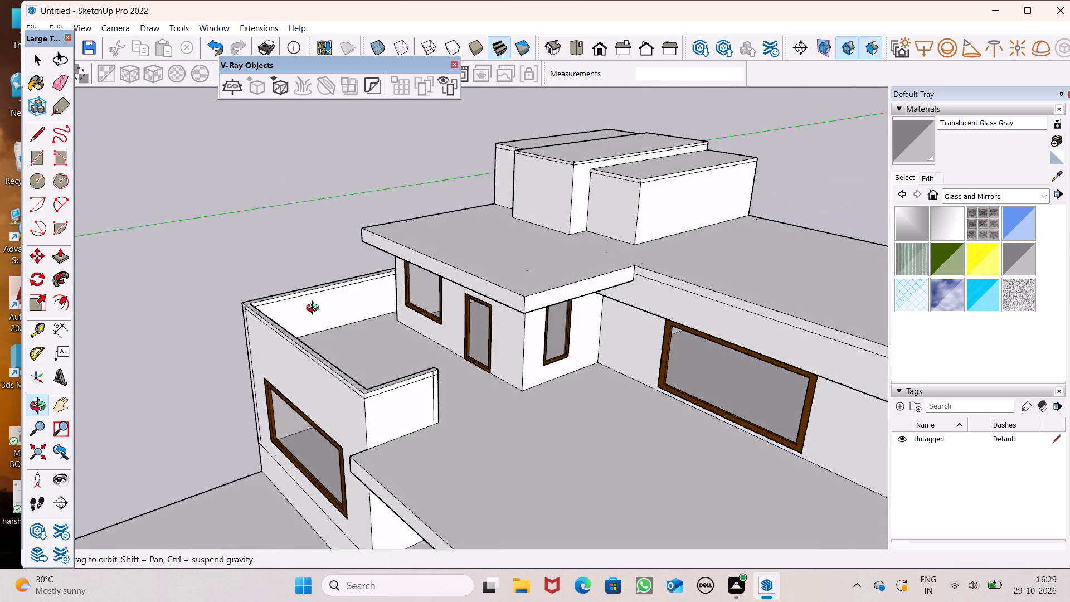
{"action": "middle_click_drag", "start_coordinate": [315, 309], "coordinate": [526, 265]}
{"action": "scroll", "coordinate": [524, 266], "scroll_direction": "up", "scroll_amount": 1}
{"action": "scroll", "coordinate": [255, 150], "scroll_direction": "down", "scroll_amount": 9}
{"action": "middle_click_drag", "start_coordinate": [314, 200], "coordinate": [374, 199]}
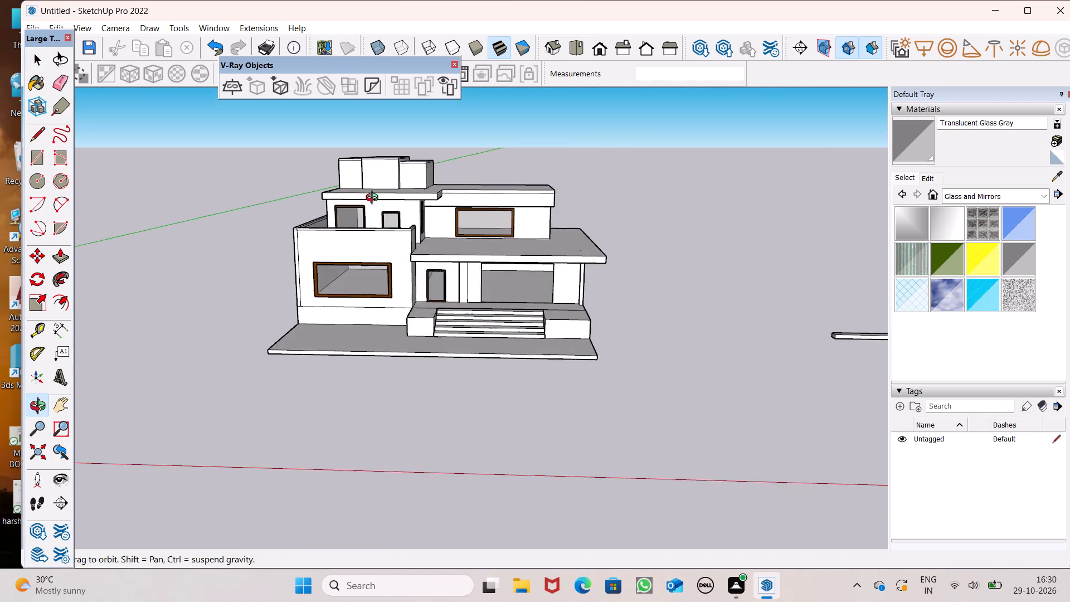
{"action": "middle_click_drag", "start_coordinate": [374, 199], "coordinate": [400, 191]}
{"action": "scroll", "coordinate": [603, 307], "scroll_direction": "up", "scroll_amount": 7}
{"action": "scroll", "coordinate": [514, 301], "scroll_direction": "down", "scroll_amount": 3}
{"action": "scroll", "coordinate": [619, 303], "scroll_direction": "up", "scroll_amount": 1}
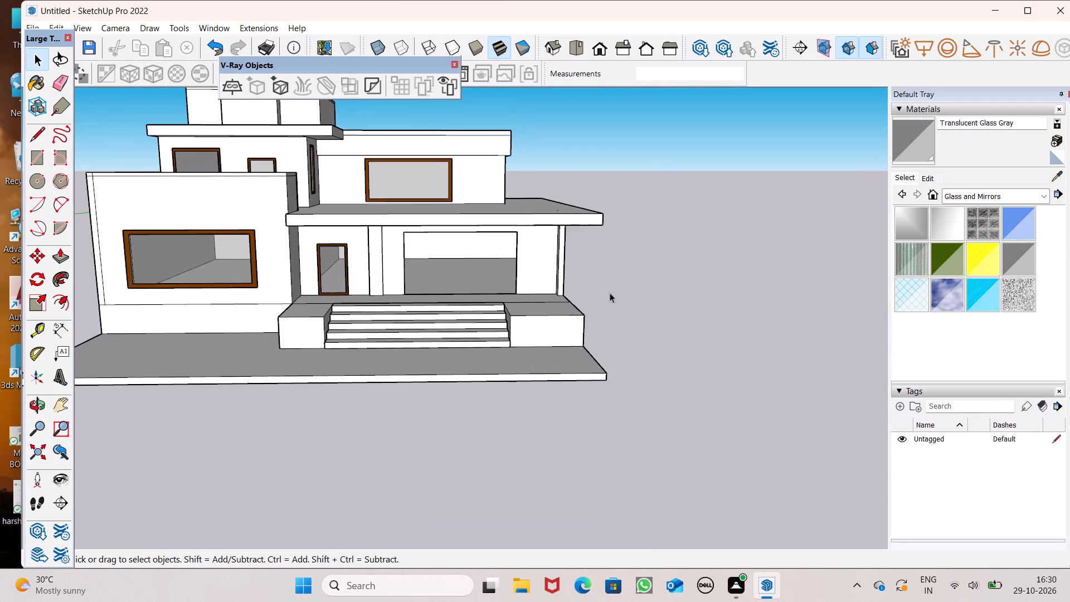
{"action": "scroll", "coordinate": [500, 297], "scroll_direction": "down", "scroll_amount": 4}
{"action": "scroll", "coordinate": [420, 317], "scroll_direction": "down", "scroll_amount": 7}
{"action": "scroll", "coordinate": [515, 303], "scroll_direction": "up", "scroll_amount": 7}
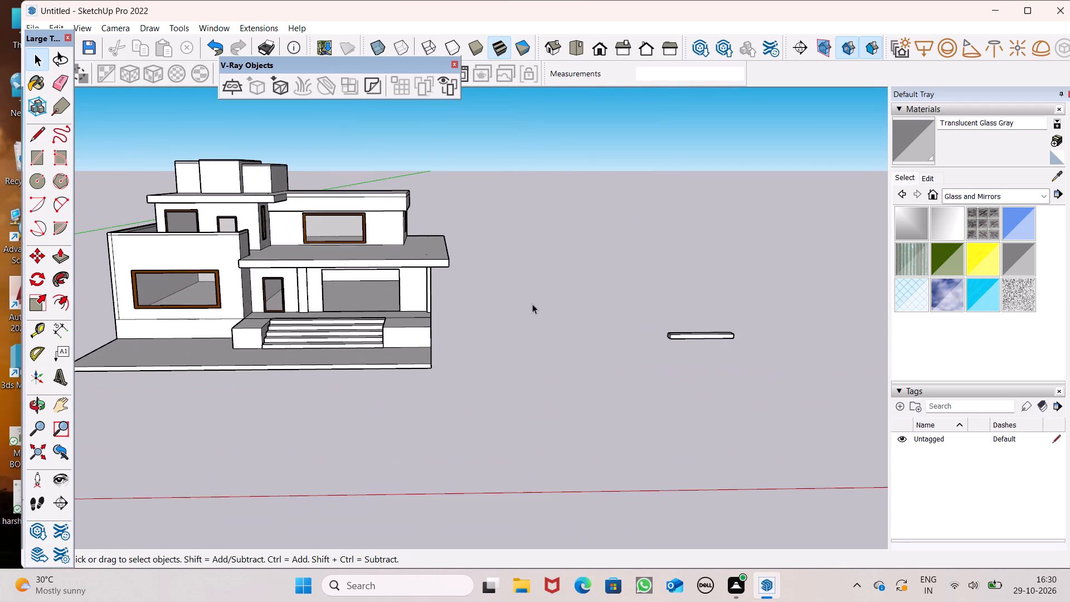
{"action": "scroll", "coordinate": [529, 305], "scroll_direction": "up", "scroll_amount": 7}
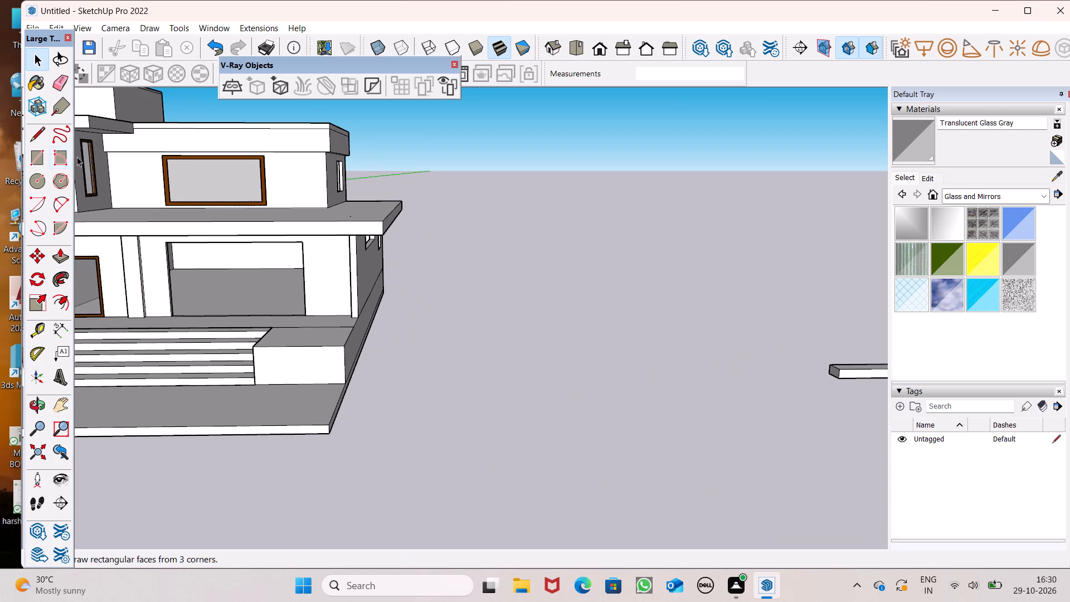
Draw an upright rectangle in the free space beside the house, parallel to its front façade.
{"action": "left_click", "coordinate": [36, 158]}
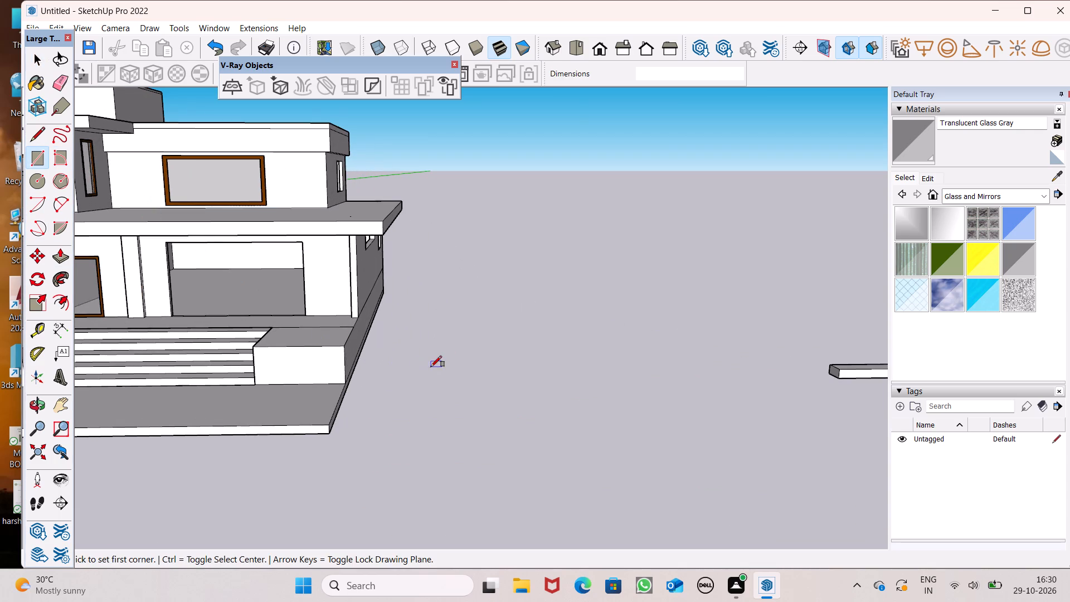
{"action": "middle_click_drag", "start_coordinate": [446, 365], "coordinate": [446, 332]}
{"action": "scroll", "coordinate": [446, 332], "scroll_direction": "up", "scroll_amount": 1}
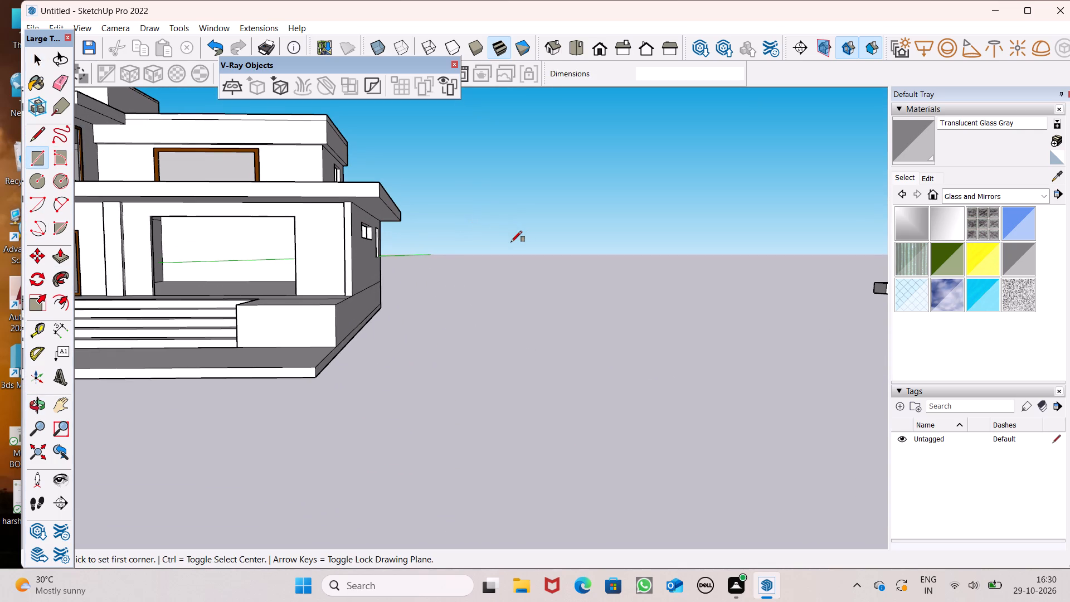
{"action": "scroll", "coordinate": [505, 242], "scroll_direction": "down", "scroll_amount": 6}
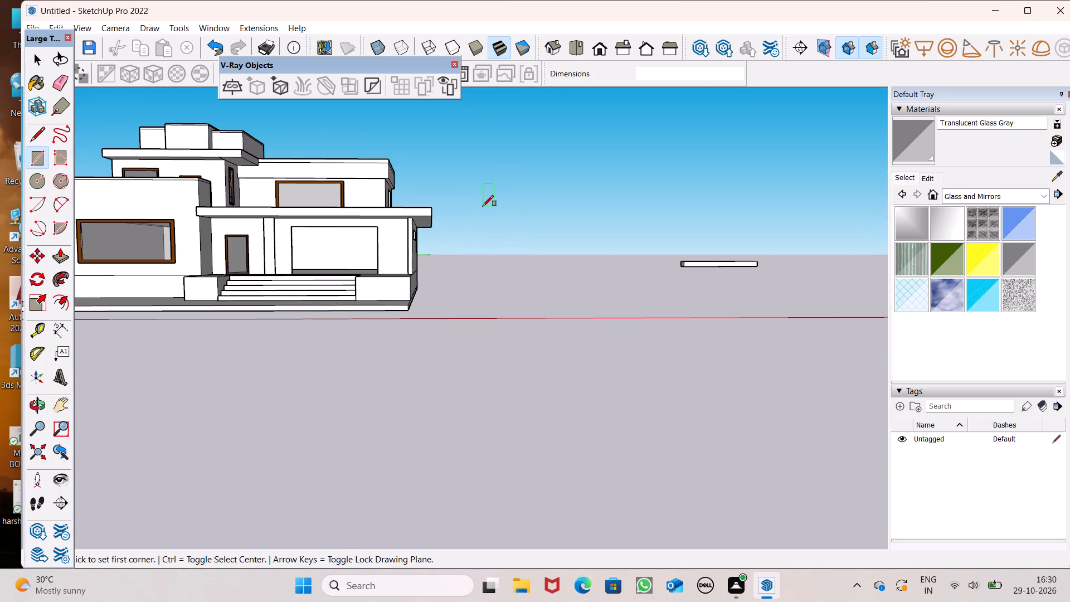
{"action": "left_click", "coordinate": [483, 206]}
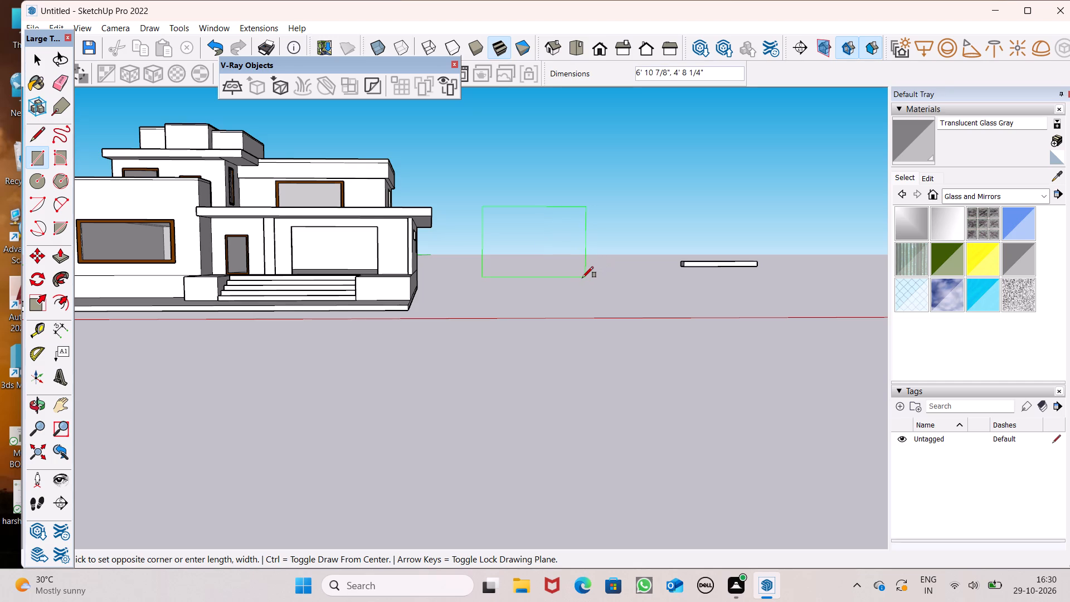
{"action": "scroll", "coordinate": [582, 278], "scroll_direction": "up", "scroll_amount": 5}
{"action": "scroll", "coordinate": [589, 289], "scroll_direction": "down", "scroll_amount": 8}
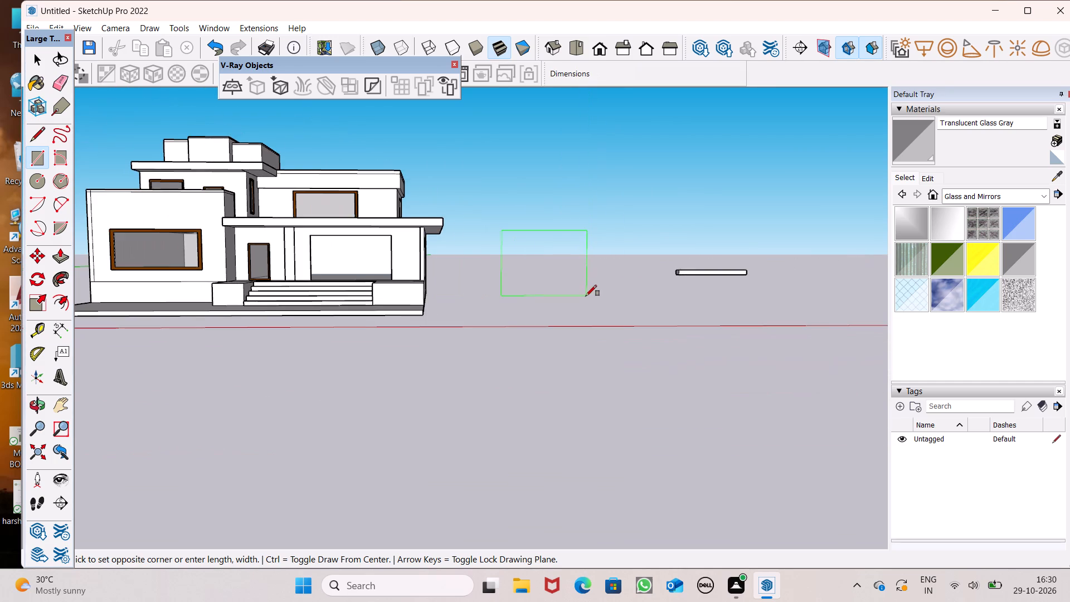
{"action": "left_click", "coordinate": [597, 300]}
{"action": "scroll", "coordinate": [559, 253], "scroll_direction": "up", "scroll_amount": 5}
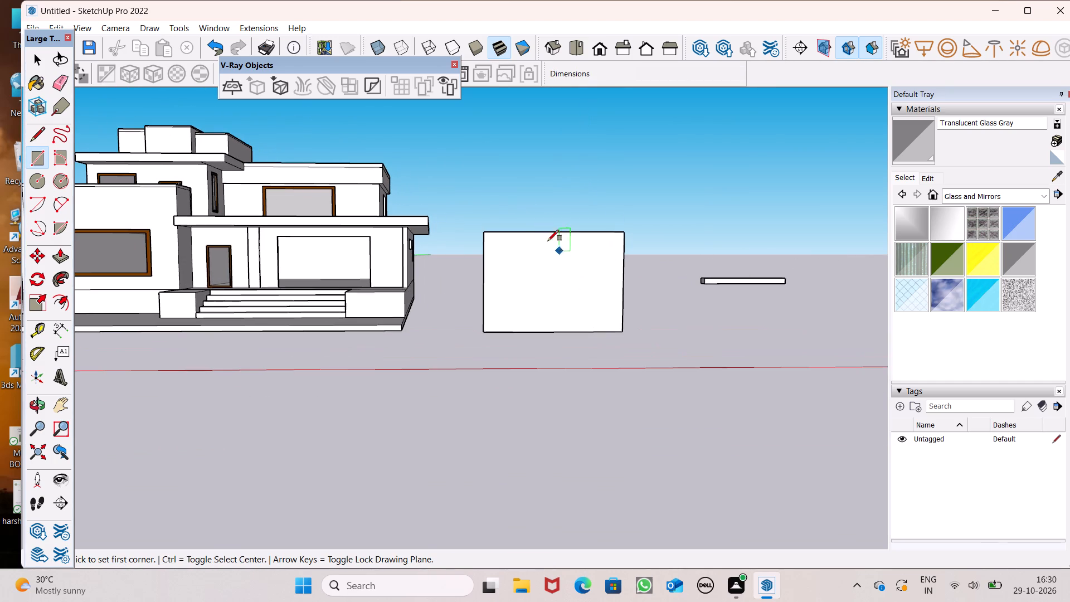
{"action": "scroll", "coordinate": [441, 78], "scroll_direction": "down", "scroll_amount": 1}
{"action": "scroll", "coordinate": [428, 158], "scroll_direction": "down", "scroll_amount": 4}
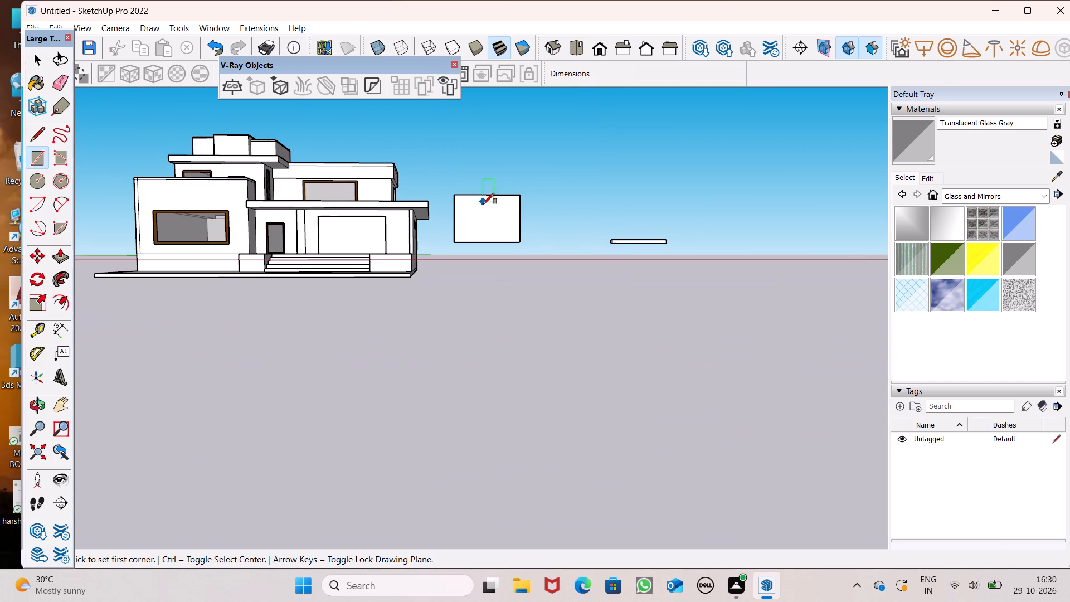
{"action": "scroll", "coordinate": [512, 199], "scroll_direction": "down", "scroll_amount": 1}
{"action": "middle_click_drag", "start_coordinate": [517, 242], "coordinate": [513, 313]}
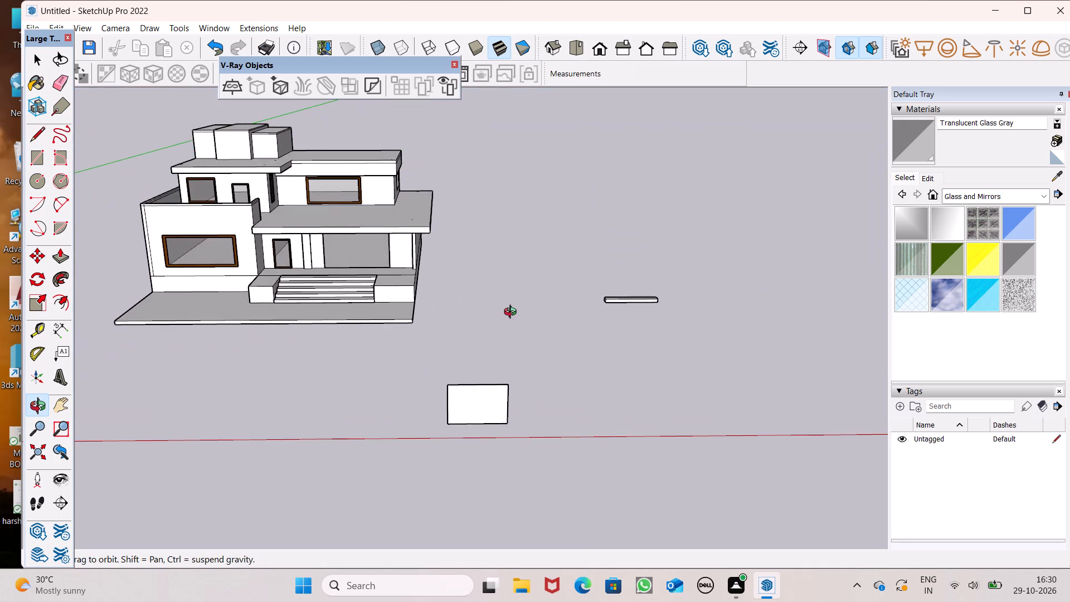
{"action": "middle_click_drag", "start_coordinate": [513, 313], "coordinate": [502, 273]}
{"action": "key", "text": "space"}
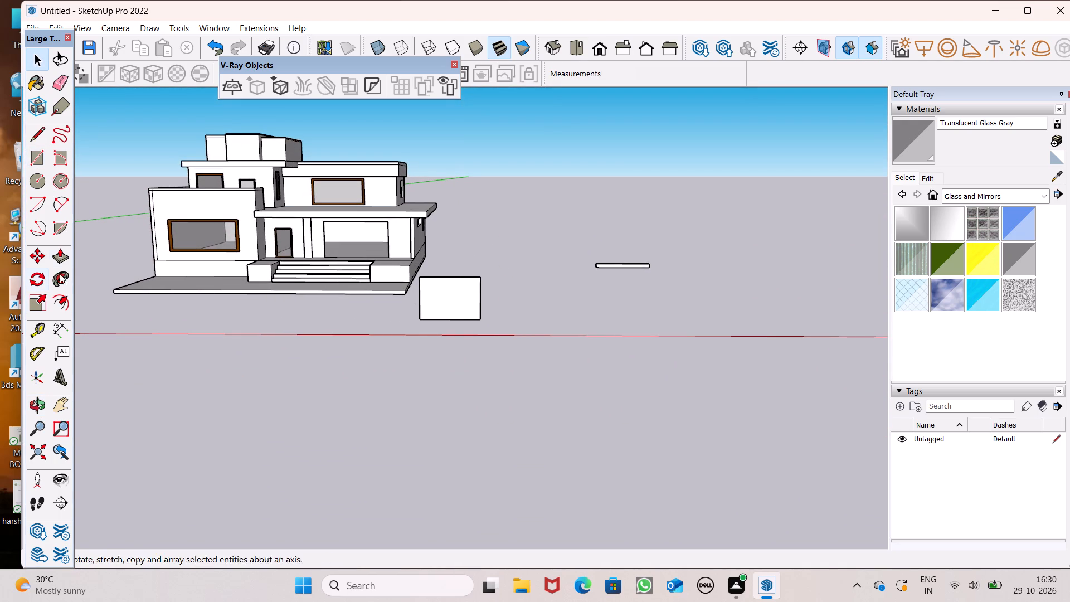
Offset the new rectangle's outline inward by about 3 5/8" to form a frame border.
{"action": "left_click", "coordinate": [65, 304]}
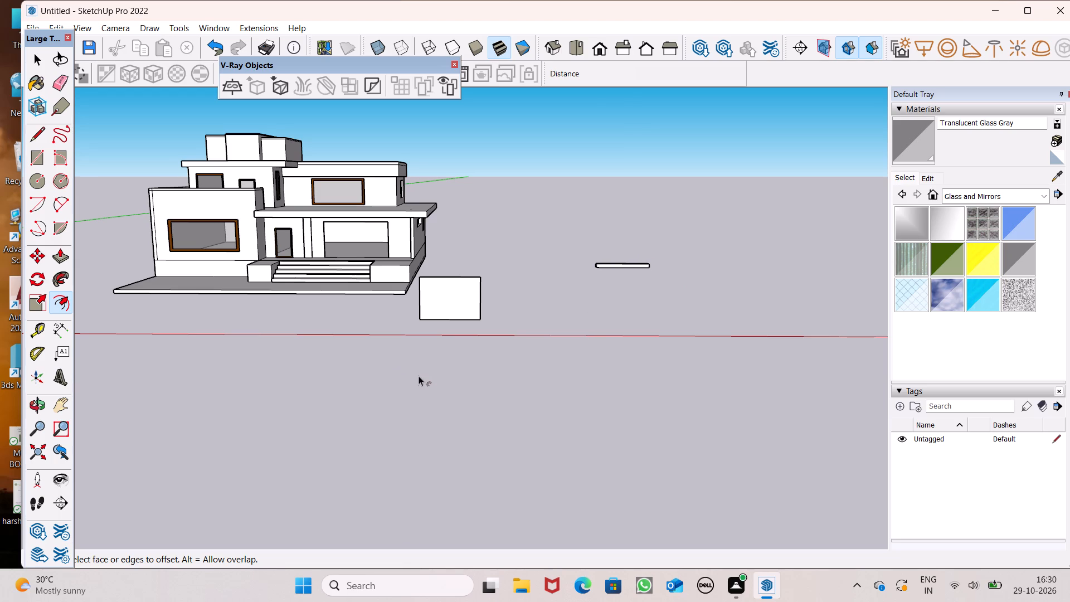
{"action": "scroll", "coordinate": [425, 283], "scroll_direction": "up", "scroll_amount": 8}
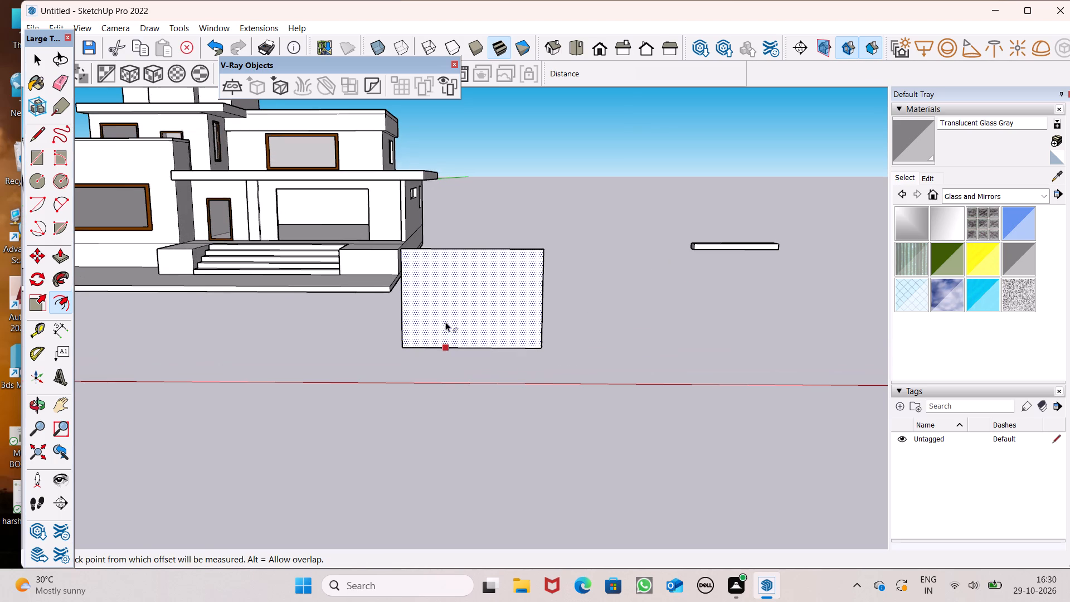
{"action": "scroll", "coordinate": [454, 297], "scroll_direction": "up", "scroll_amount": 1}
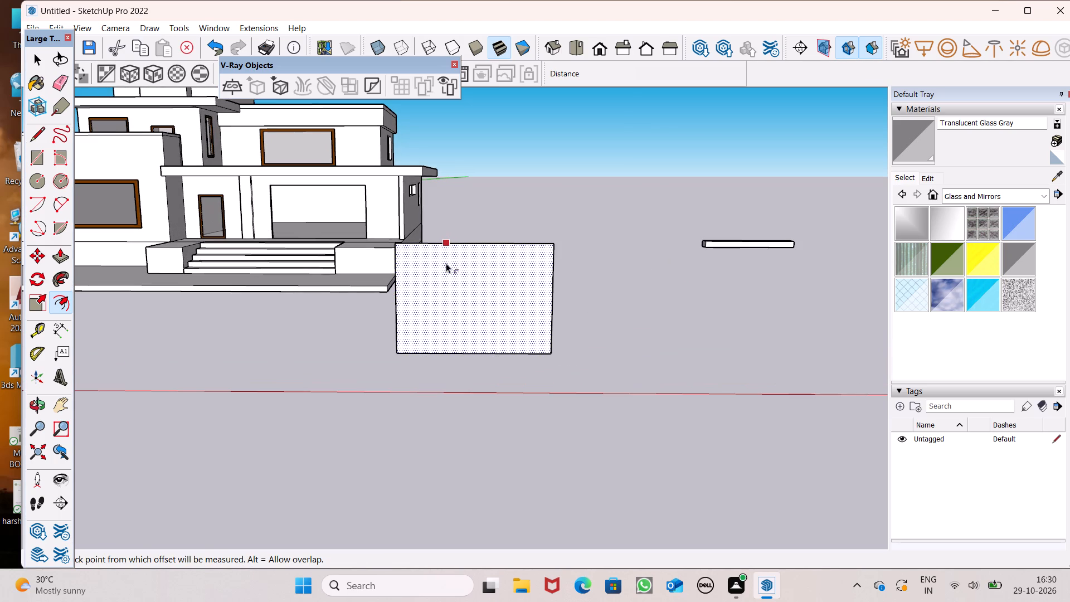
{"action": "left_click_drag", "start_coordinate": [445, 262], "coordinate": [446, 250]}
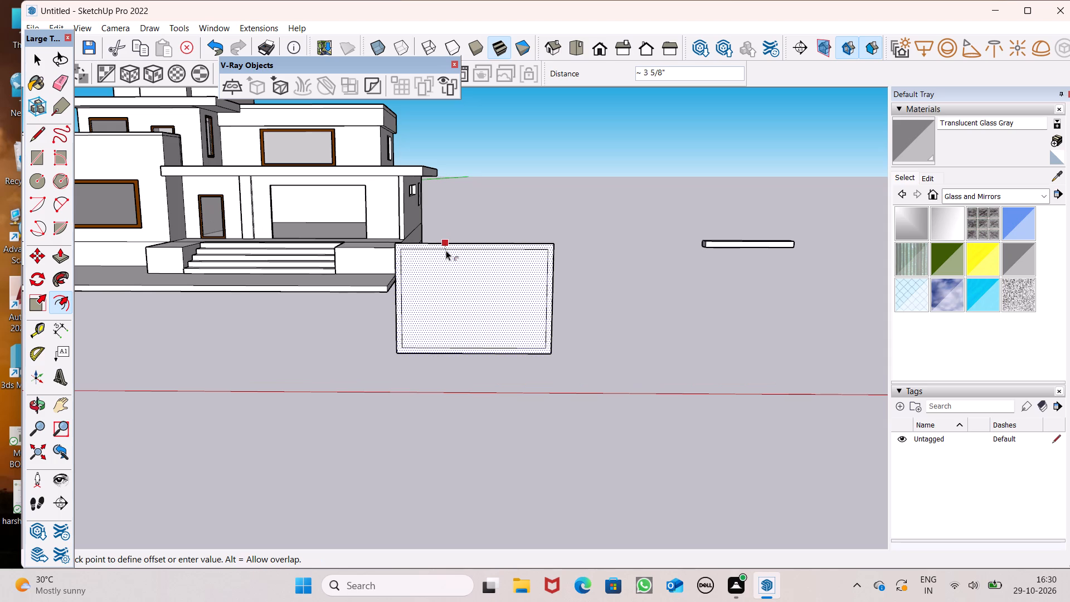
{"action": "left_click_drag", "start_coordinate": [446, 250], "coordinate": [448, 250]}
{"action": "scroll", "coordinate": [493, 221], "scroll_direction": "down", "scroll_amount": 2}
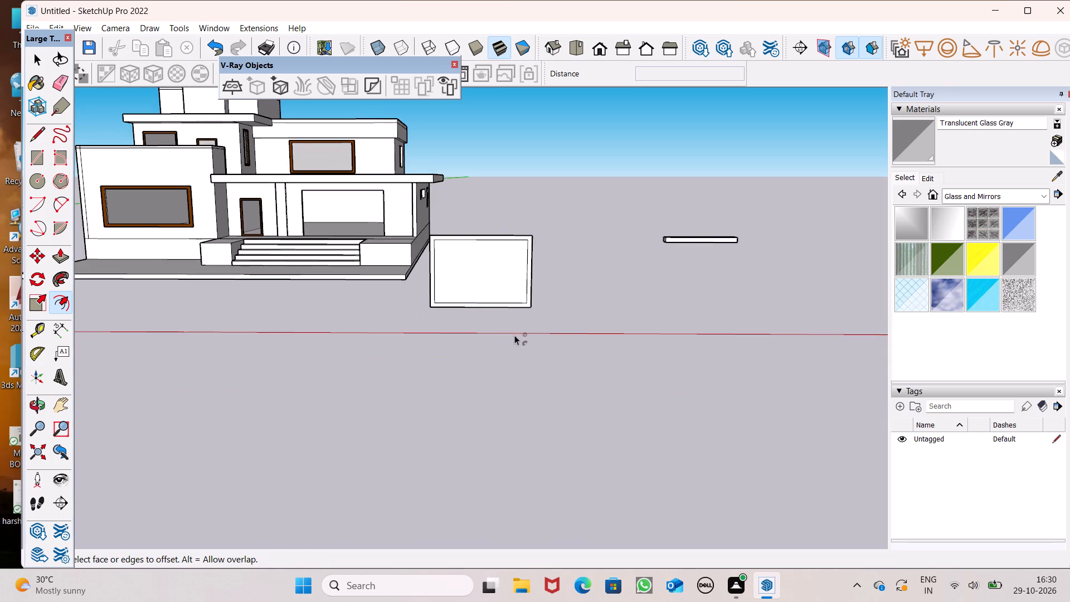
Draw a narrow vertical mullion strip about 4' 9" high between the inner outline's upper and lower edges, off-centre.
{"action": "middle_click_drag", "start_coordinate": [514, 335], "coordinate": [521, 340]}
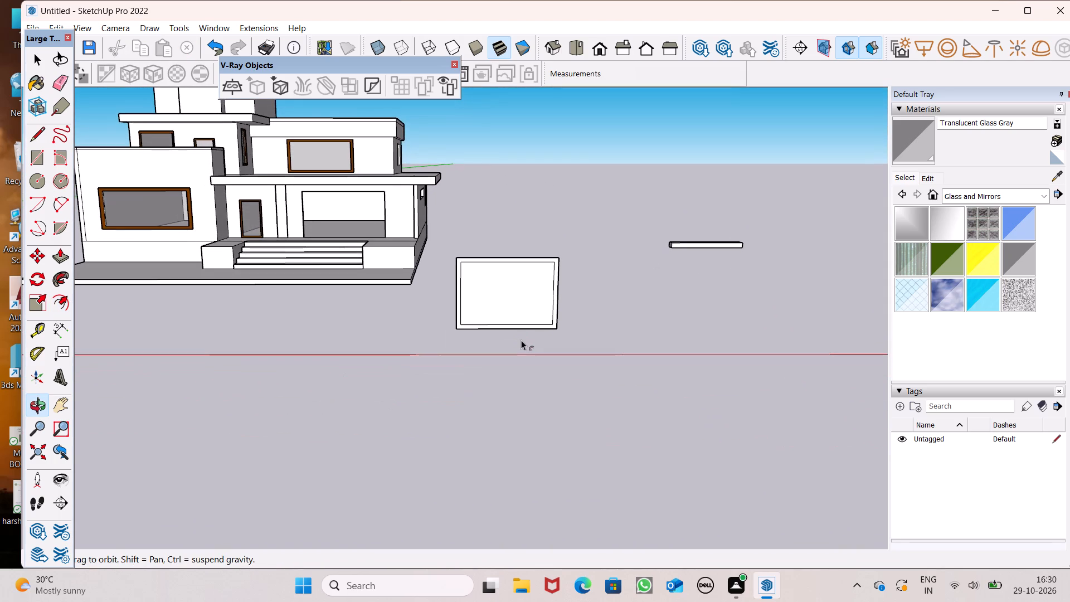
{"action": "left_click", "coordinate": [39, 156]}
{"action": "scroll", "coordinate": [581, 319], "scroll_direction": "up", "scroll_amount": 4}
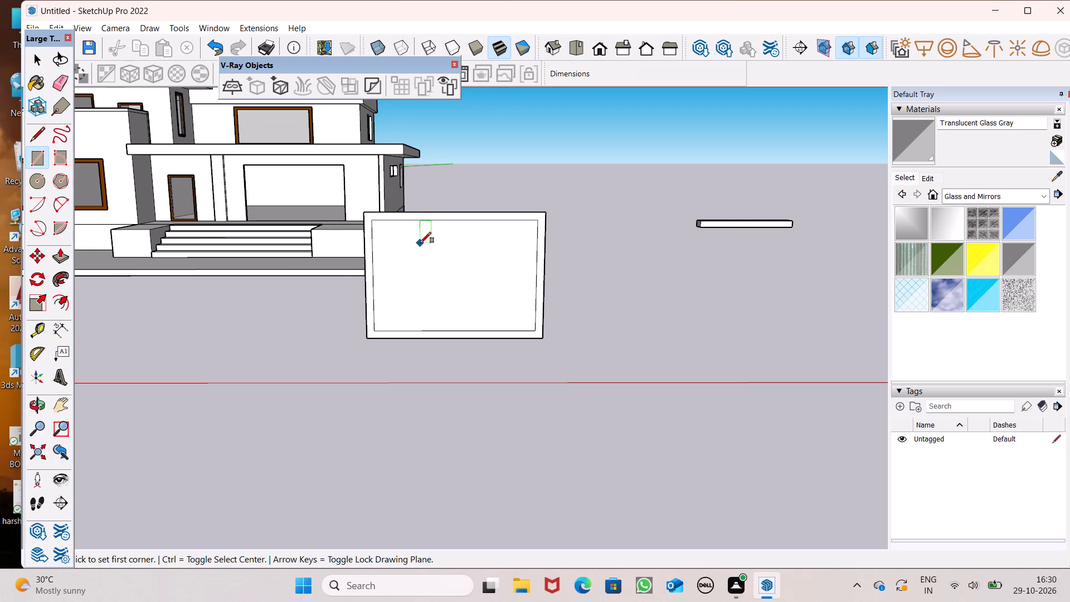
{"action": "scroll", "coordinate": [424, 246], "scroll_direction": "up", "scroll_amount": 7}
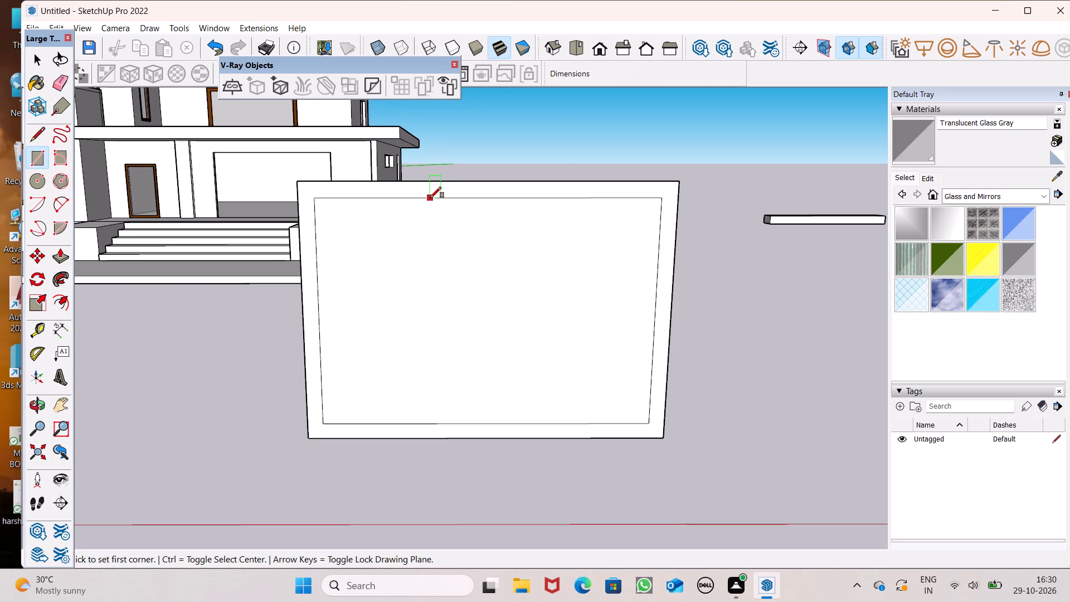
{"action": "left_click", "coordinate": [431, 198]}
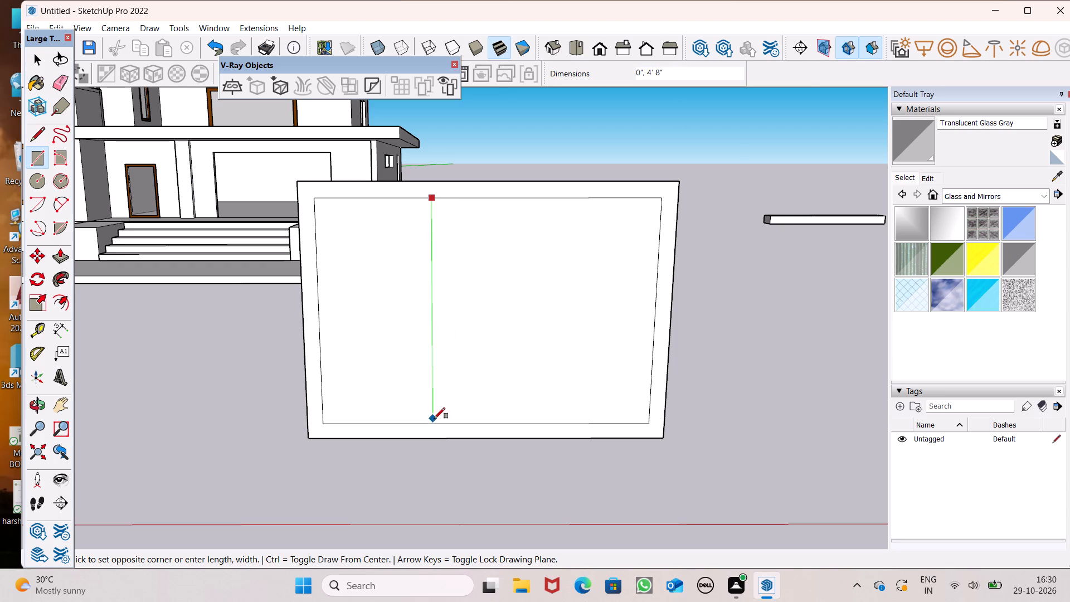
{"action": "scroll", "coordinate": [434, 419], "scroll_direction": "up", "scroll_amount": 5}
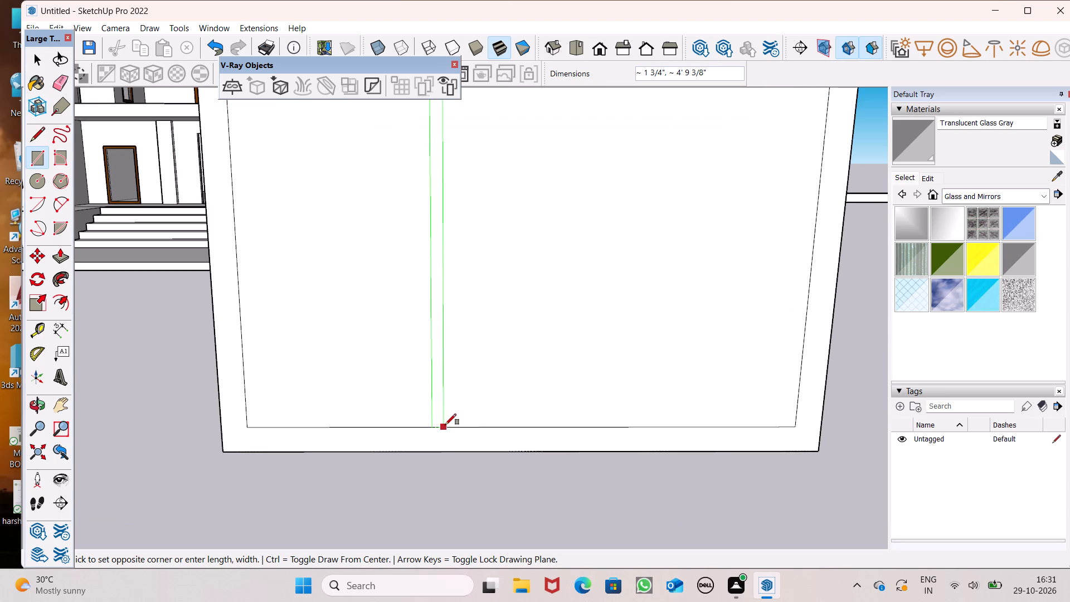
{"action": "left_click", "coordinate": [449, 425]}
{"action": "scroll", "coordinate": [417, 397], "scroll_direction": "down", "scroll_amount": 12}
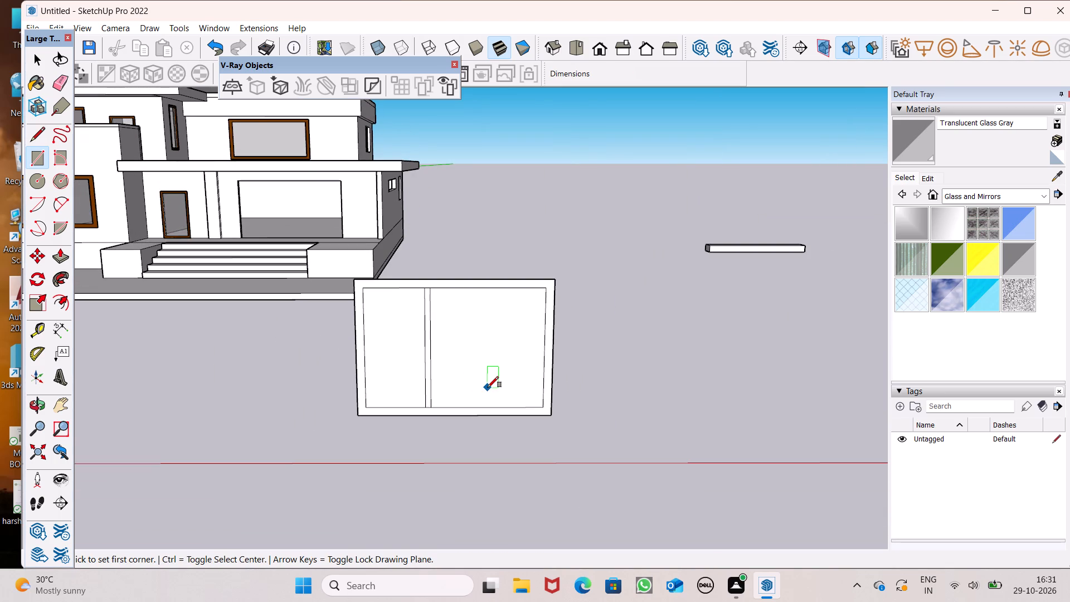
{"action": "key", "text": "space"}
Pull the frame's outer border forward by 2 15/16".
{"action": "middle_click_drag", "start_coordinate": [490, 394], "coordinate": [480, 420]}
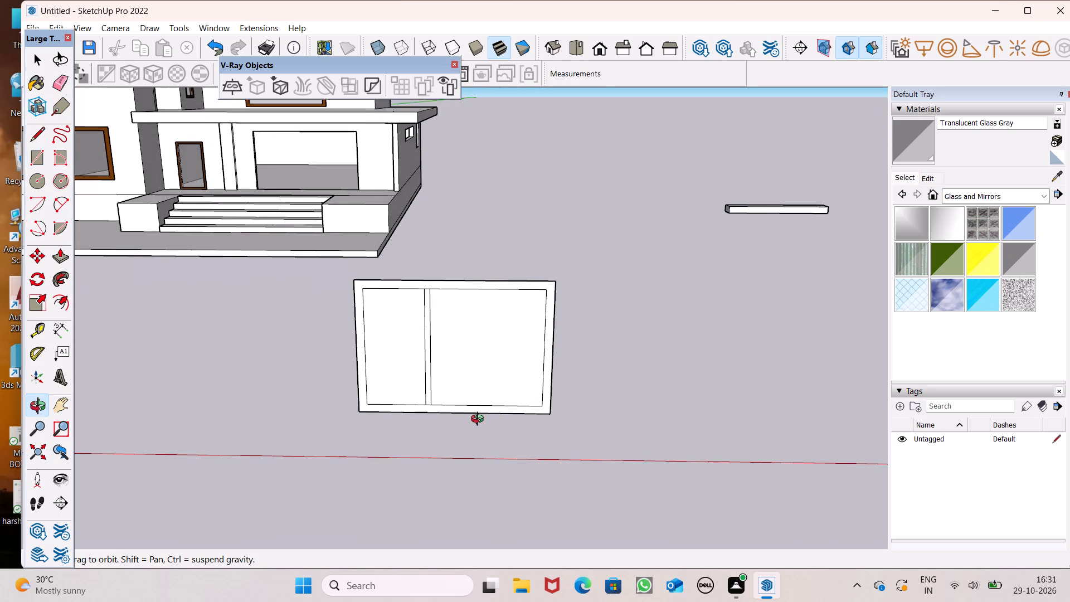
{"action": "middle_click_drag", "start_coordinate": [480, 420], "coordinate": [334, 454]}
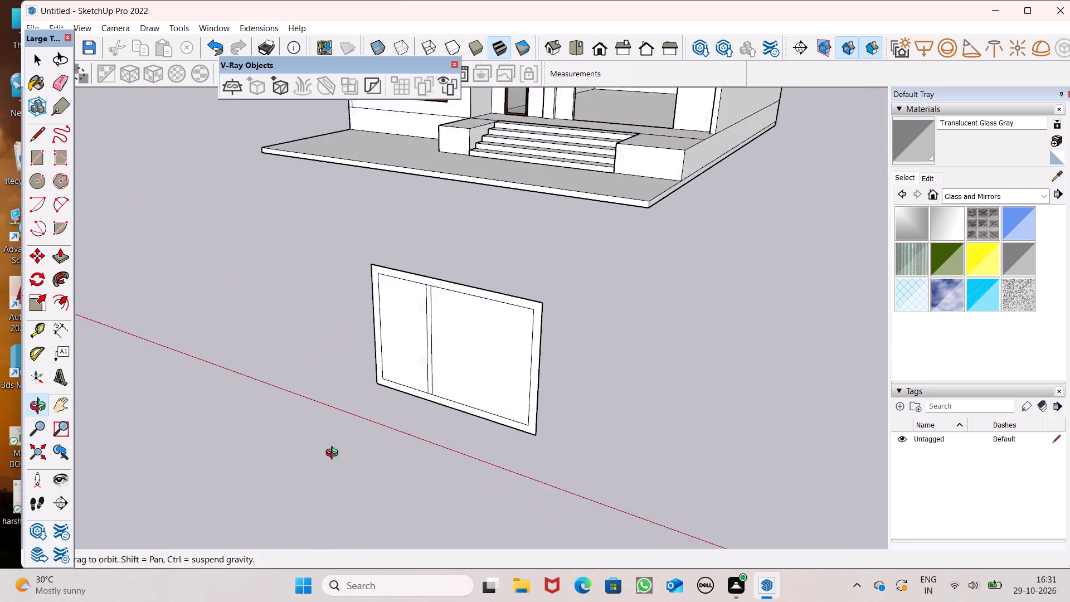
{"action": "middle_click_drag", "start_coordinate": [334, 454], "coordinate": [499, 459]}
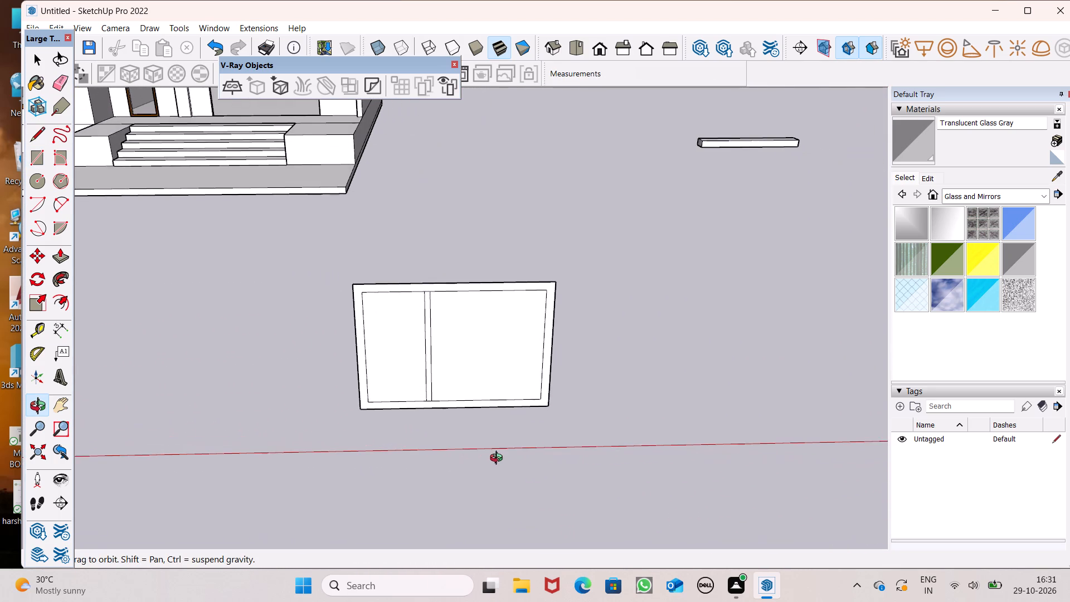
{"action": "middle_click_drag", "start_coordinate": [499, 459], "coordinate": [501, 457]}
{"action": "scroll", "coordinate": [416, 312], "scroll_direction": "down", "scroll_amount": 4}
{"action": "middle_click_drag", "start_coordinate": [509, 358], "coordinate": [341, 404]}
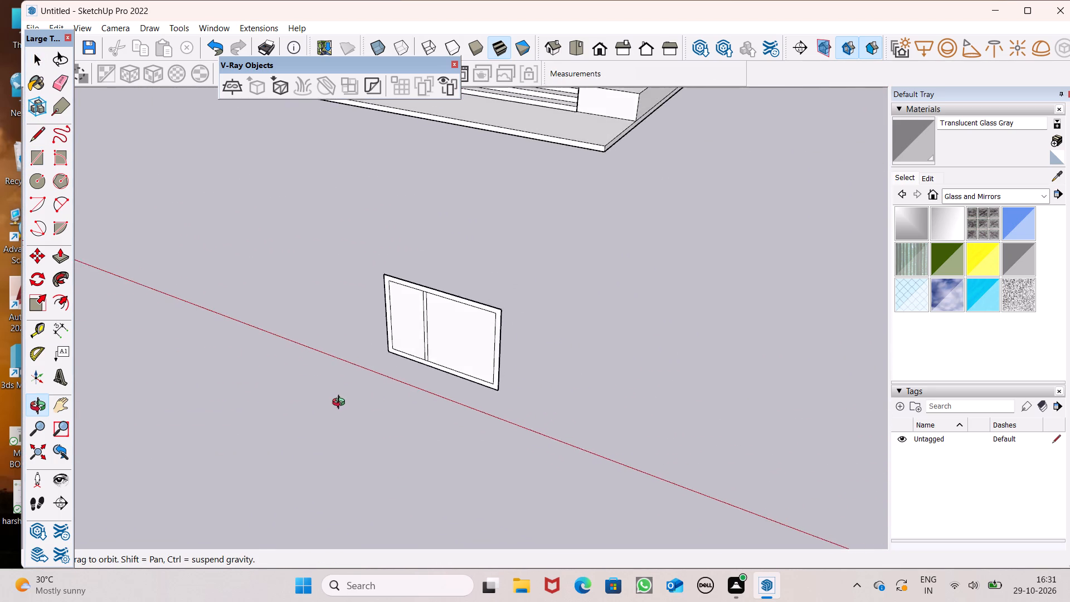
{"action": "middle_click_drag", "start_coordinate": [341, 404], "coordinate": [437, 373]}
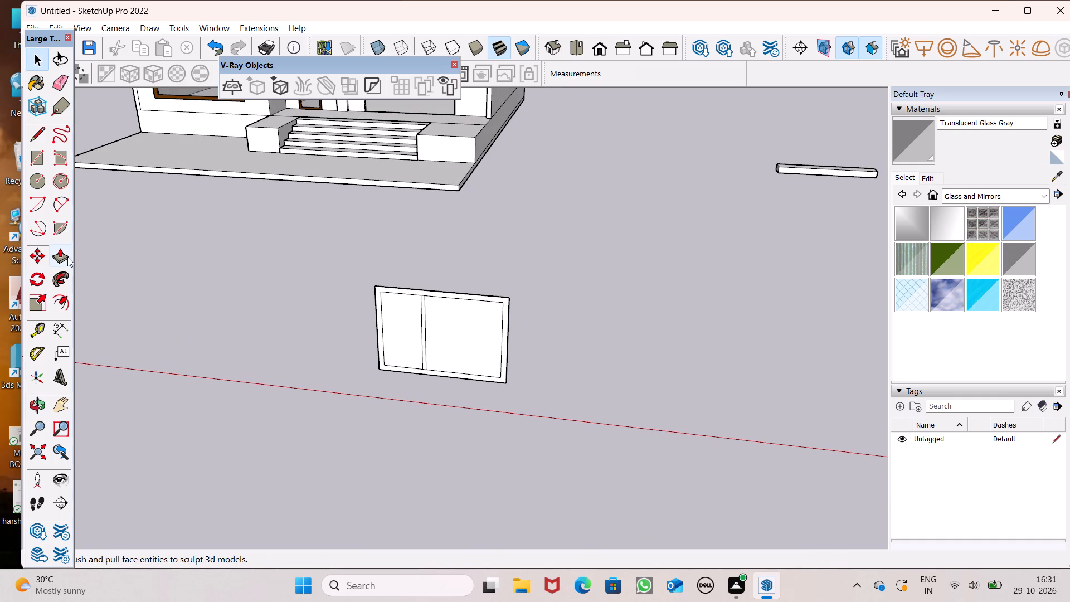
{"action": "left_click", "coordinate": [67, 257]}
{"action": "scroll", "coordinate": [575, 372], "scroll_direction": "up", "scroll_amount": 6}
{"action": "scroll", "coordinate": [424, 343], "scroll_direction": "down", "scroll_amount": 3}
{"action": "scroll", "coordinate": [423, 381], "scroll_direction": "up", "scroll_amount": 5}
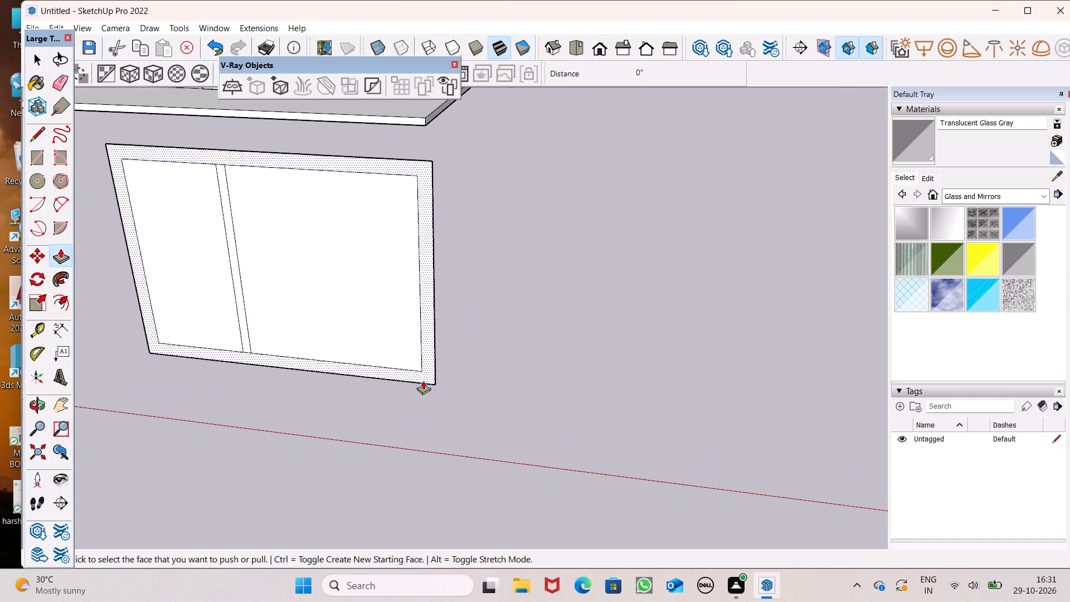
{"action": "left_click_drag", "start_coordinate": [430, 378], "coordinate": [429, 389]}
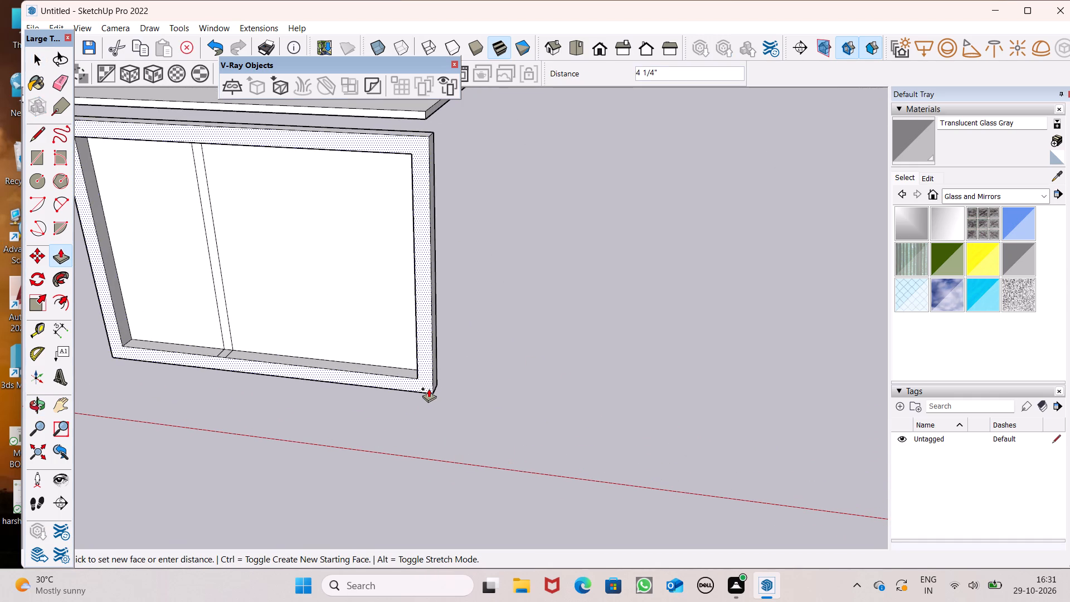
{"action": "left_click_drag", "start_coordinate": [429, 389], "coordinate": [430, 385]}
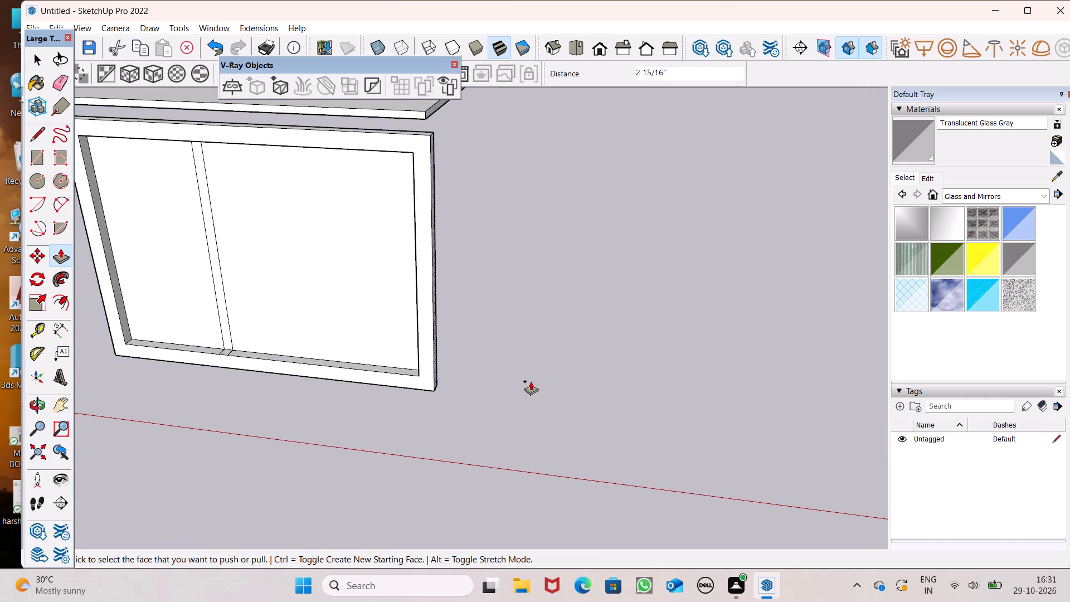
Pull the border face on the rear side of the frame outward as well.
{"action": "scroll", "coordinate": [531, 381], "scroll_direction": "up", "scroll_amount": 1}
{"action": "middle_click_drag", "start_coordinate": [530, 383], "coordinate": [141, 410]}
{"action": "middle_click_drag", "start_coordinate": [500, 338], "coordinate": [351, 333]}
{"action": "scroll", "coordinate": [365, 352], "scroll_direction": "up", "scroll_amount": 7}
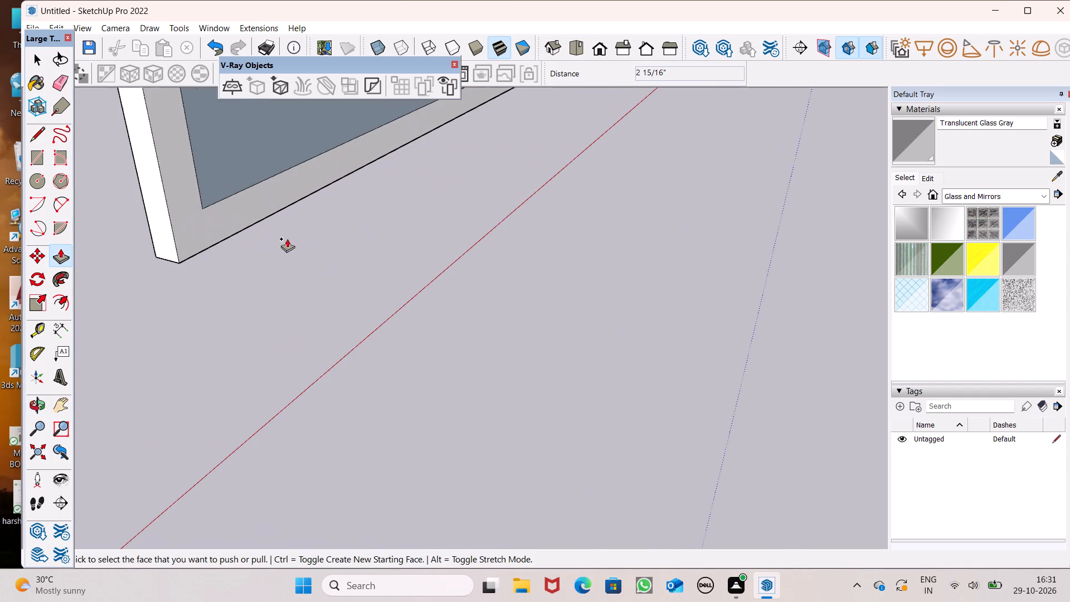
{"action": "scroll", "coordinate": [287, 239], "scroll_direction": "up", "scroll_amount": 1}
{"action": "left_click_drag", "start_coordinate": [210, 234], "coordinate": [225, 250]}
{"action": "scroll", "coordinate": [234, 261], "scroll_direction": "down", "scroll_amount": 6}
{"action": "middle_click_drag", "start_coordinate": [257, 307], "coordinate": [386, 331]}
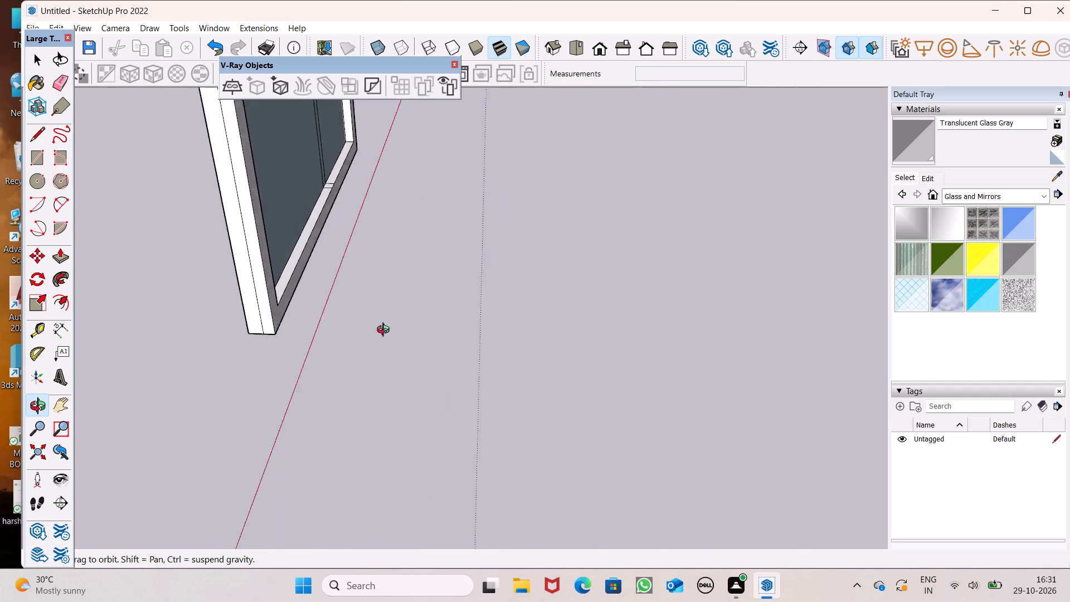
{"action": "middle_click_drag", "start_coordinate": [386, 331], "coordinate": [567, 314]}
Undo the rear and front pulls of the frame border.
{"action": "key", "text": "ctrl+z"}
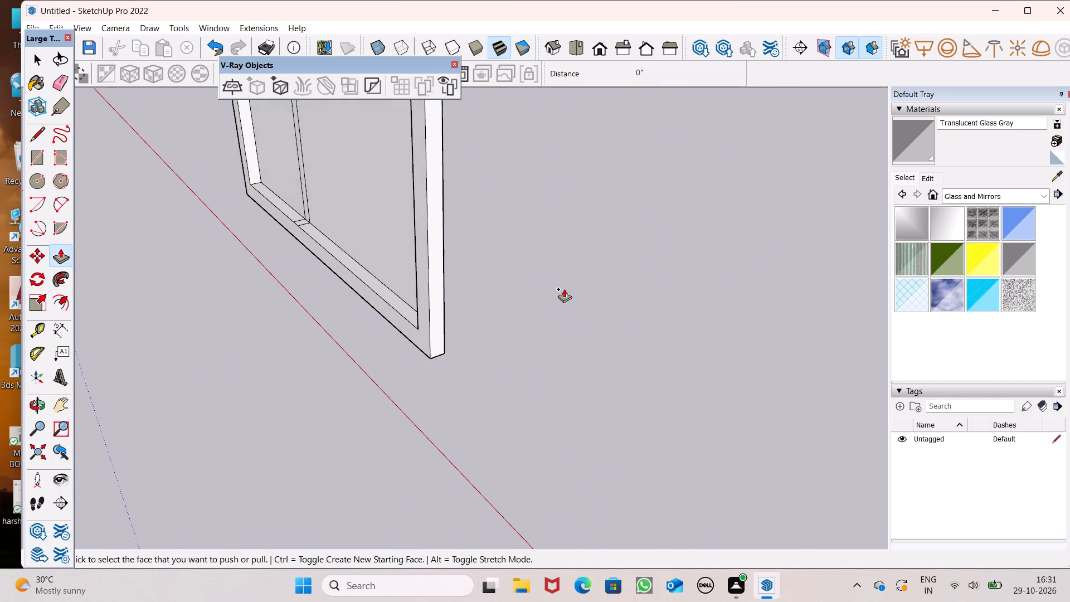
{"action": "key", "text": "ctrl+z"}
Pull the flat frame's outer border forward by 3 11/16" and view it from the rear side.
{"action": "scroll", "coordinate": [509, 322], "scroll_direction": "down", "scroll_amount": 5}
{"action": "middle_click_drag", "start_coordinate": [425, 343], "coordinate": [480, 359]}
{"action": "scroll", "coordinate": [480, 359], "scroll_direction": "up", "scroll_amount": 6}
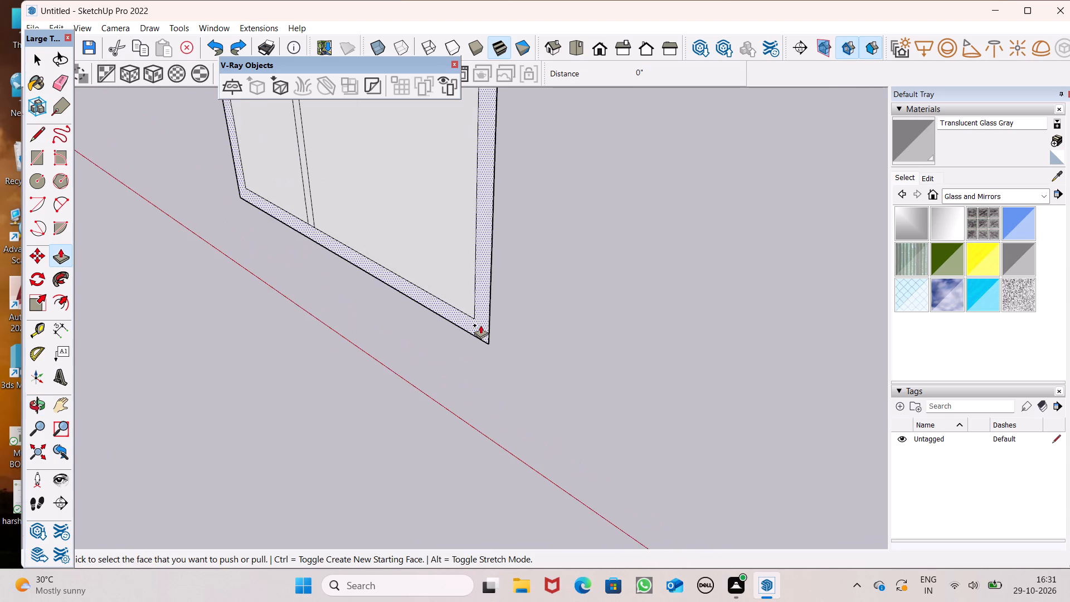
{"action": "left_click_drag", "start_coordinate": [481, 326], "coordinate": [471, 343]}
{"action": "middle_click_drag", "start_coordinate": [506, 361], "coordinate": [196, 356]}
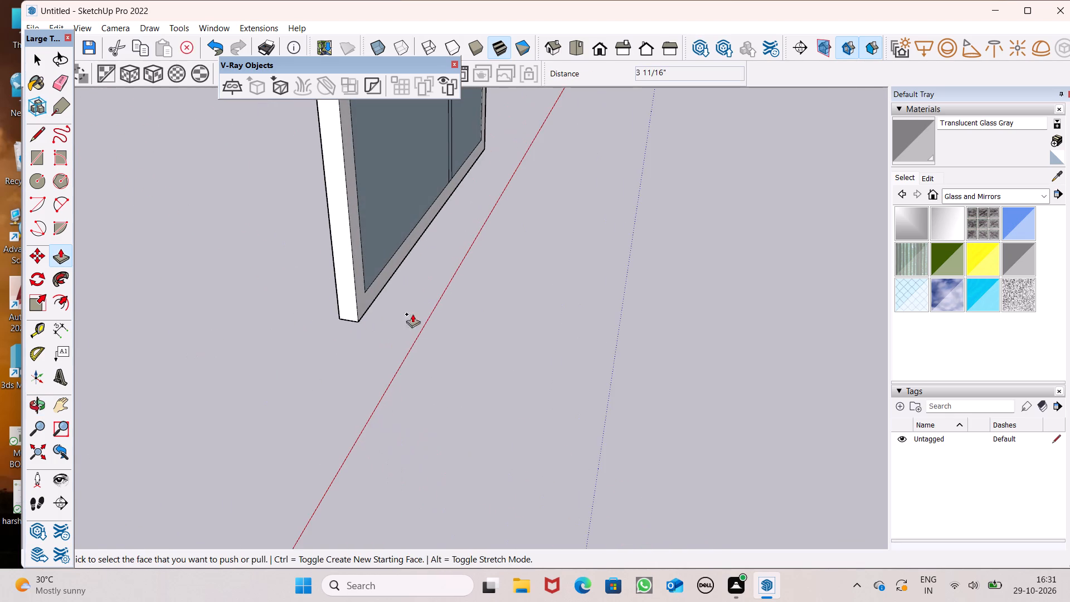
{"action": "scroll", "coordinate": [417, 348], "scroll_direction": "down", "scroll_amount": 5}
{"action": "middle_click_drag", "start_coordinate": [405, 331], "coordinate": [343, 347]}
{"action": "scroll", "coordinate": [359, 346], "scroll_direction": "down", "scroll_amount": 5}
{"action": "scroll", "coordinate": [405, 323], "scroll_direction": "up", "scroll_amount": 6}
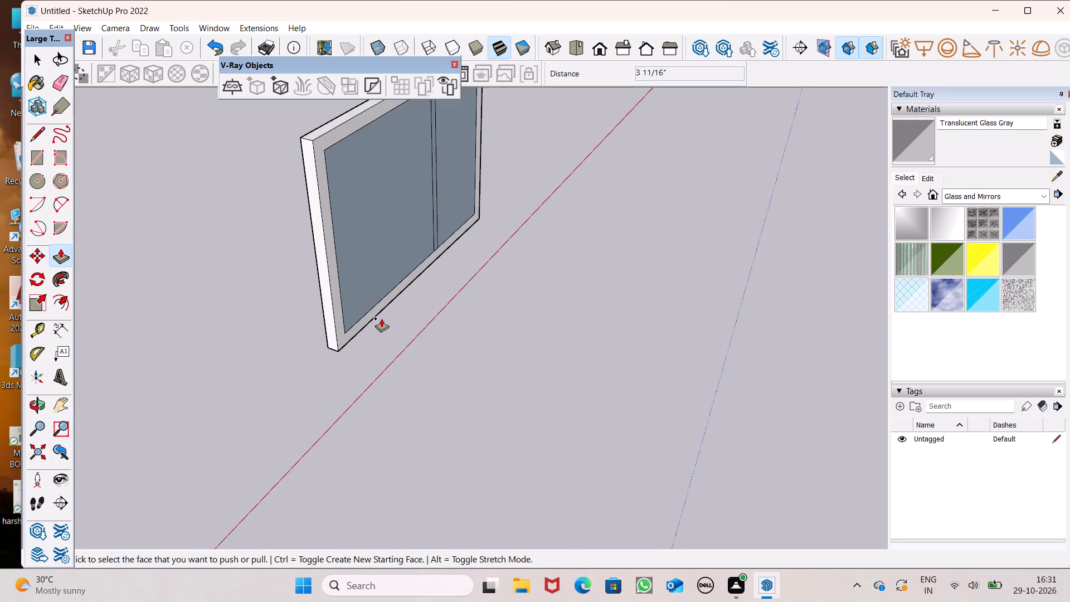
Undo the frame border's last pull and pull the border outward about 5 5/8" instead.
{"action": "scroll", "coordinate": [371, 358], "scroll_direction": "down", "scroll_amount": 3}
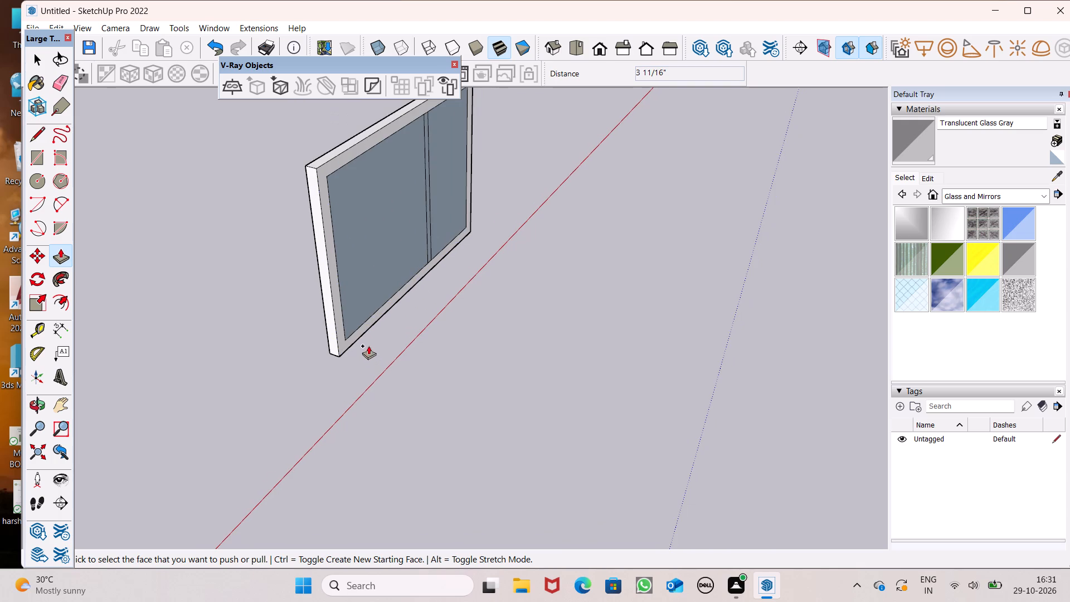
{"action": "key", "text": "ctrl+z"}
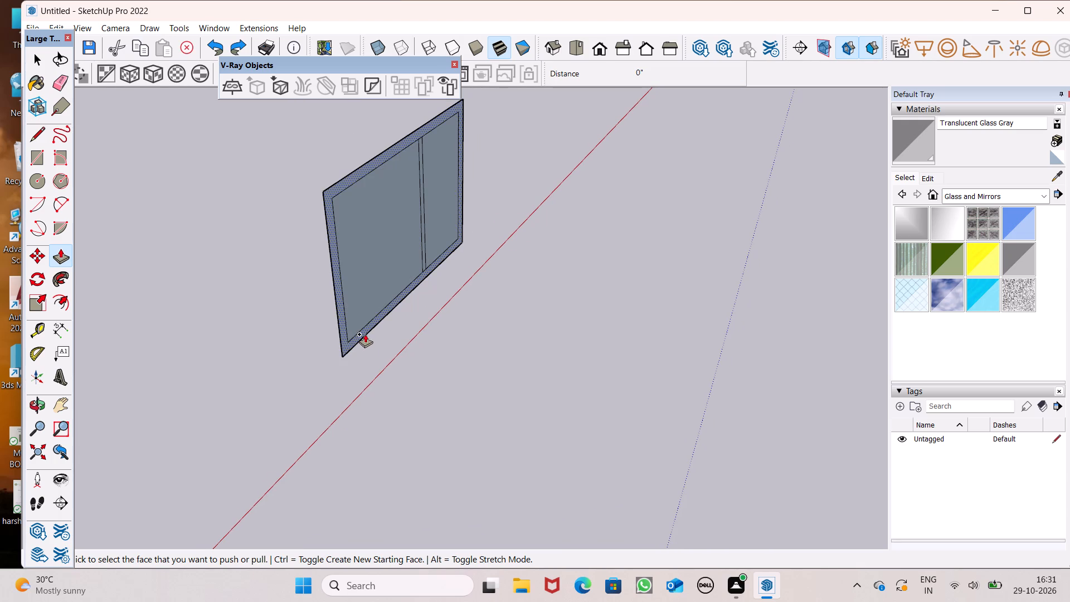
{"action": "left_click_drag", "start_coordinate": [356, 344], "coordinate": [359, 349]}
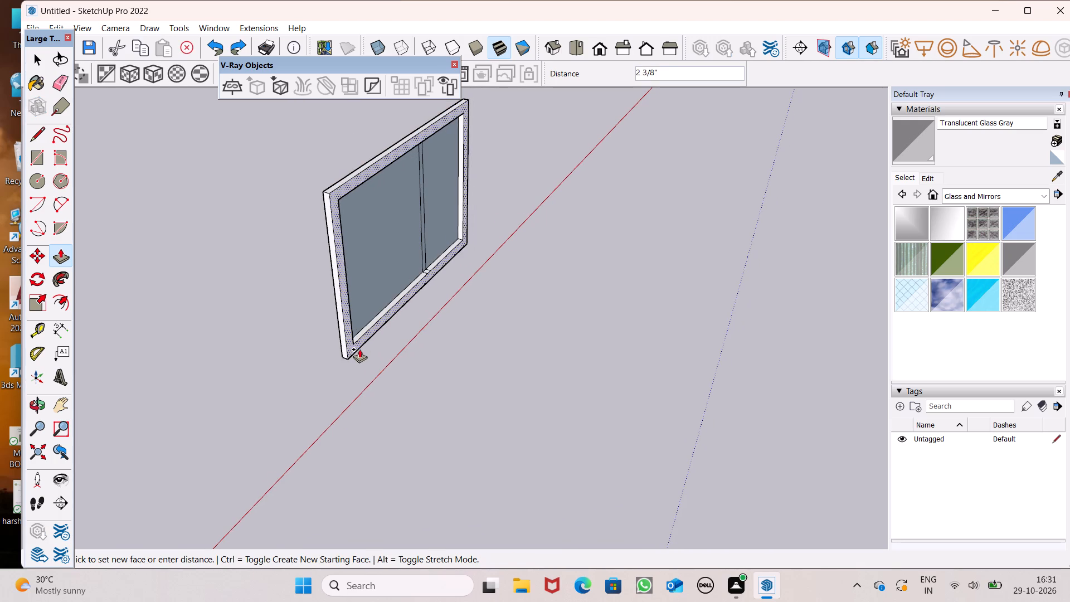
{"action": "left_click_drag", "start_coordinate": [359, 349], "coordinate": [366, 355]}
Pull both window panes and the mullion strip outward 5 5/8" so they sit flush with the frame border.
{"action": "middle_click_drag", "start_coordinate": [438, 329], "coordinate": [323, 332]}
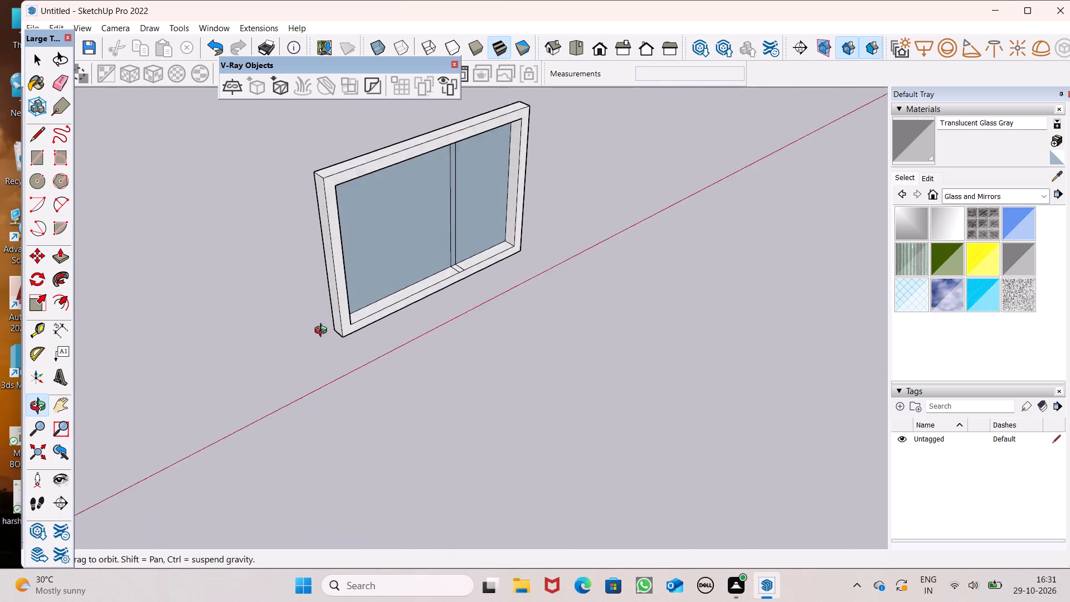
{"action": "middle_click_drag", "start_coordinate": [323, 332], "coordinate": [323, 329]}
{"action": "scroll", "coordinate": [325, 313], "scroll_direction": "up", "scroll_amount": 1}
{"action": "left_click_drag", "start_coordinate": [366, 285], "coordinate": [349, 309]}
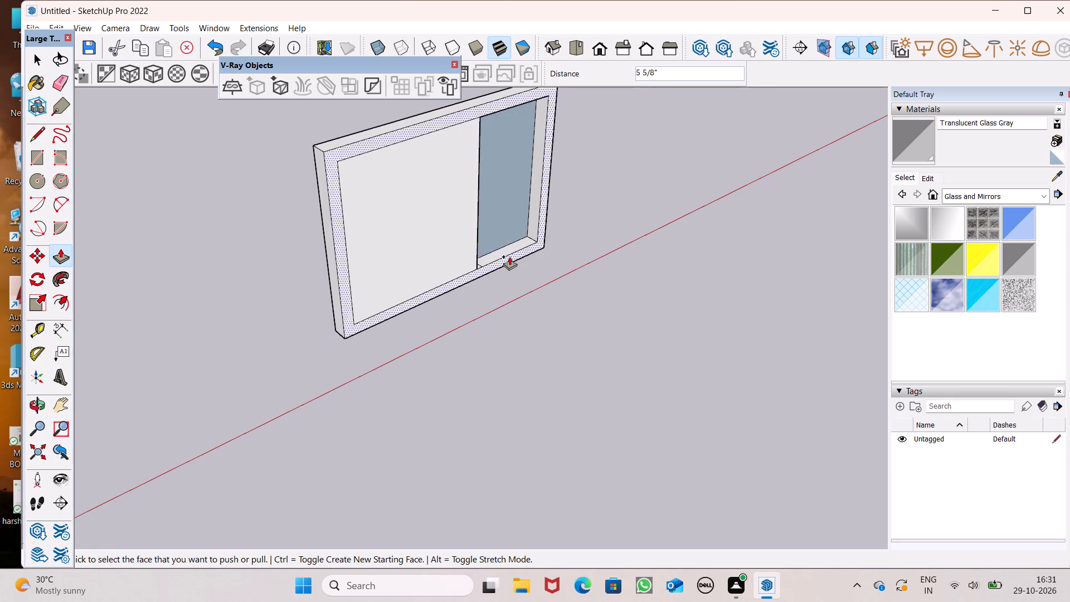
{"action": "middle_click_drag", "start_coordinate": [509, 261], "coordinate": [147, 275]}
{"action": "scroll", "coordinate": [482, 260], "scroll_direction": "up", "scroll_amount": 6}
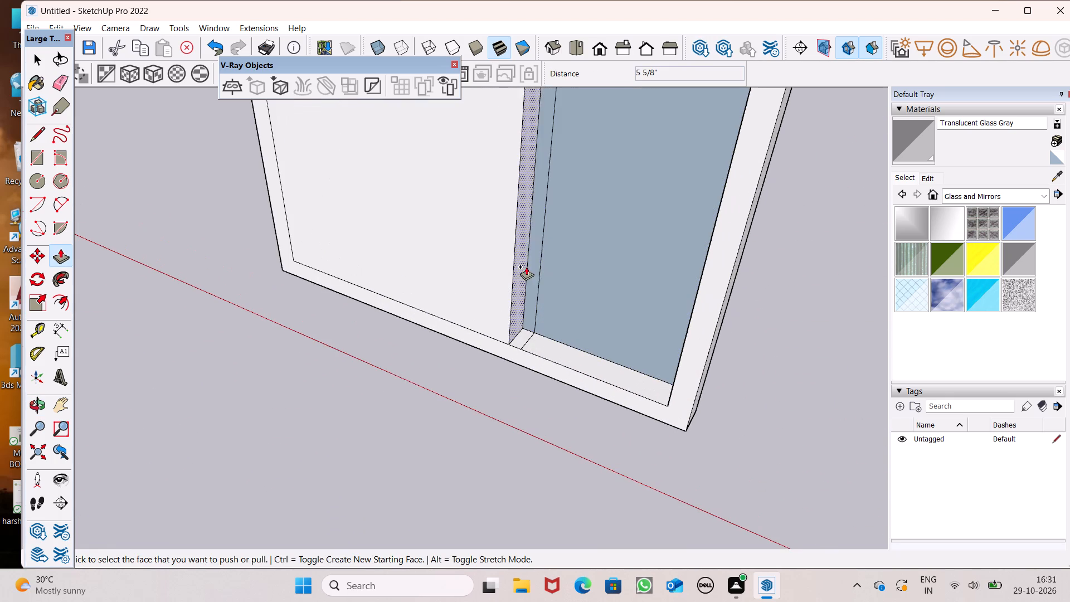
{"action": "left_click_drag", "start_coordinate": [534, 271], "coordinate": [502, 274]}
{"action": "left_click_drag", "start_coordinate": [634, 269], "coordinate": [601, 275]}
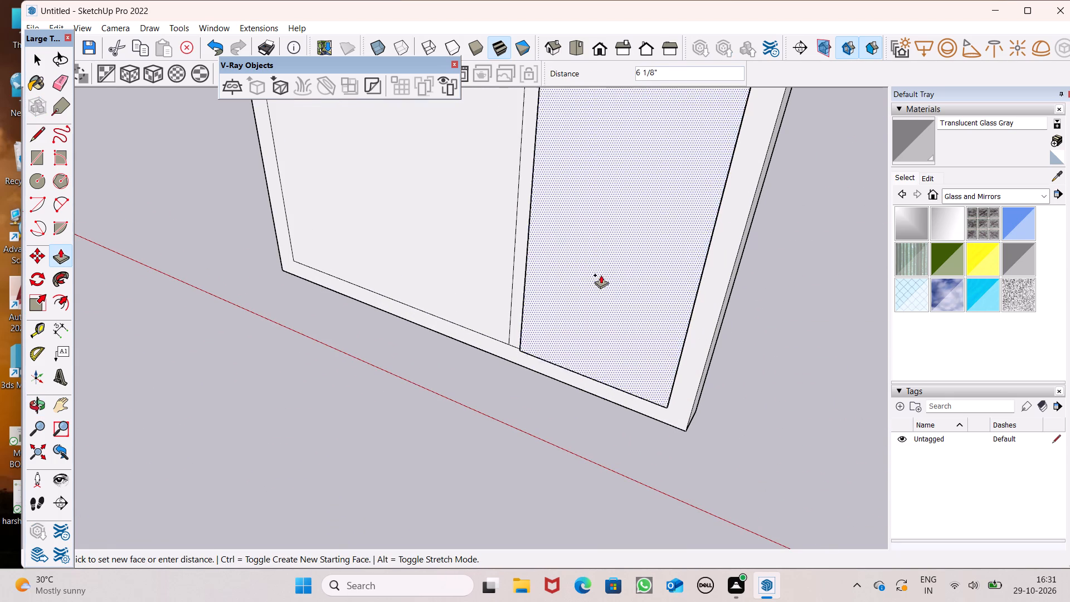
{"action": "left_click_drag", "start_coordinate": [601, 275], "coordinate": [483, 193]}
{"action": "key", "text": "space"}
From the opposite side, push both pane faces through the frame by 5 5/8" to cut the two openings.
{"action": "scroll", "coordinate": [483, 202], "scroll_direction": "down", "scroll_amount": 2}
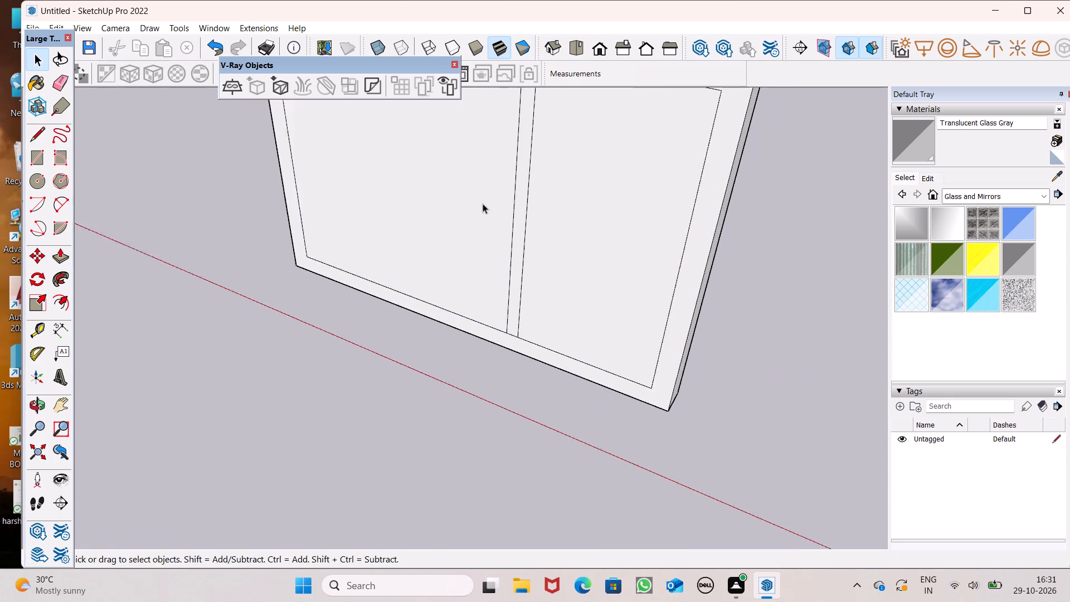
{"action": "scroll", "coordinate": [483, 203], "scroll_direction": "down", "scroll_amount": 2}
{"action": "middle_click_drag", "start_coordinate": [521, 265], "coordinate": [779, 222]}
{"action": "scroll", "coordinate": [323, 222], "scroll_direction": "down", "scroll_amount": 5}
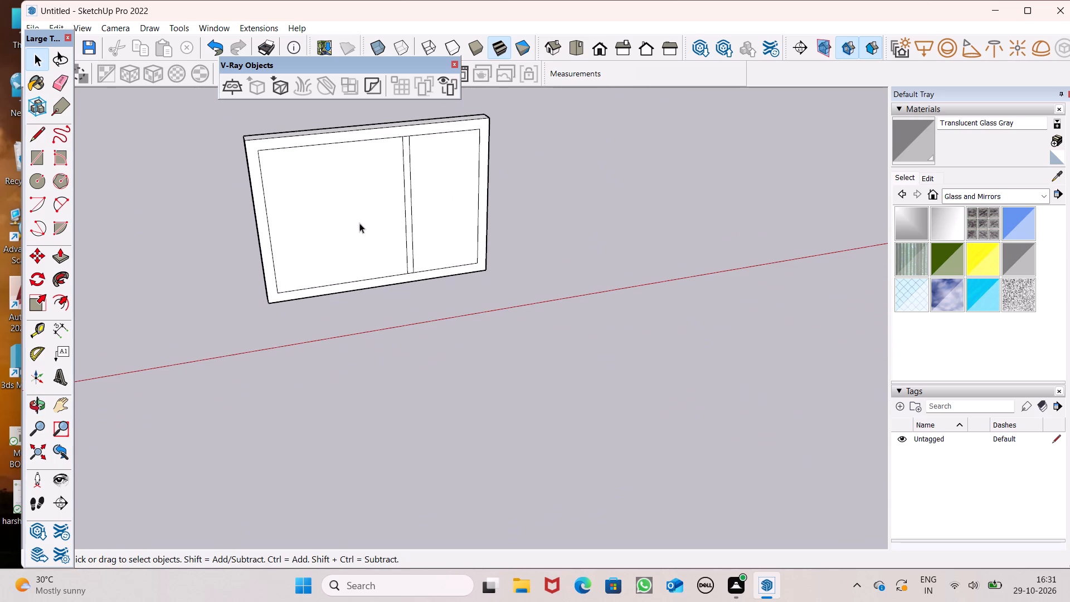
{"action": "scroll", "coordinate": [358, 223], "scroll_direction": "down", "scroll_amount": 5}
{"action": "middle_click_drag", "start_coordinate": [254, 215], "coordinate": [629, 185]}
{"action": "scroll", "coordinate": [133, 323], "scroll_direction": "up", "scroll_amount": 1}
{"action": "middle_click_drag", "start_coordinate": [138, 326], "coordinate": [595, 315]}
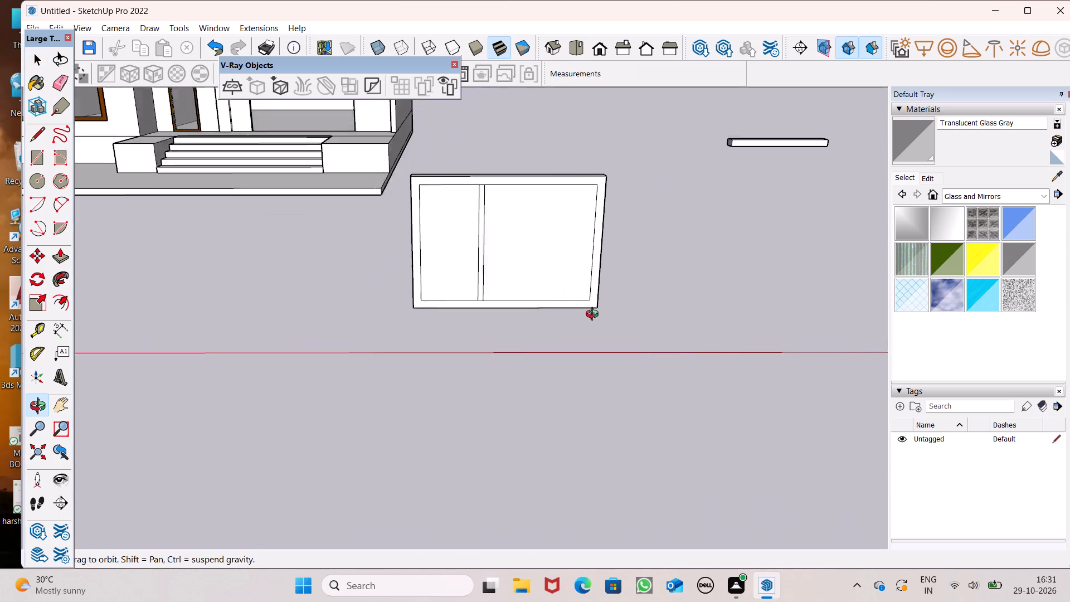
{"action": "middle_click_drag", "start_coordinate": [595, 315], "coordinate": [596, 322]}
{"action": "scroll", "coordinate": [648, 323], "scroll_direction": "up", "scroll_amount": 3}
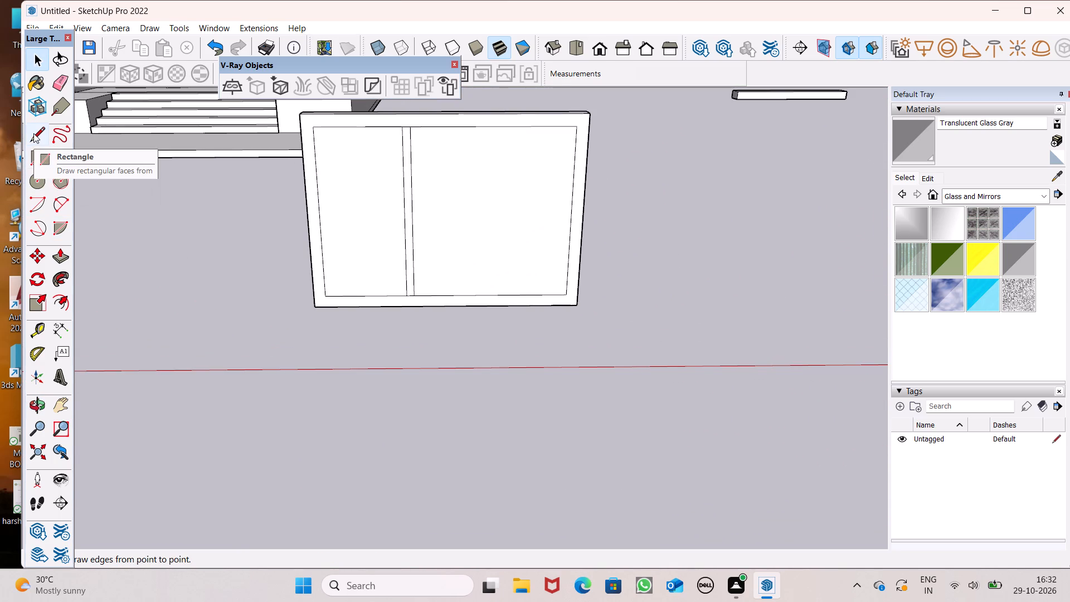
{"action": "left_click", "coordinate": [62, 259]}
{"action": "scroll", "coordinate": [514, 274], "scroll_direction": "up", "scroll_amount": 4}
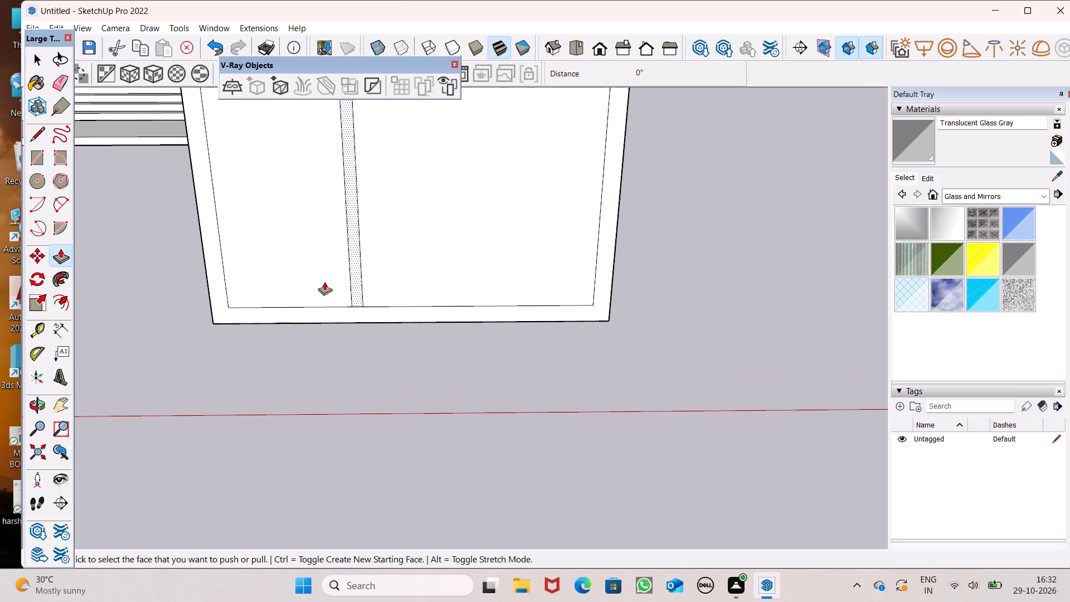
{"action": "left_click_drag", "start_coordinate": [266, 293], "coordinate": [327, 255]}
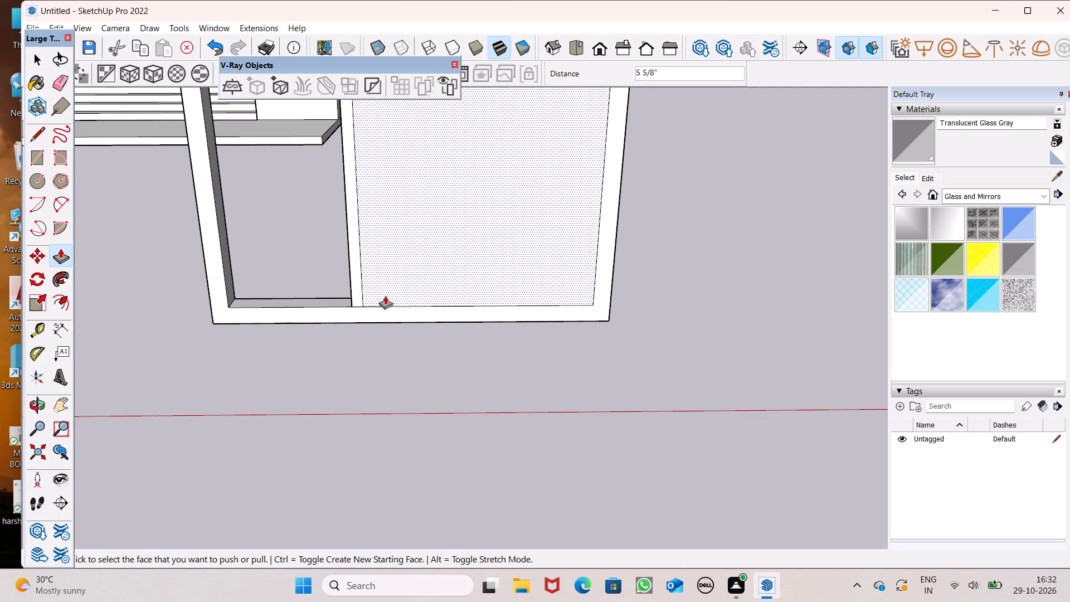
{"action": "left_click_drag", "start_coordinate": [388, 293], "coordinate": [524, 215]}
Examine the opened window frame and its mullion from several angles.
{"action": "middle_click_drag", "start_coordinate": [594, 293], "coordinate": [568, 288]}
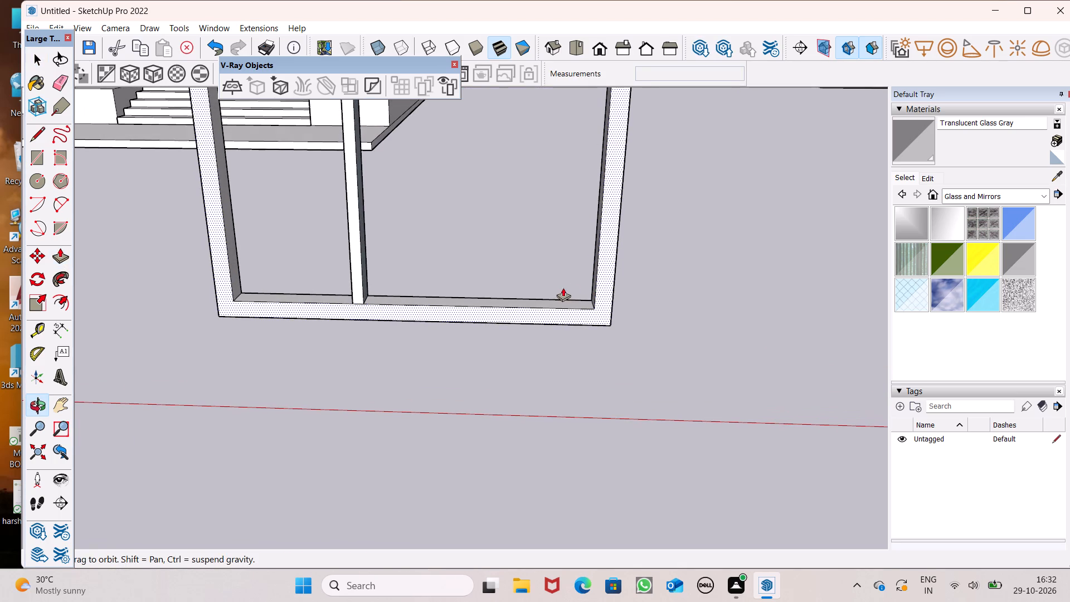
{"action": "scroll", "coordinate": [684, 352], "scroll_direction": "down", "scroll_amount": 5}
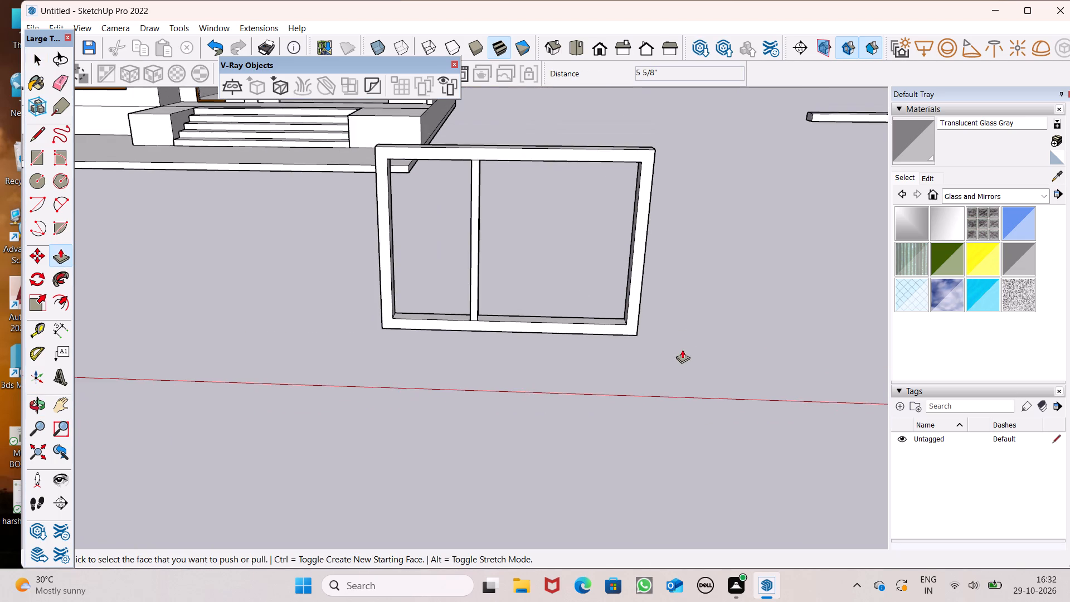
{"action": "middle_click_drag", "start_coordinate": [661, 344], "coordinate": [381, 367]}
{"action": "key", "text": "space"}
{"action": "middle_click_drag", "start_coordinate": [513, 346], "coordinate": [496, 239]}
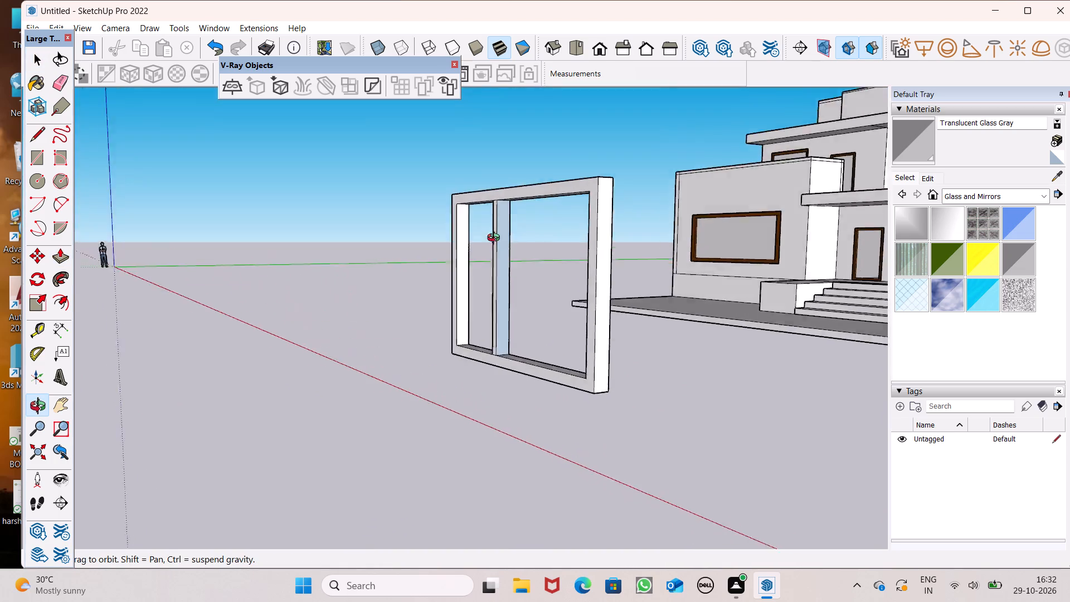
{"action": "middle_click_drag", "start_coordinate": [496, 239], "coordinate": [571, 403]}
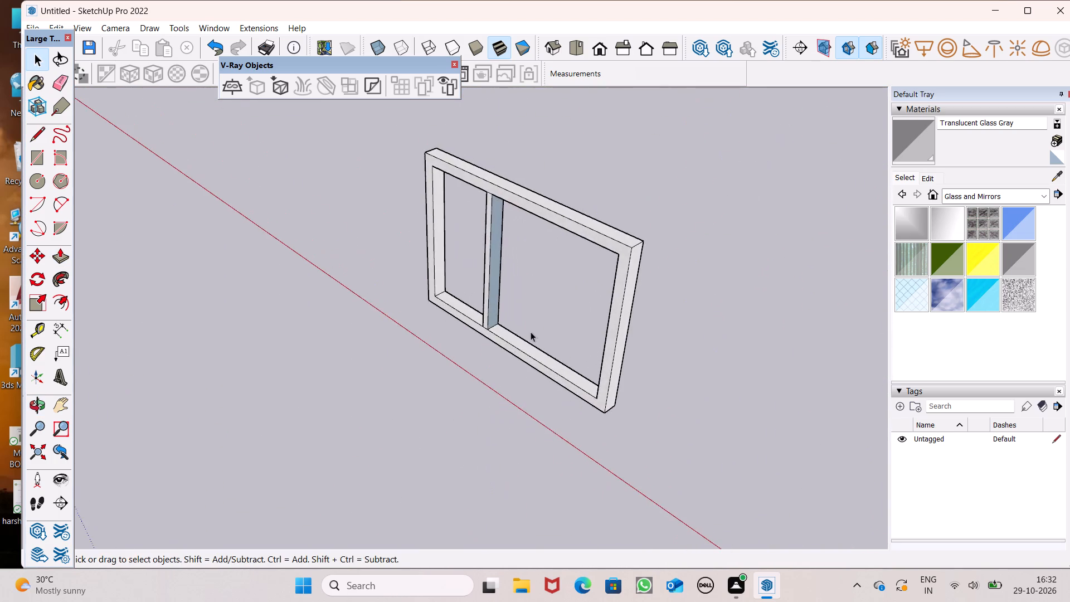
{"action": "scroll", "coordinate": [524, 313], "scroll_direction": "up", "scroll_amount": 8}
{"action": "scroll", "coordinate": [414, 307], "scroll_direction": "up", "scroll_amount": 4}
{"action": "left_click", "coordinate": [471, 329]}
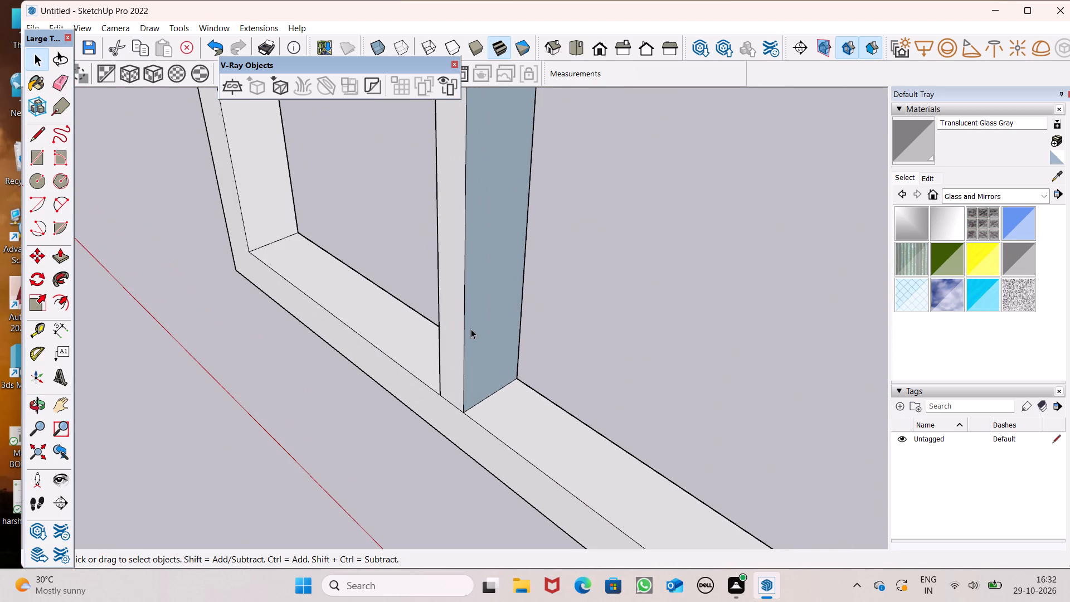
{"action": "left_click", "coordinate": [652, 334]}
{"action": "scroll", "coordinate": [615, 321], "scroll_direction": "down", "scroll_amount": 6}
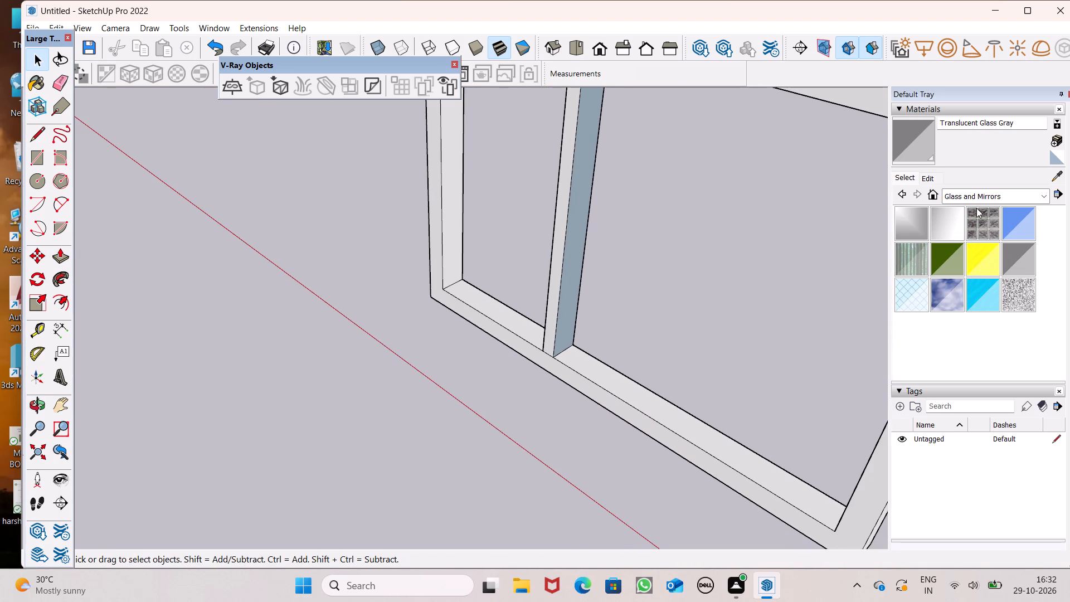
{"action": "scroll", "coordinate": [468, 433], "scroll_direction": "down", "scroll_amount": 3}
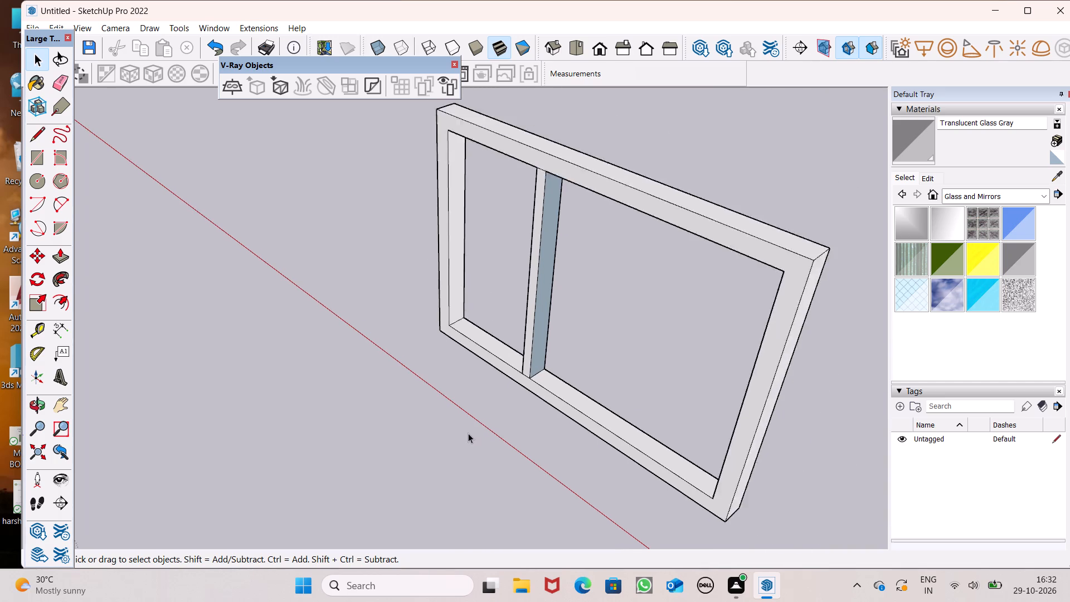
{"action": "scroll", "coordinate": [468, 433], "scroll_direction": "down", "scroll_amount": 2}
Draw a circle of about 1" radius low on the frame's inner side face, facing the mullion across the narrow opening.
{"action": "middle_click_drag", "start_coordinate": [546, 482], "coordinate": [427, 423]}
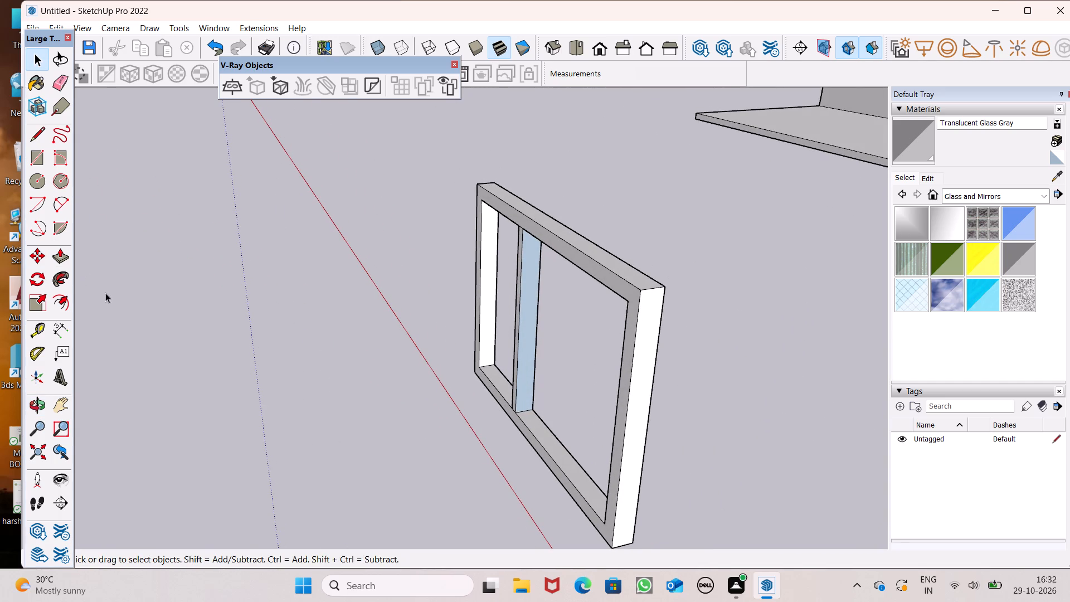
{"action": "left_click", "coordinate": [37, 178]}
{"action": "middle_click_drag", "start_coordinate": [327, 346], "coordinate": [306, 342]}
{"action": "scroll", "coordinate": [488, 382], "scroll_direction": "up", "scroll_amount": 8}
{"action": "middle_click_drag", "start_coordinate": [483, 367], "coordinate": [459, 375]}
{"action": "scroll", "coordinate": [459, 375], "scroll_direction": "up", "scroll_amount": 1}
{"action": "scroll", "coordinate": [487, 325], "scroll_direction": "up", "scroll_amount": 4}
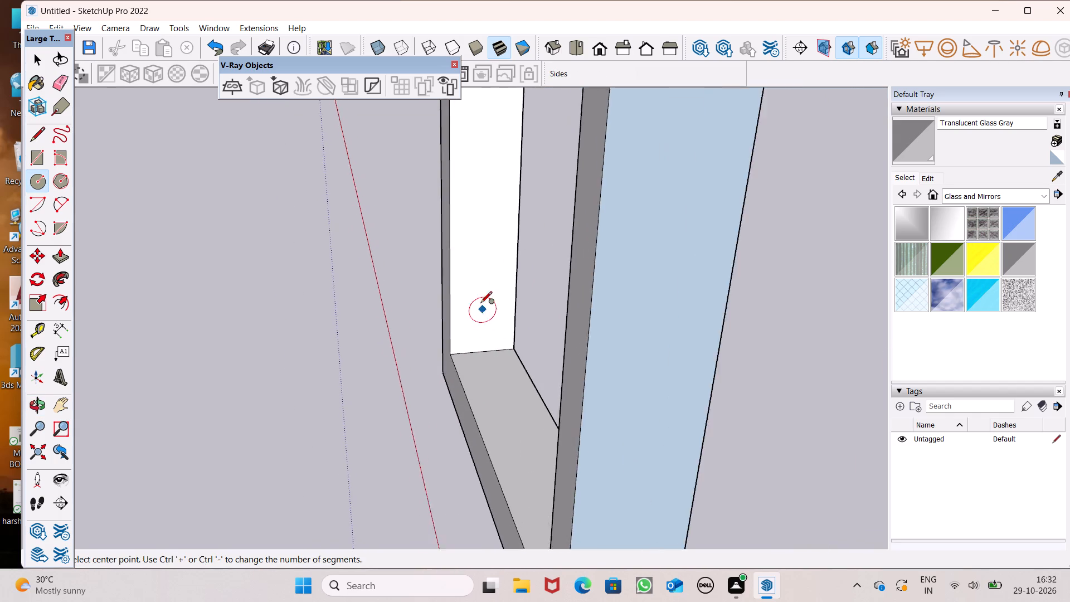
{"action": "scroll", "coordinate": [480, 304], "scroll_direction": "up", "scroll_amount": 3}
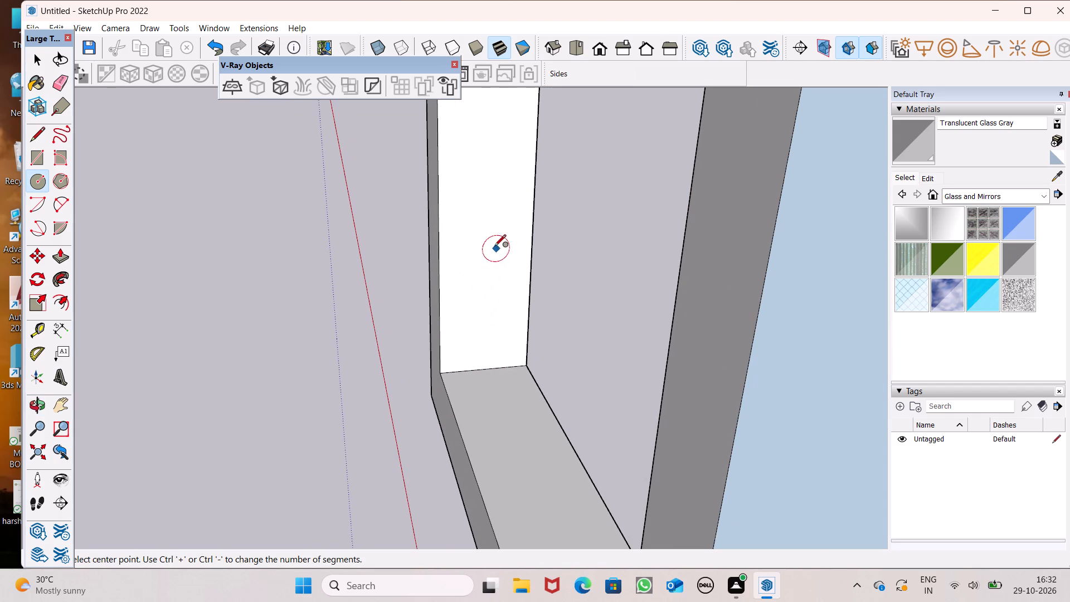
{"action": "left_click", "coordinate": [483, 185]}
{"action": "left_click", "coordinate": [495, 196]}
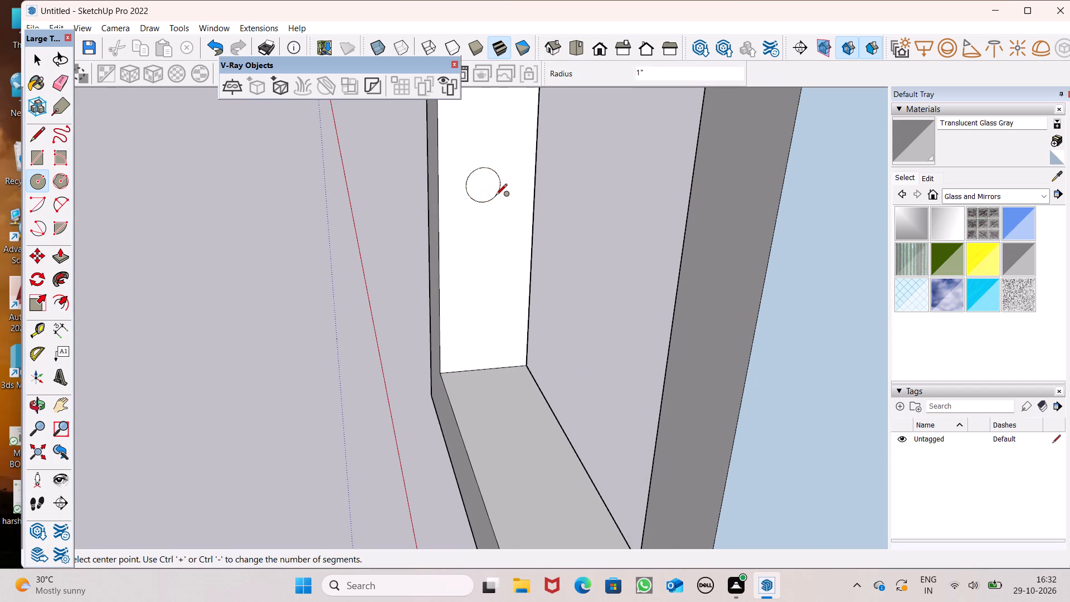
{"action": "key", "text": "space"}
Select the circle with its face and move it up the inner side face by about 4 15/16".
{"action": "scroll", "coordinate": [484, 199], "scroll_direction": "down", "scroll_amount": 13}
{"action": "middle_click_drag", "start_coordinate": [482, 251], "coordinate": [591, 243]}
{"action": "scroll", "coordinate": [546, 317], "scroll_direction": "down", "scroll_amount": 6}
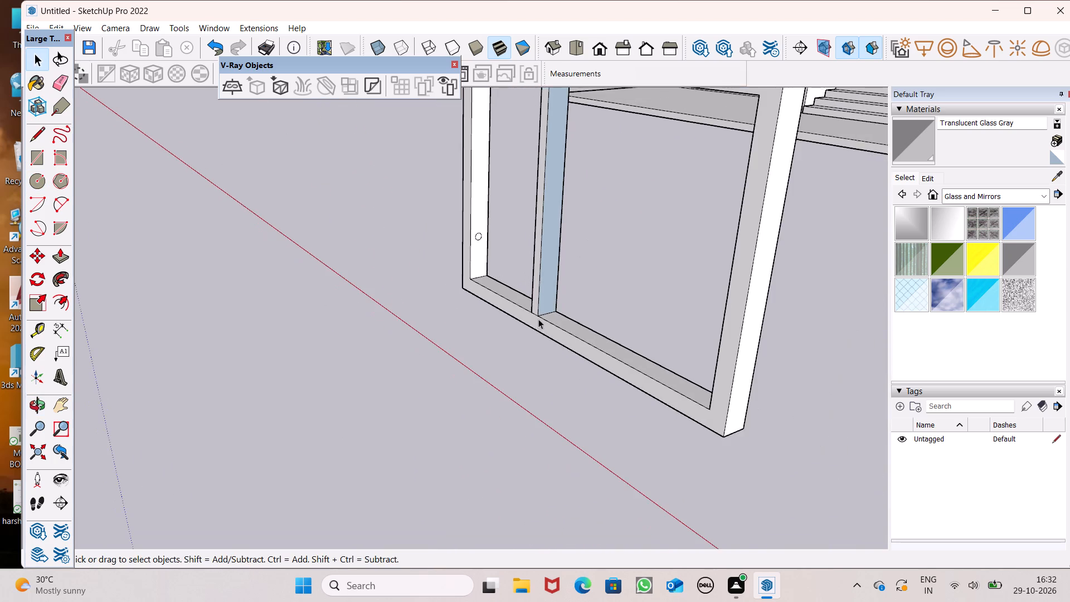
{"action": "middle_click_drag", "start_coordinate": [538, 319], "coordinate": [580, 315]}
{"action": "scroll", "coordinate": [508, 192], "scroll_direction": "up", "scroll_amount": 7}
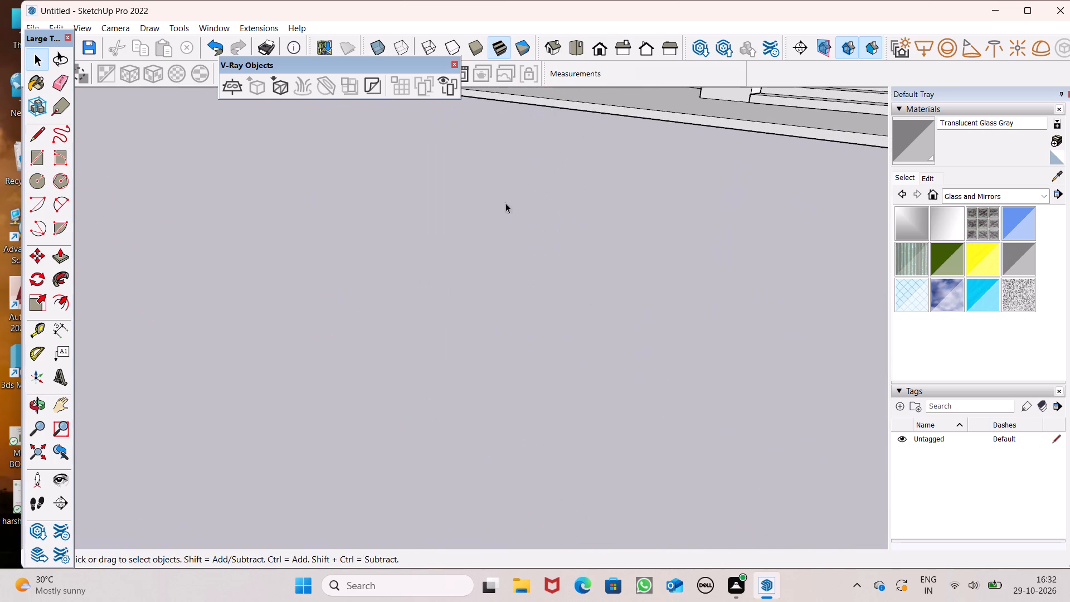
{"action": "scroll", "coordinate": [502, 215], "scroll_direction": "down", "scroll_amount": 5}
{"action": "scroll", "coordinate": [464, 316], "scroll_direction": "up", "scroll_amount": 1}
{"action": "double_click", "coordinate": [418, 359]}
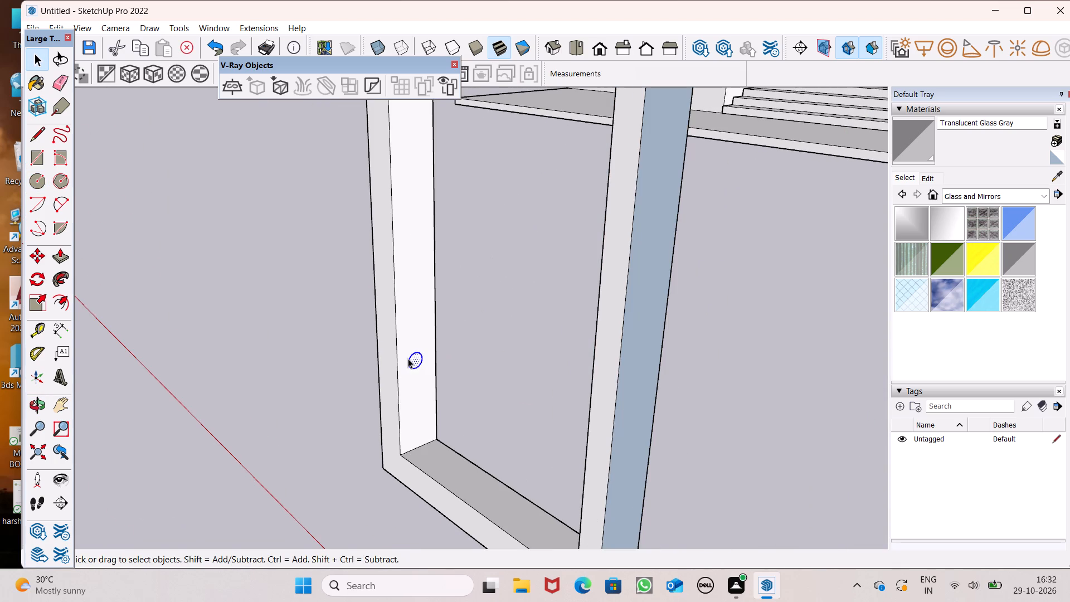
{"action": "key", "text": "m"}
{"action": "key", "text": "Return"}
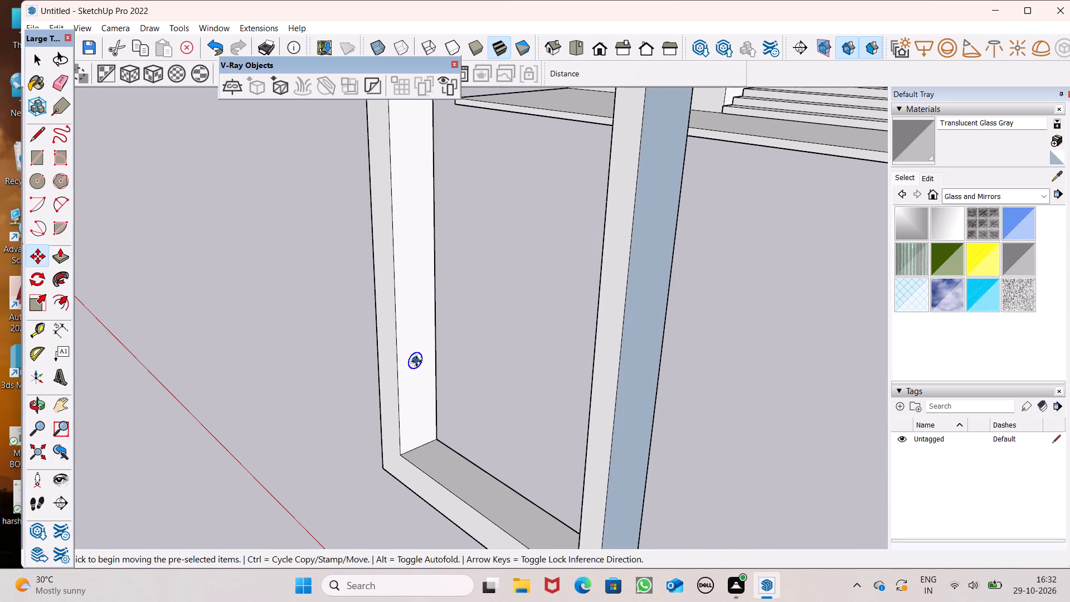
{"action": "left_click_drag", "start_coordinate": [416, 361], "coordinate": [421, 322]}
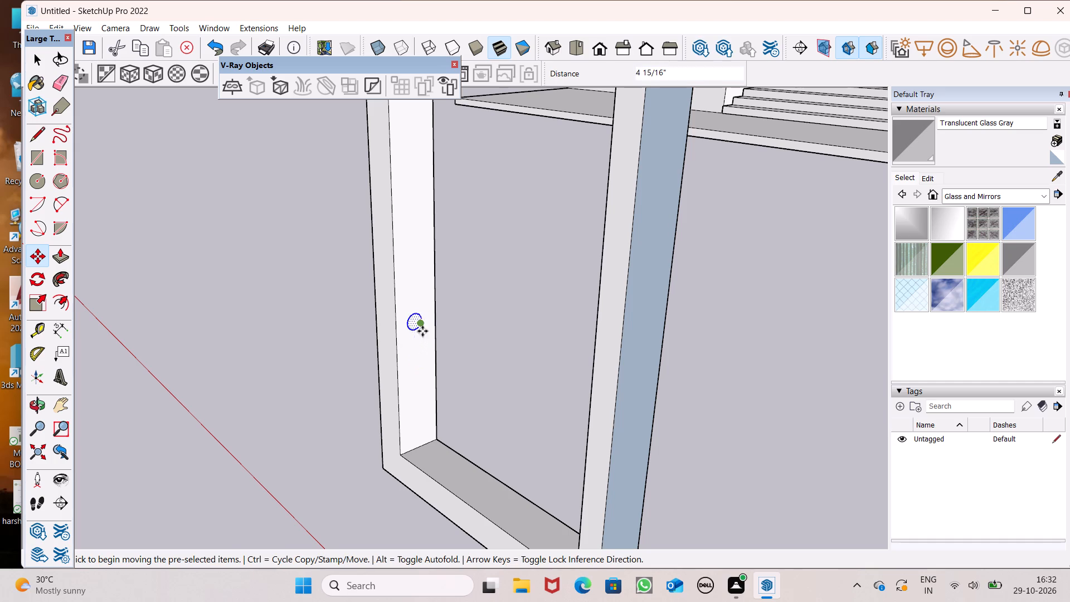
Move the selected circle slightly higher on the frame's inner side face.
{"action": "scroll", "coordinate": [412, 415], "scroll_direction": "down", "scroll_amount": 7}
{"action": "middle_click_drag", "start_coordinate": [445, 400], "coordinate": [441, 371]}
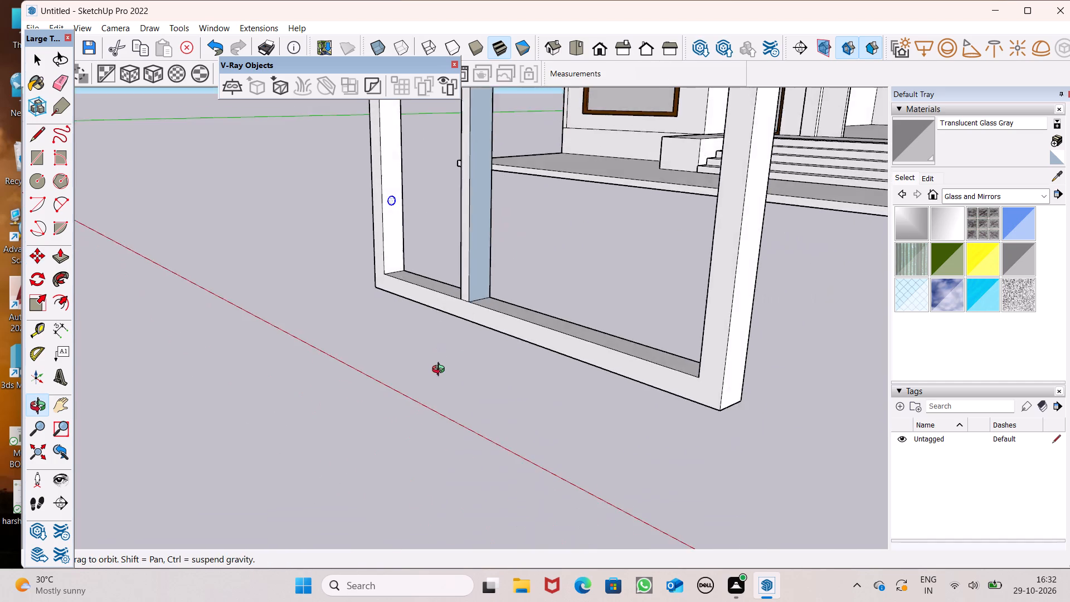
{"action": "middle_click_drag", "start_coordinate": [441, 371], "coordinate": [437, 379]}
{"action": "scroll", "coordinate": [410, 415], "scroll_direction": "down", "scroll_amount": 5}
{"action": "scroll", "coordinate": [388, 287], "scroll_direction": "up", "scroll_amount": 3}
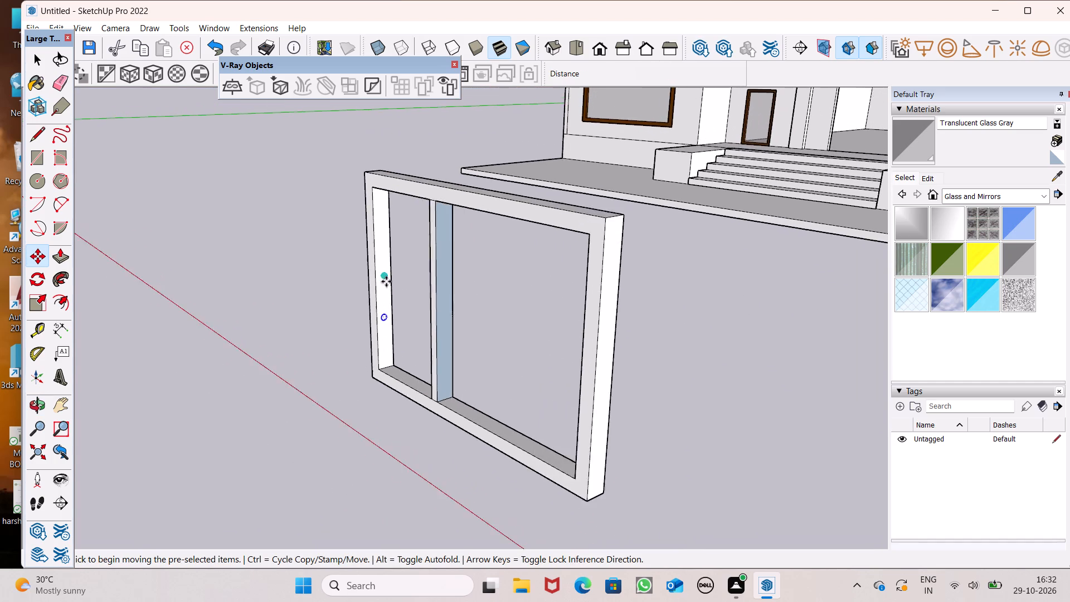
{"action": "scroll", "coordinate": [386, 281], "scroll_direction": "up", "scroll_amount": 4}
{"action": "scroll", "coordinate": [343, 305], "scroll_direction": "down", "scroll_amount": 2}
{"action": "scroll", "coordinate": [329, 268], "scroll_direction": "up", "scroll_amount": 3}
{"action": "scroll", "coordinate": [329, 268], "scroll_direction": "down", "scroll_amount": 3}
{"action": "scroll", "coordinate": [324, 262], "scroll_direction": "up", "scroll_amount": 1}
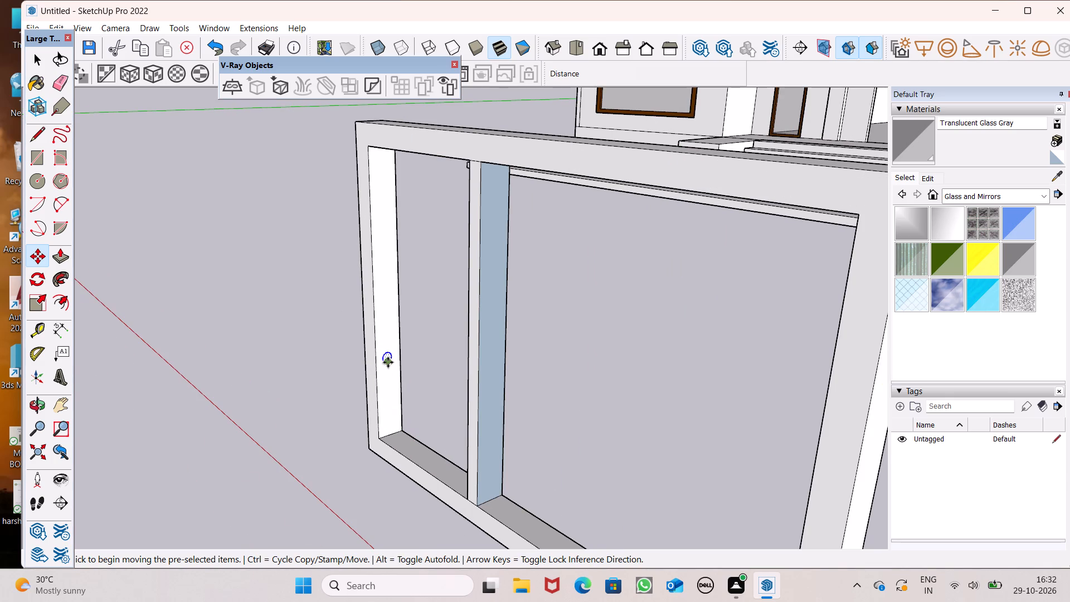
{"action": "left_click_drag", "start_coordinate": [389, 359], "coordinate": [392, 346]}
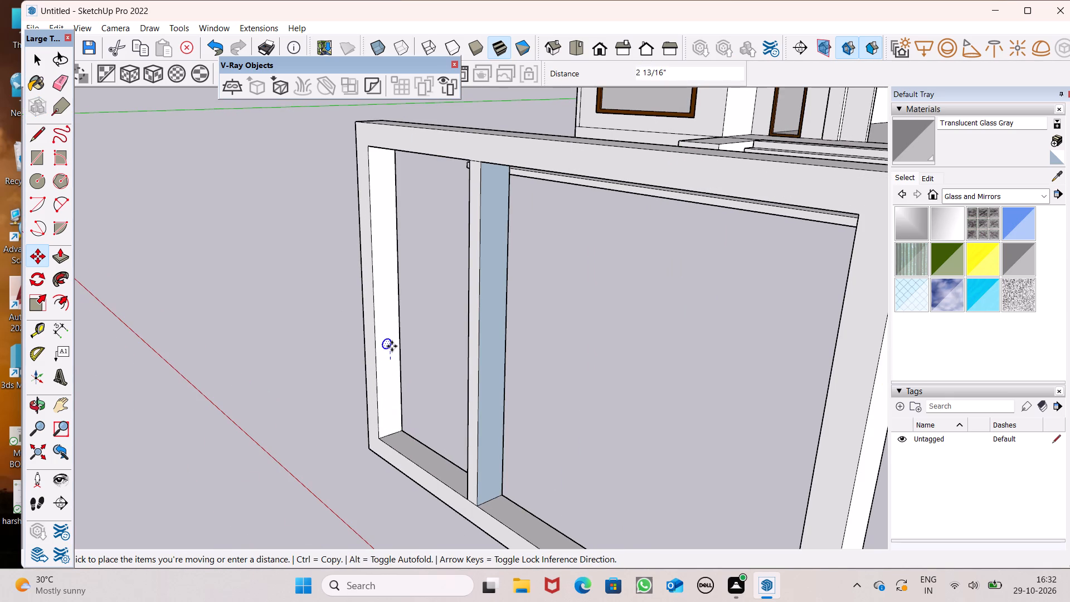
{"action": "left_click_drag", "start_coordinate": [392, 346], "coordinate": [393, 343]}
Reposition the selected circle on the frame's inner side face, shifting it by about 1 5/16".
{"action": "left_click_drag", "start_coordinate": [391, 342], "coordinate": [393, 325], "text": "ctrl"}
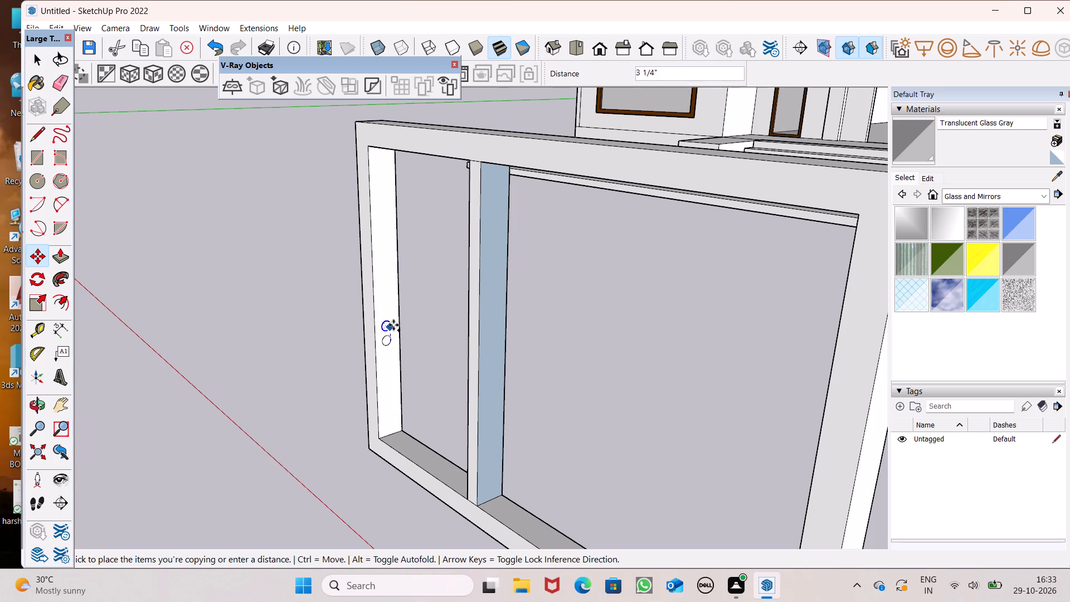
{"action": "left_click_drag", "start_coordinate": [393, 325], "coordinate": [392, 283], "text": "ctrl"}
{"action": "left_click_drag", "start_coordinate": [392, 283], "coordinate": [388, 356], "text": "ctrl"}
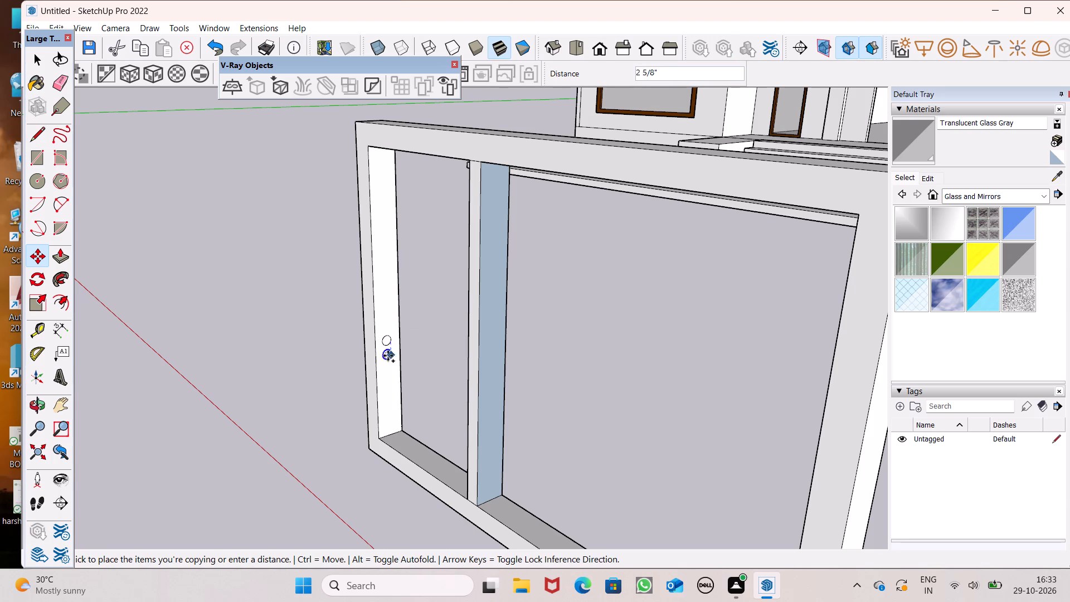
{"action": "left_click_drag", "start_coordinate": [388, 356], "coordinate": [392, 347], "text": "ctrl"}
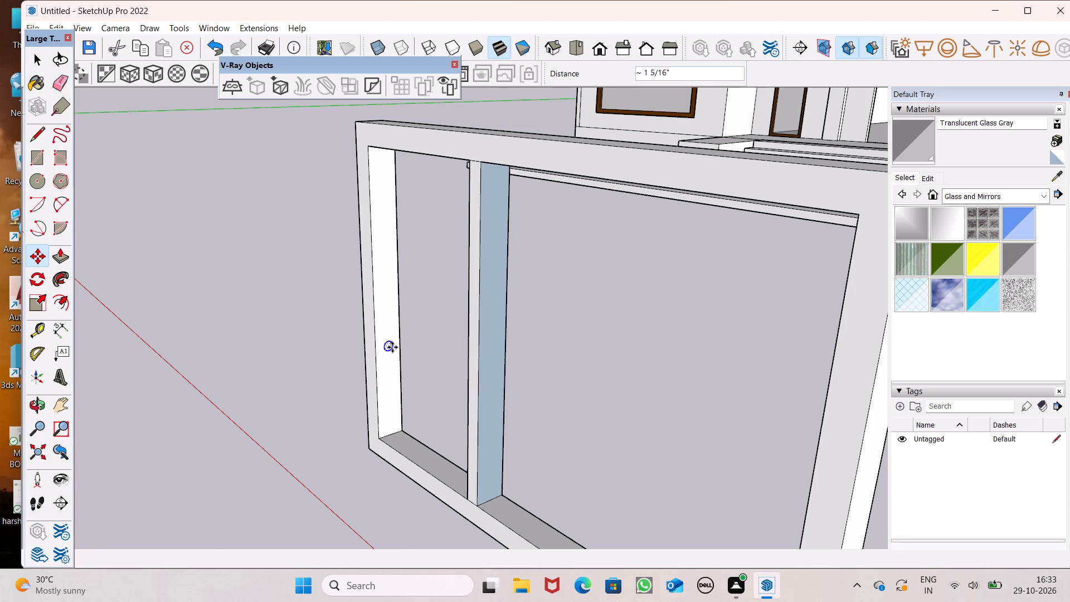
Copy the circle twice up the inner side face, about 1' 2" above the original and another 1' 1 3/16" higher.
{"action": "left_click_drag", "start_coordinate": [392, 347], "coordinate": [390, 278]}
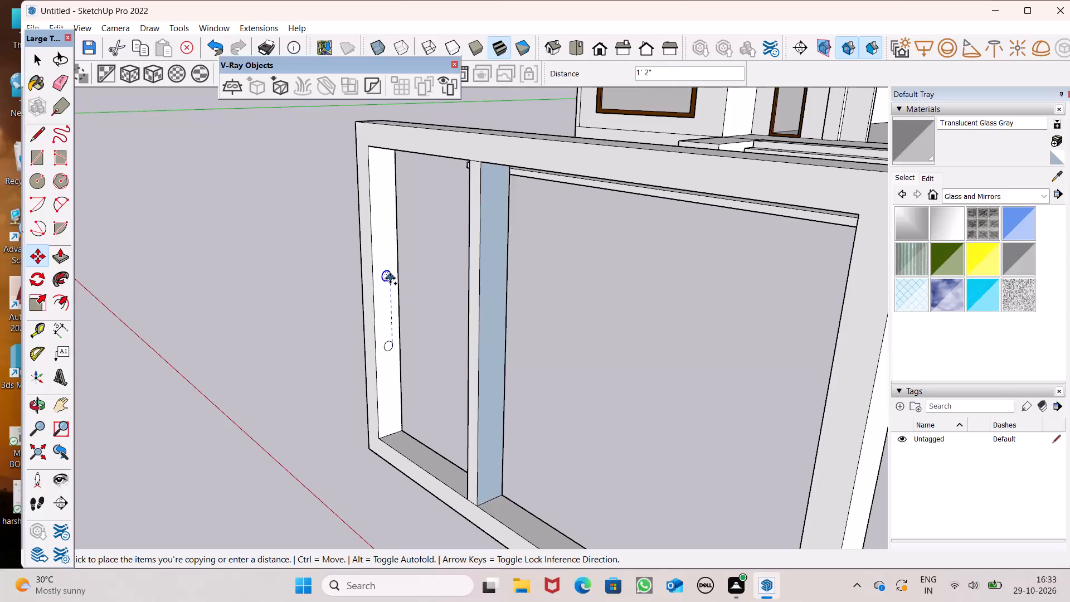
{"action": "left_click_drag", "start_coordinate": [390, 278], "coordinate": [390, 277]}
{"action": "left_click_drag", "start_coordinate": [390, 277], "coordinate": [390, 259]}
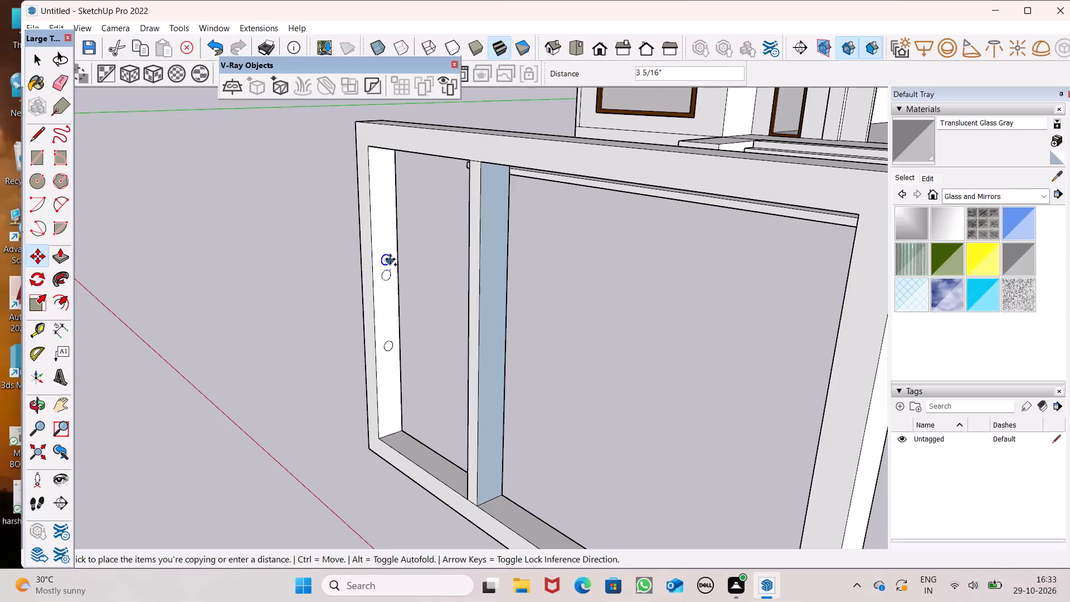
{"action": "left_click_drag", "start_coordinate": [390, 259], "coordinate": [390, 206]}
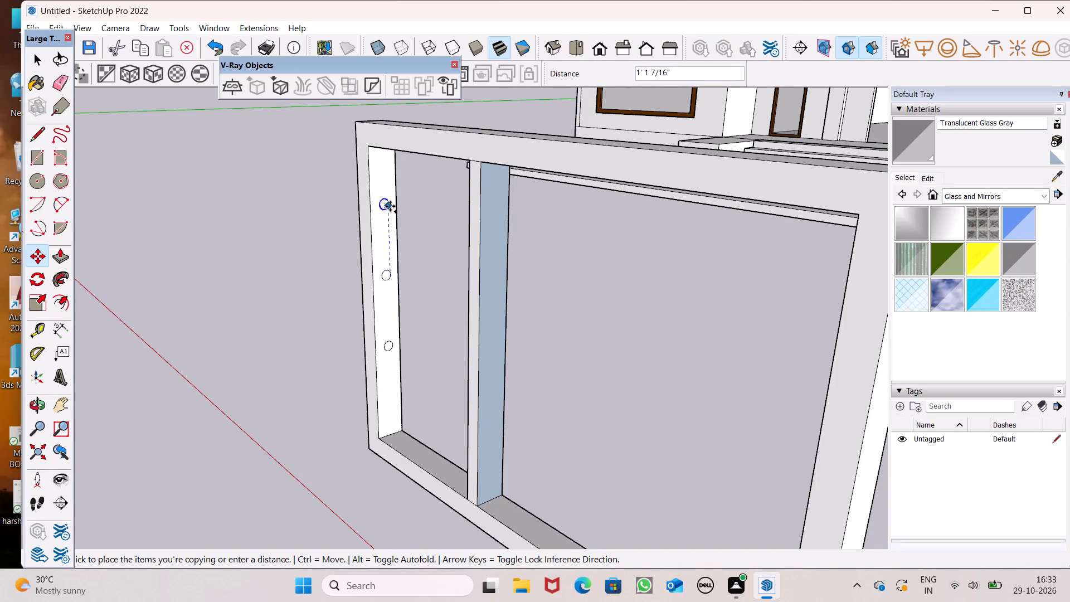
{"action": "left_click_drag", "start_coordinate": [390, 206], "coordinate": [391, 207]}
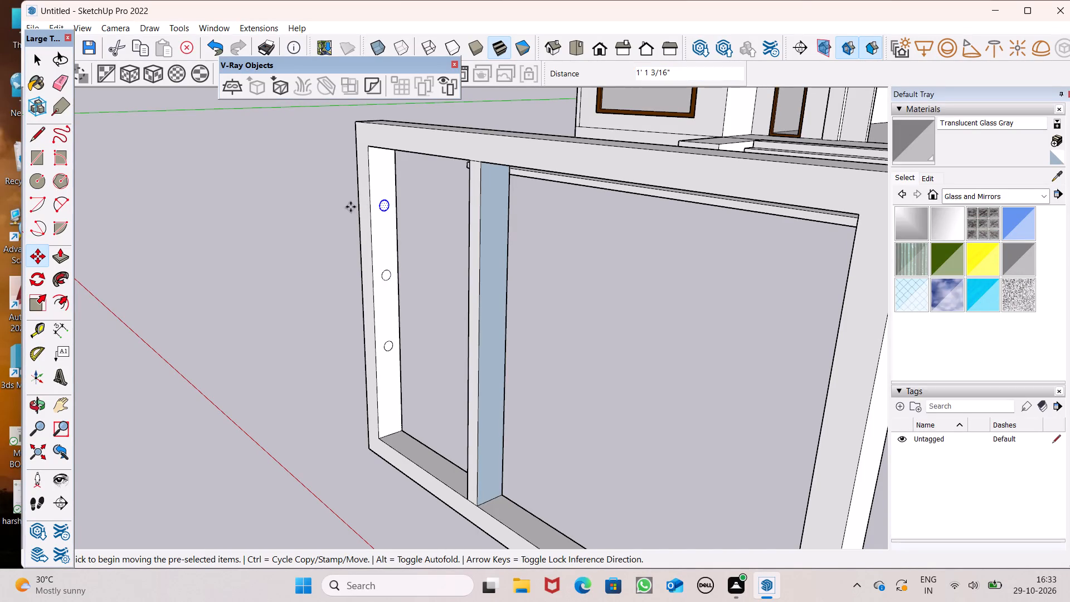
{"action": "key", "text": "space"}
{"action": "left_click", "coordinate": [312, 213]}
{"action": "key", "text": "space"}
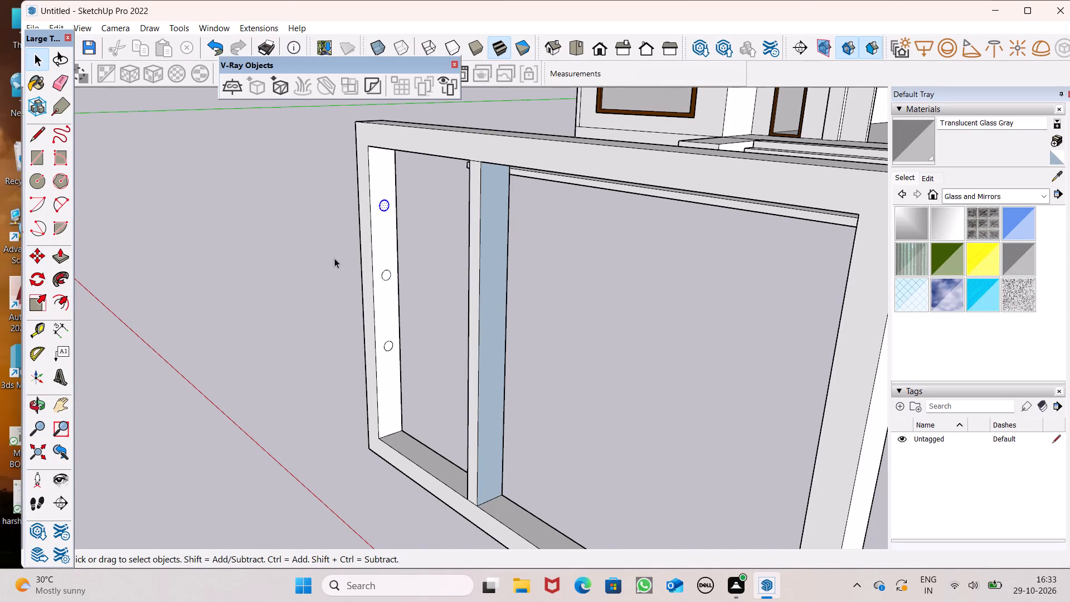
Draw a circle of about 15/16" radius on the frame's inner bottom face, near the corner of the narrow opening.
{"action": "scroll", "coordinate": [342, 297], "scroll_direction": "down", "scroll_amount": 2}
{"action": "middle_click_drag", "start_coordinate": [369, 359], "coordinate": [438, 361]}
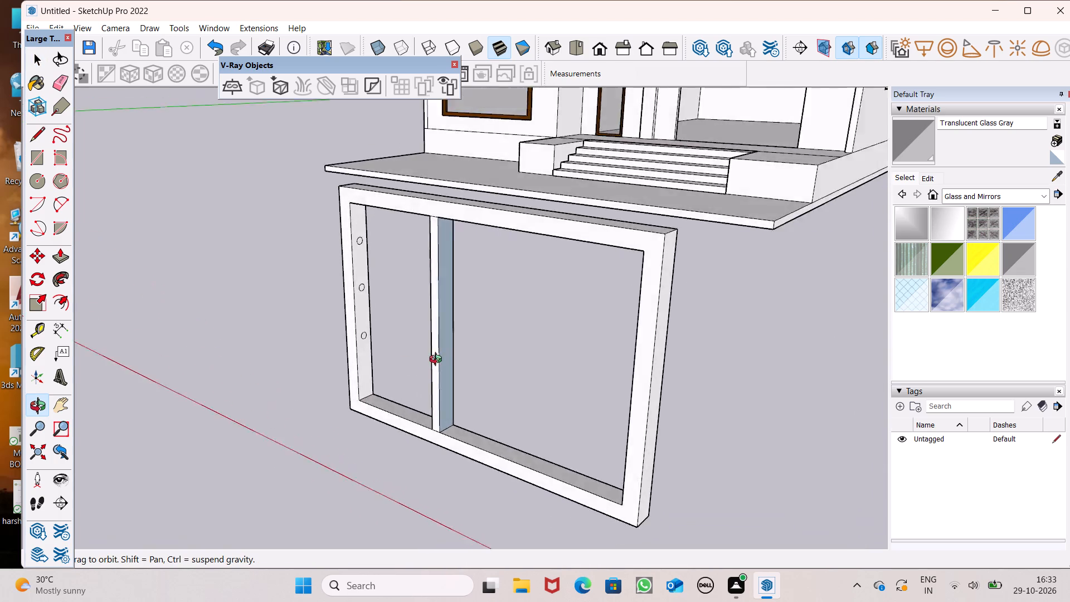
{"action": "middle_click_drag", "start_coordinate": [438, 361], "coordinate": [597, 464]}
{"action": "scroll", "coordinate": [451, 454], "scroll_direction": "up", "scroll_amount": 6}
{"action": "scroll", "coordinate": [440, 441], "scroll_direction": "down", "scroll_amount": 5}
{"action": "middle_click_drag", "start_coordinate": [458, 440], "coordinate": [357, 309]}
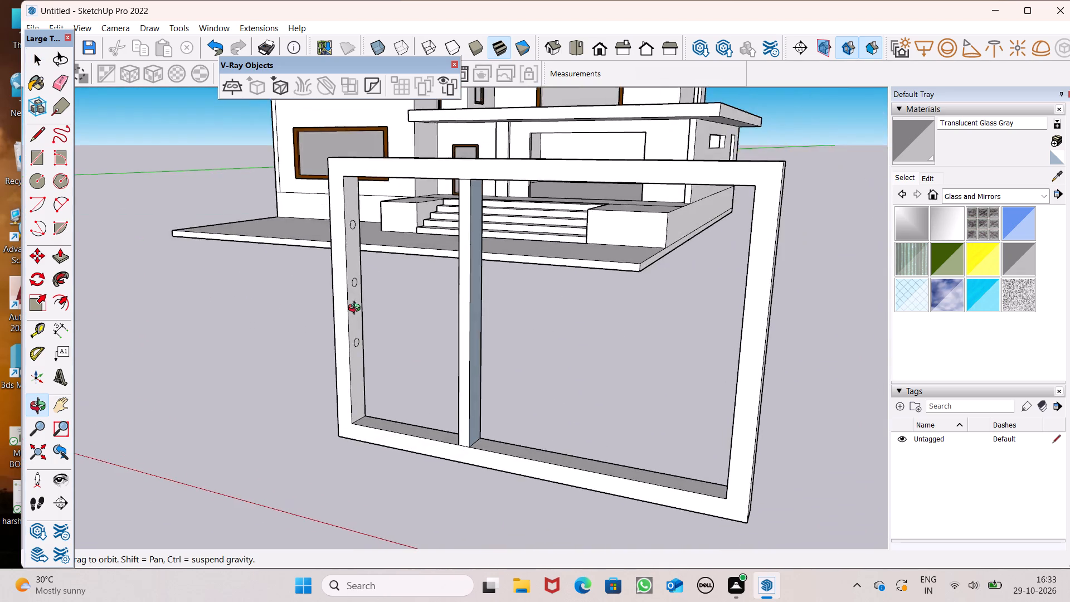
{"action": "middle_click_drag", "start_coordinate": [357, 309], "coordinate": [524, 450]}
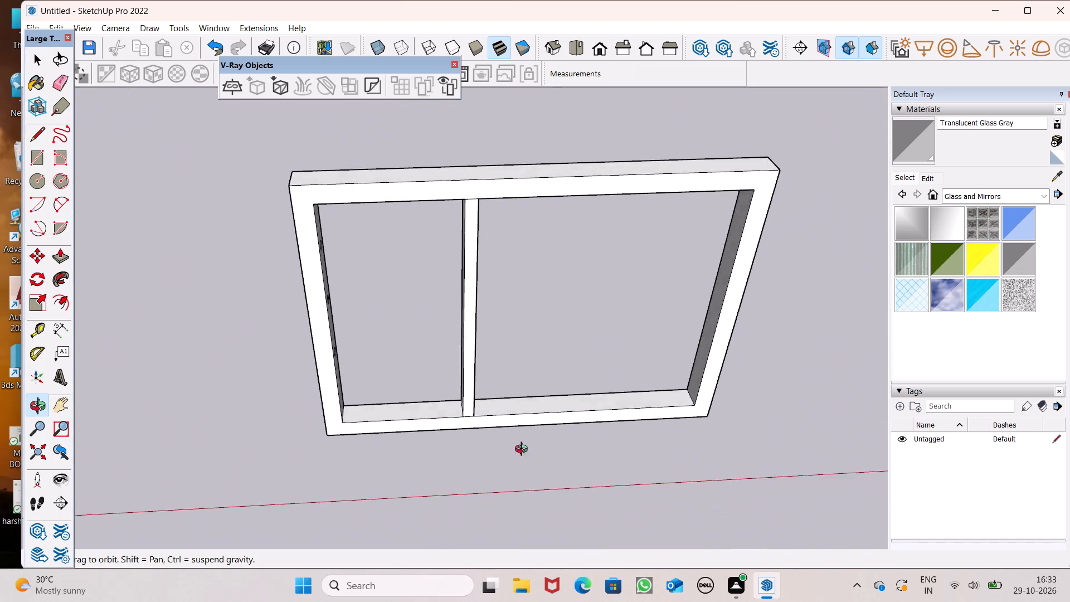
{"action": "middle_click_drag", "start_coordinate": [524, 450], "coordinate": [544, 481]}
{"action": "left_click", "coordinate": [39, 181]}
{"action": "scroll", "coordinate": [444, 443], "scroll_direction": "up", "scroll_amount": 1}
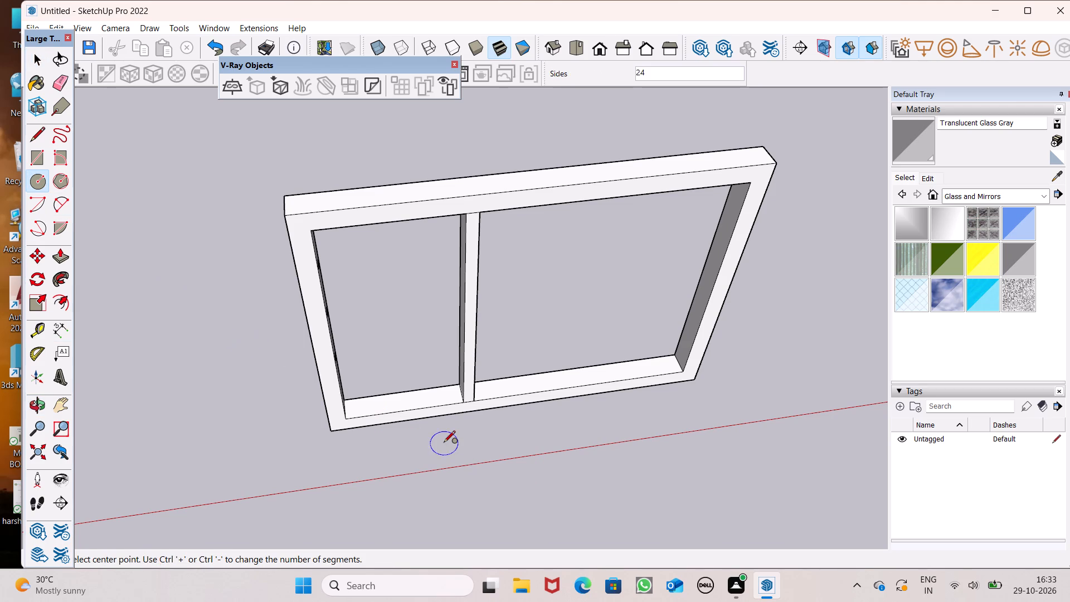
{"action": "scroll", "coordinate": [444, 443], "scroll_direction": "up", "scroll_amount": 3}
{"action": "scroll", "coordinate": [325, 405], "scroll_direction": "up", "scroll_amount": 7}
{"action": "scroll", "coordinate": [307, 361], "scroll_direction": "up", "scroll_amount": 3}
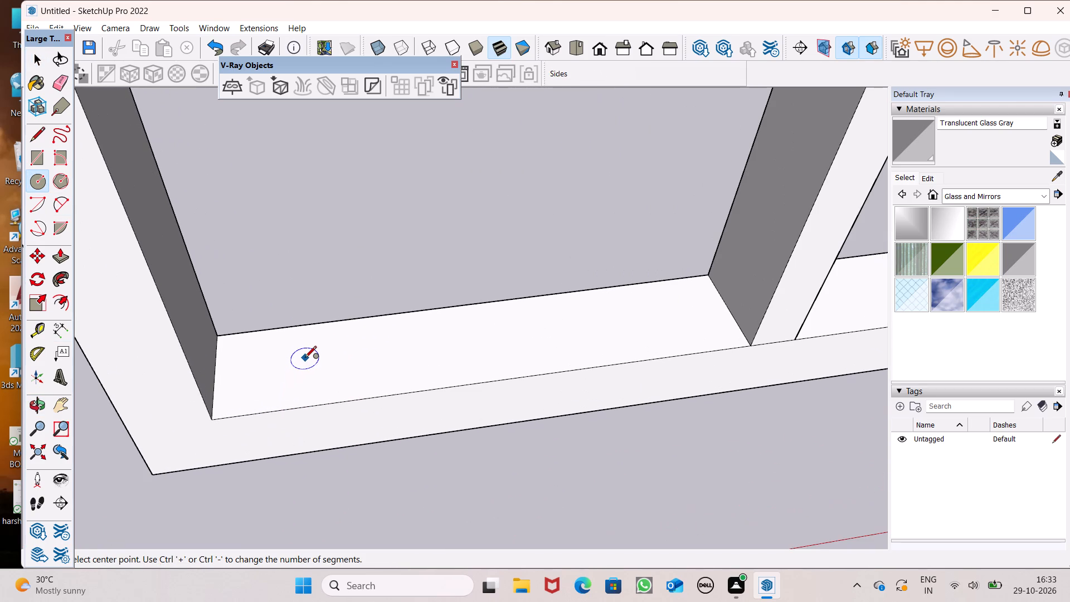
{"action": "left_click", "coordinate": [305, 358]}
{"action": "left_click", "coordinate": [311, 371]}
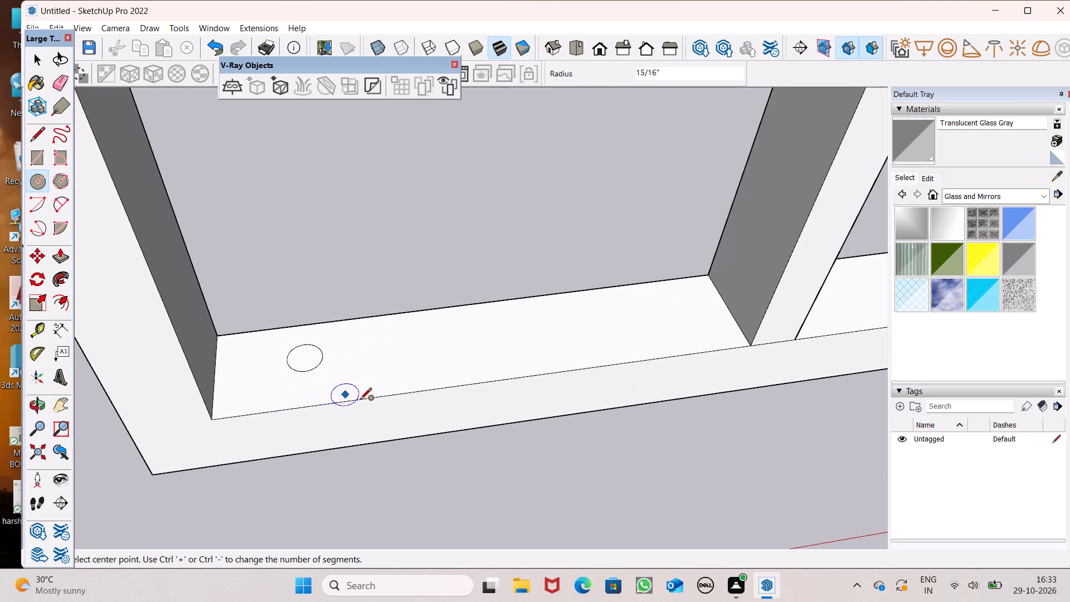
{"action": "scroll", "coordinate": [357, 404], "scroll_direction": "down", "scroll_amount": 5}
{"action": "key", "text": "space"}
Paint the circle on the inner bottom face with Color M08 from the Colors collection.
{"action": "scroll", "coordinate": [383, 348], "scroll_direction": "down", "scroll_amount": 7}
{"action": "middle_click_drag", "start_coordinate": [435, 401], "coordinate": [391, 411]}
{"action": "scroll", "coordinate": [289, 394], "scroll_direction": "down", "scroll_amount": 5}
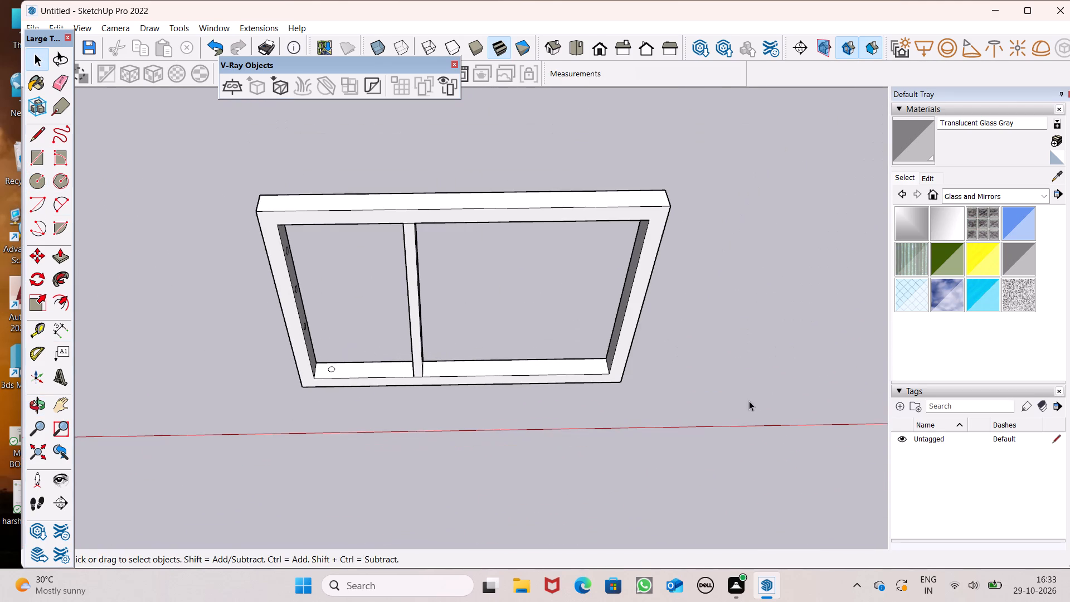
{"action": "left_click", "coordinate": [996, 198]}
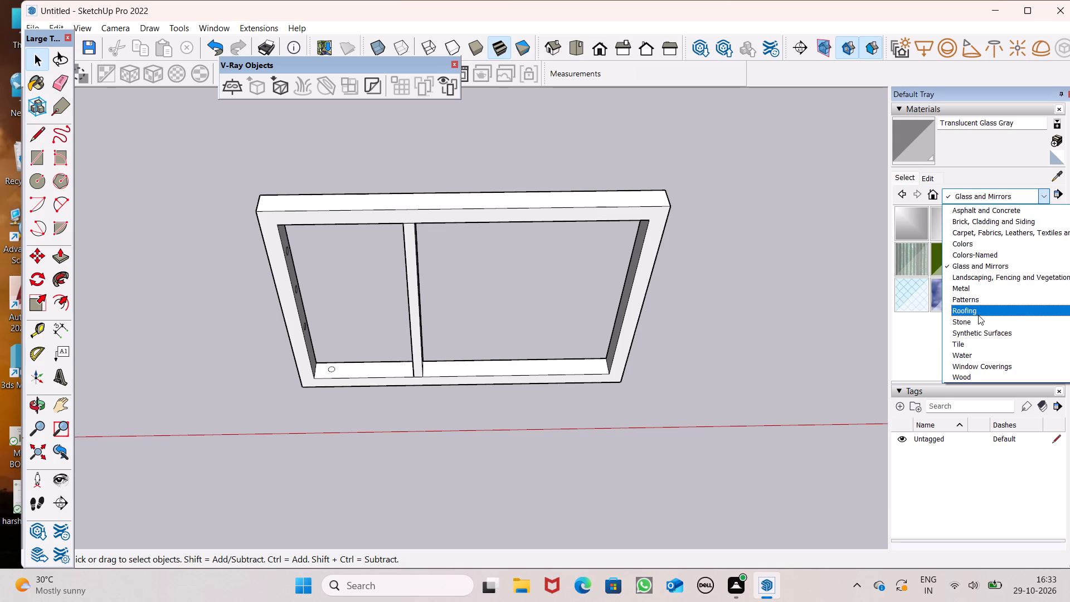
{"action": "left_click", "coordinate": [974, 247]}
{"action": "scroll", "coordinate": [991, 309], "scroll_direction": "down", "scroll_amount": 5}
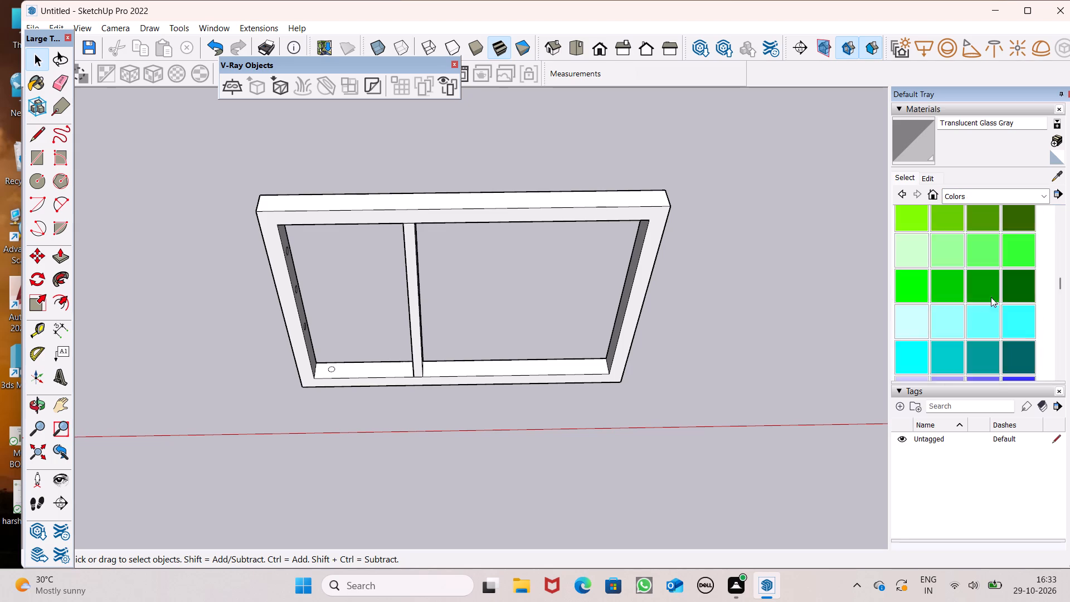
{"action": "scroll", "coordinate": [991, 297], "scroll_direction": "down", "scroll_amount": 8}
{"action": "left_click", "coordinate": [911, 294]}
{"action": "scroll", "coordinate": [399, 357], "scroll_direction": "up", "scroll_amount": 3}
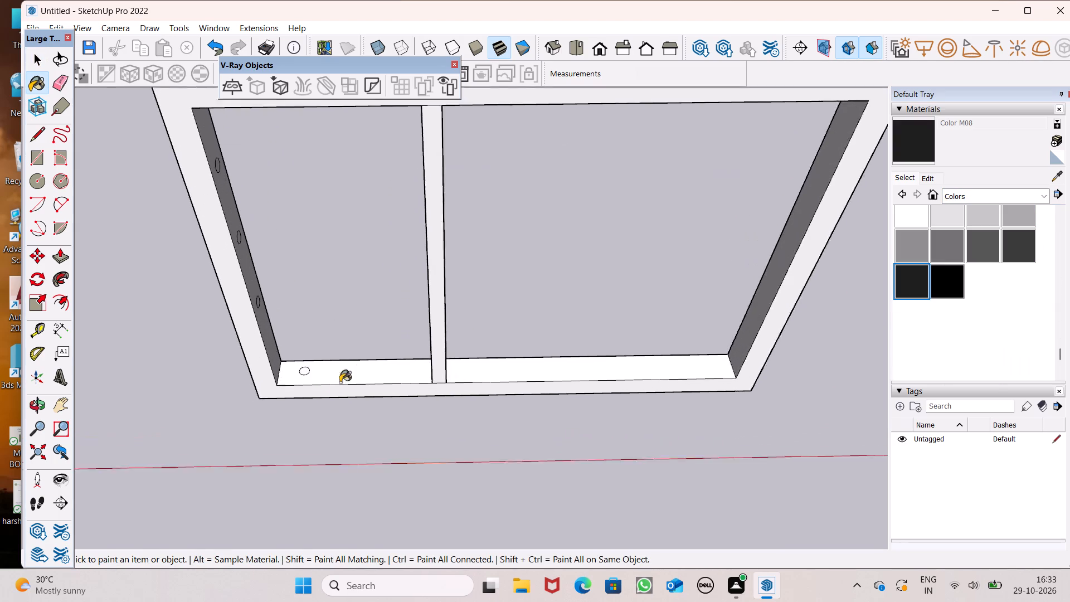
{"action": "scroll", "coordinate": [340, 382], "scroll_direction": "up", "scroll_amount": 4}
{"action": "scroll", "coordinate": [295, 373], "scroll_direction": "up", "scroll_amount": 4}
{"action": "scroll", "coordinate": [295, 373], "scroll_direction": "down", "scroll_amount": 1}
{"action": "scroll", "coordinate": [295, 373], "scroll_direction": "up", "scroll_amount": 1}
{"action": "left_click", "coordinate": [318, 365]}
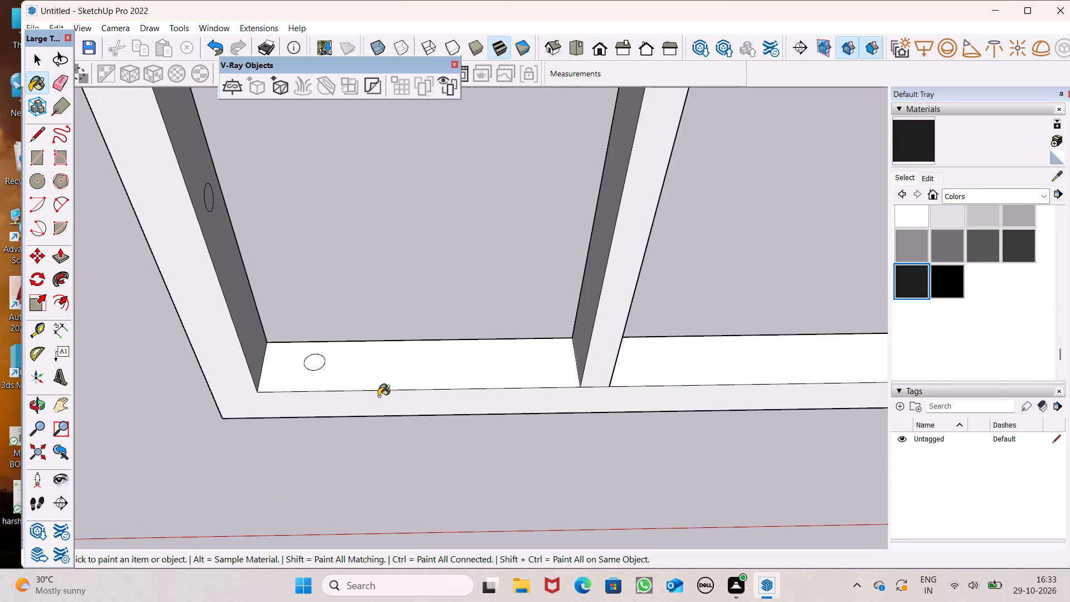
Paint the three circles on the frame's inner side face with Color M08.
{"action": "middle_click_drag", "start_coordinate": [378, 397], "coordinate": [285, 378]}
{"action": "scroll", "coordinate": [285, 376], "scroll_direction": "up", "scroll_amount": 1}
{"action": "scroll", "coordinate": [303, 419], "scroll_direction": "down", "scroll_amount": 7}
{"action": "scroll", "coordinate": [304, 321], "scroll_direction": "up", "scroll_amount": 6}
{"action": "scroll", "coordinate": [273, 269], "scroll_direction": "down", "scroll_amount": 3}
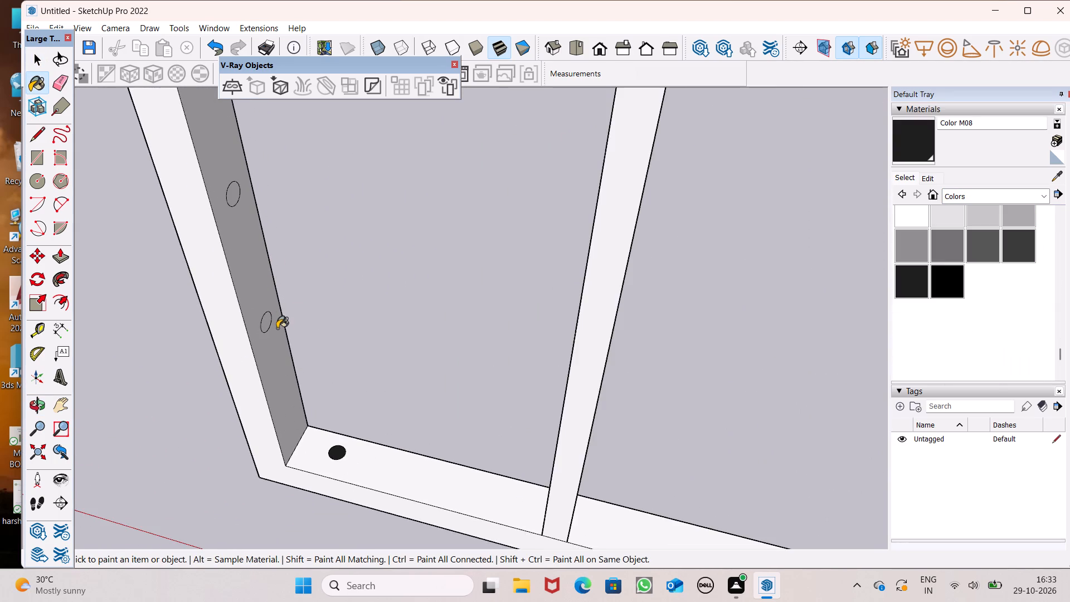
{"action": "scroll", "coordinate": [276, 332], "scroll_direction": "up", "scroll_amount": 5}
{"action": "left_click", "coordinate": [260, 317]}
{"action": "scroll", "coordinate": [300, 368], "scroll_direction": "down", "scroll_amount": 9}
{"action": "scroll", "coordinate": [244, 223], "scroll_direction": "up", "scroll_amount": 4}
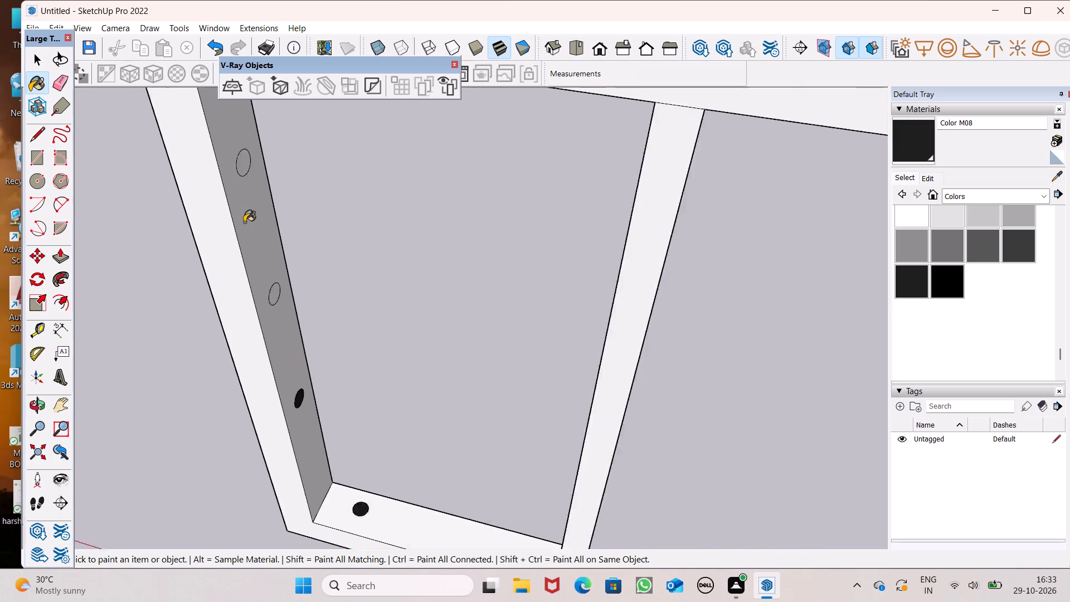
{"action": "scroll", "coordinate": [244, 222], "scroll_direction": "up", "scroll_amount": 4}
{"action": "scroll", "coordinate": [281, 222], "scroll_direction": "down", "scroll_amount": 3}
{"action": "scroll", "coordinate": [285, 153], "scroll_direction": "up", "scroll_amount": 5}
{"action": "scroll", "coordinate": [264, 182], "scroll_direction": "down", "scroll_amount": 3}
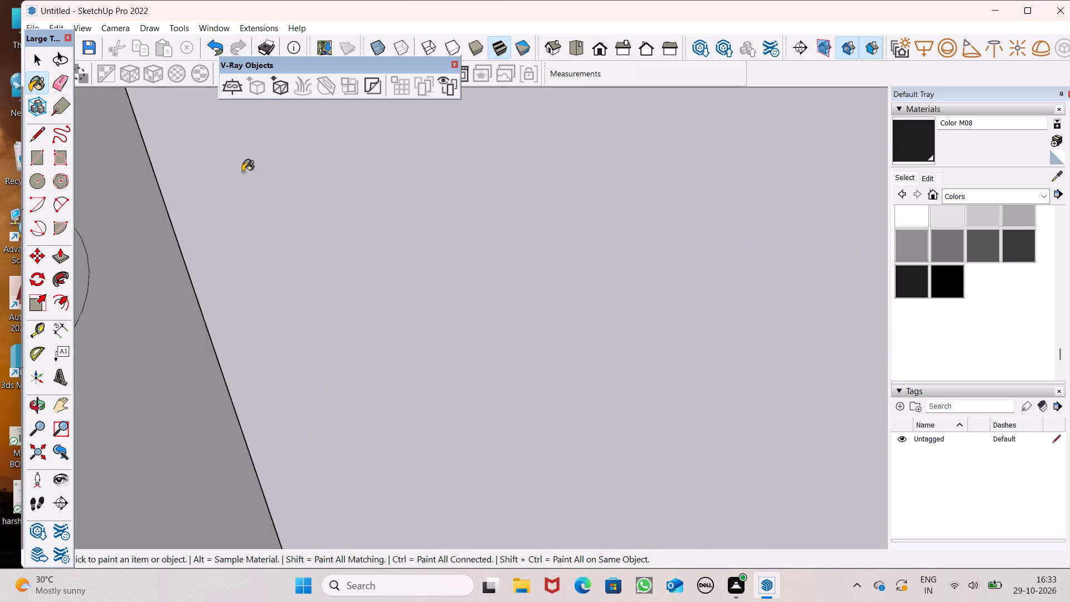
{"action": "scroll", "coordinate": [241, 200], "scroll_direction": "down", "scroll_amount": 3}
{"action": "left_click", "coordinate": [204, 222]}
{"action": "scroll", "coordinate": [254, 380], "scroll_direction": "down", "scroll_amount": 1}
{"action": "scroll", "coordinate": [234, 363], "scroll_direction": "up", "scroll_amount": 5}
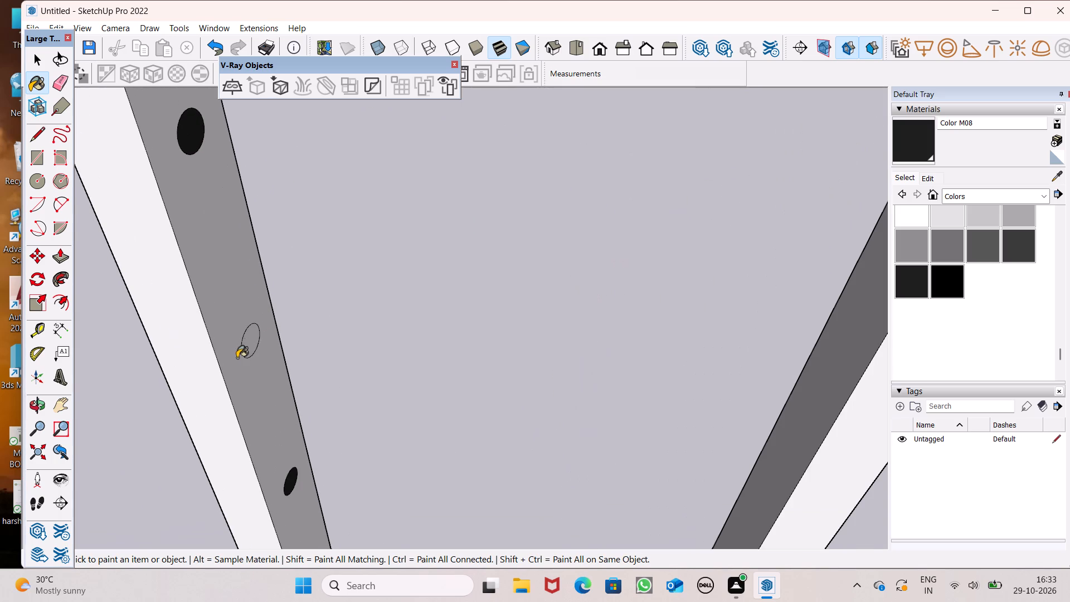
{"action": "left_click", "coordinate": [251, 344]}
{"action": "scroll", "coordinate": [332, 317], "scroll_direction": "down", "scroll_amount": 4}
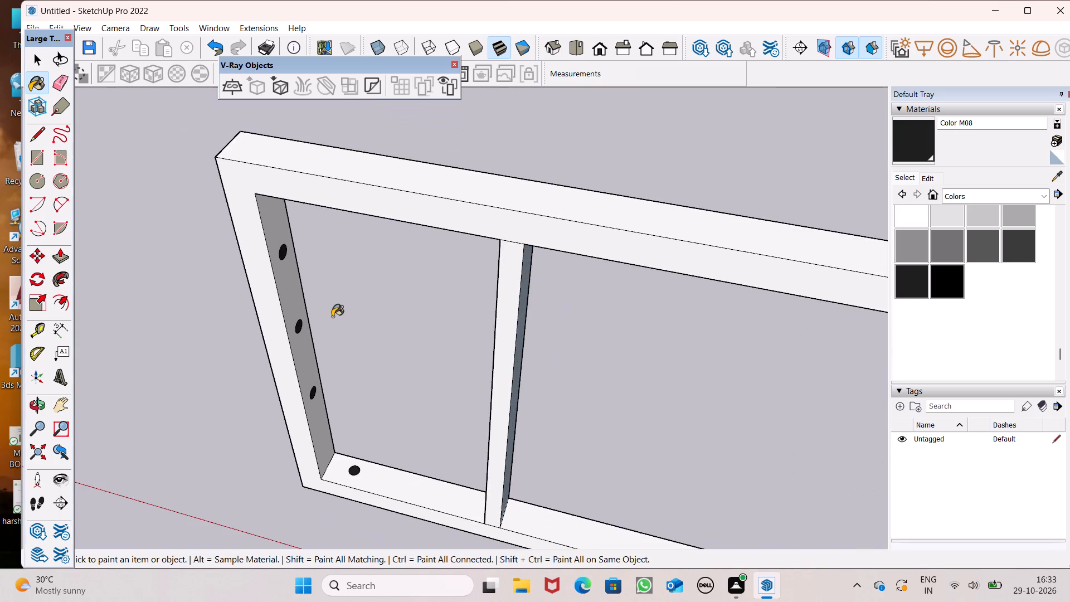
{"action": "scroll", "coordinate": [332, 317], "scroll_direction": "down", "scroll_amount": 5}
{"action": "key", "text": "space"}
Push/Pull the lowest side circle through the mullion to the opposite frame side as a bar about 6' 11 13/16" long.
{"action": "scroll", "coordinate": [353, 322], "scroll_direction": "down", "scroll_amount": 3}
{"action": "middle_click_drag", "start_coordinate": [394, 346], "coordinate": [417, 287]}
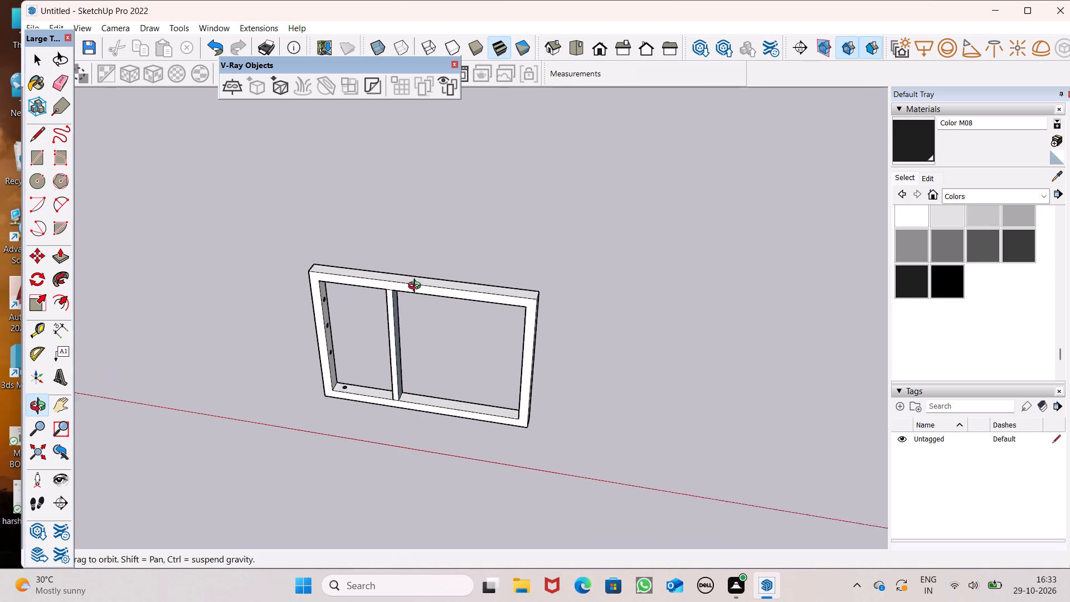
{"action": "middle_click_drag", "start_coordinate": [417, 287], "coordinate": [344, 268]}
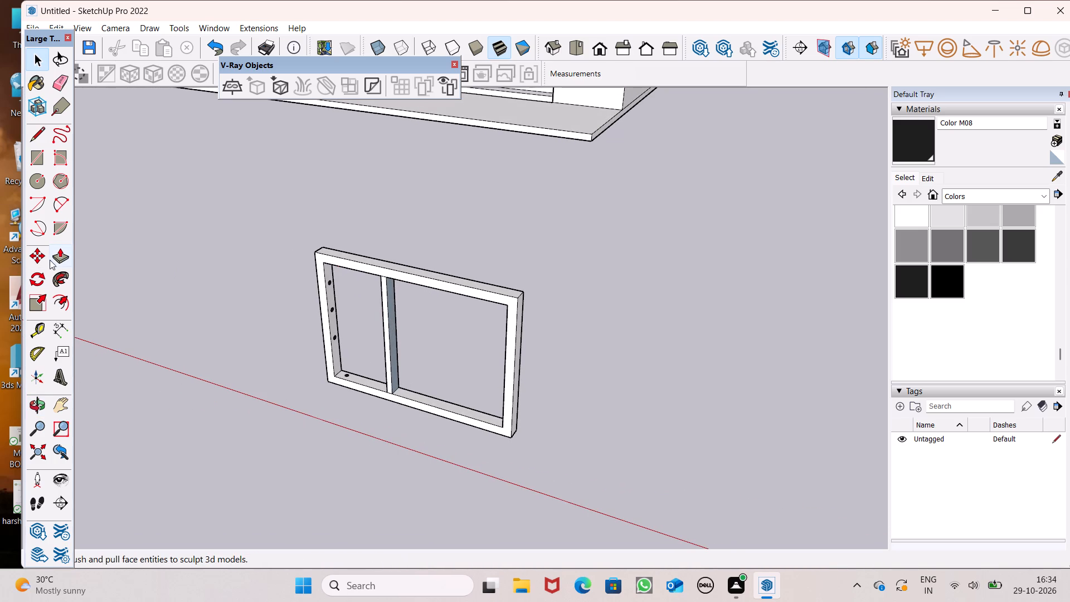
{"action": "left_click", "coordinate": [60, 257]}
{"action": "scroll", "coordinate": [380, 367], "scroll_direction": "up", "scroll_amount": 4}
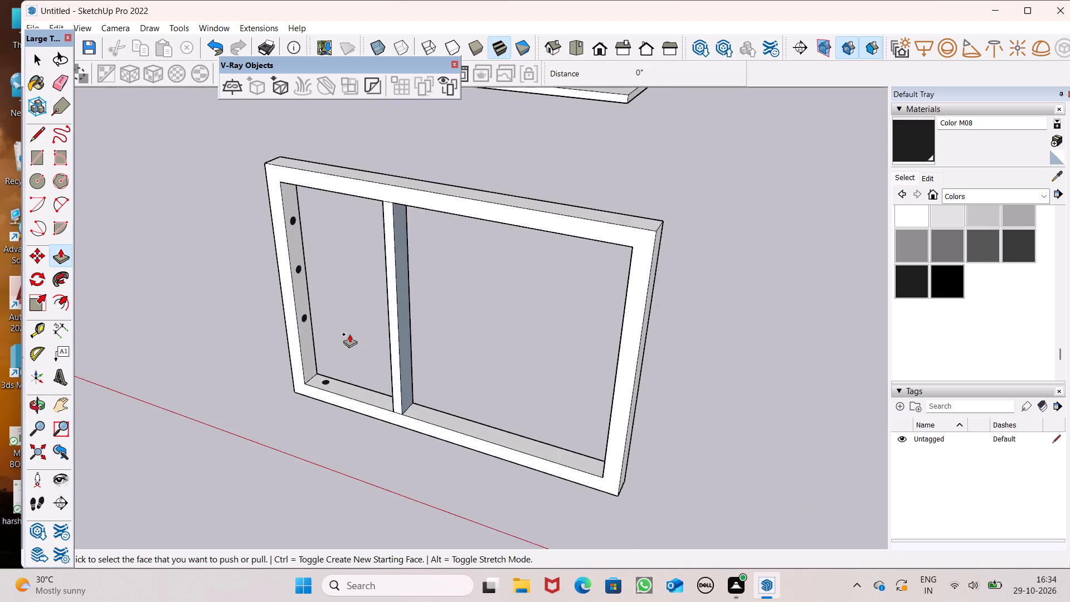
{"action": "scroll", "coordinate": [274, 307], "scroll_direction": "down", "scroll_amount": 4}
{"action": "scroll", "coordinate": [326, 344], "scroll_direction": "up", "scroll_amount": 5}
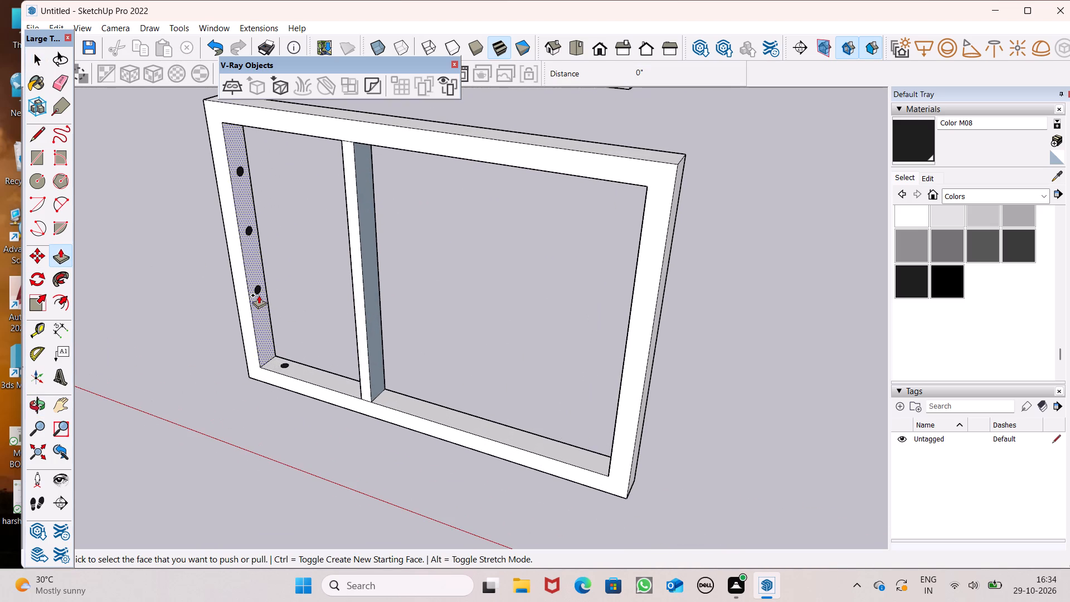
{"action": "left_click_drag", "start_coordinate": [258, 290], "coordinate": [323, 335]}
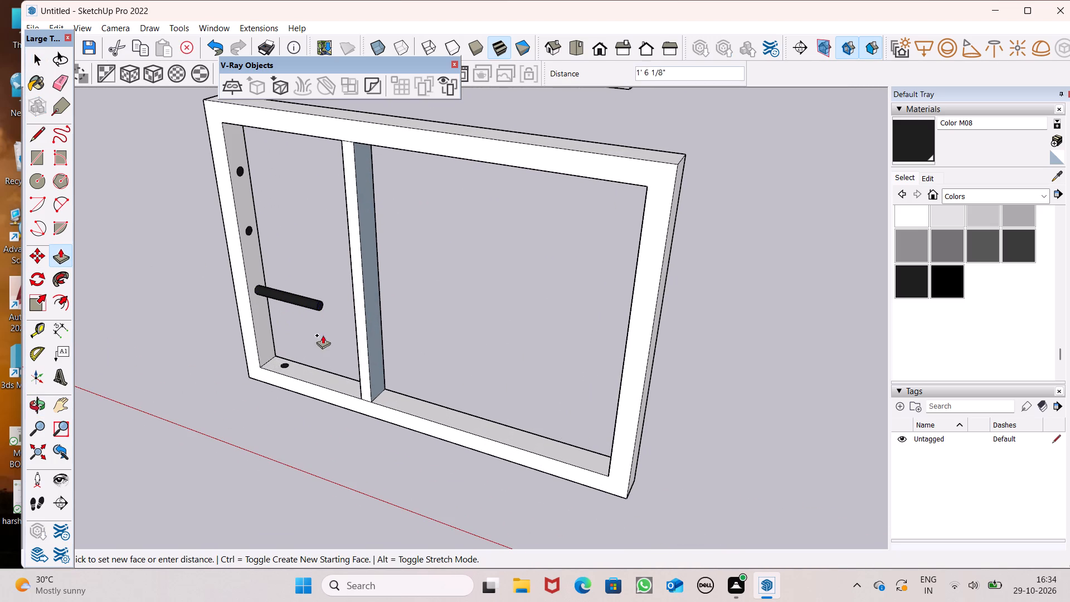
{"action": "left_click_drag", "start_coordinate": [323, 335], "coordinate": [617, 380]}
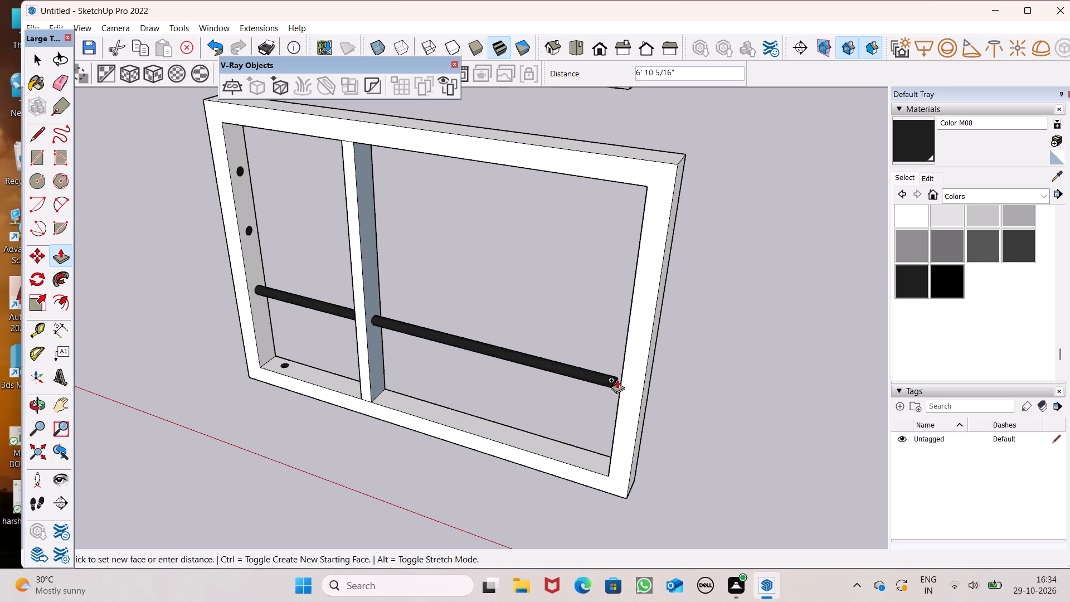
{"action": "left_click_drag", "start_coordinate": [617, 380], "coordinate": [620, 370]}
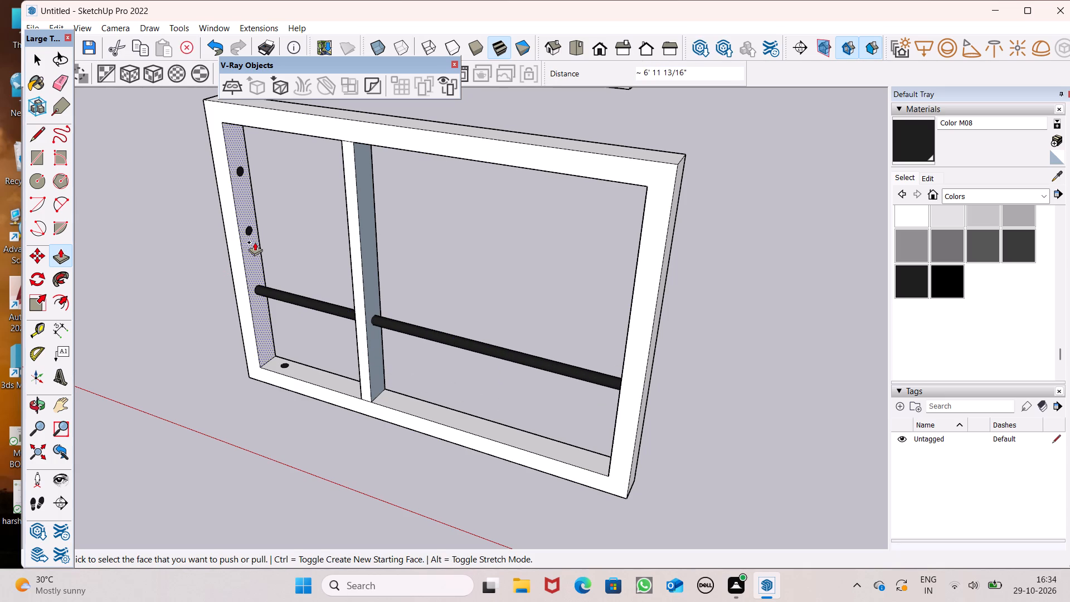
Push/Pull the middle side circle across to the opposite frame side as a bar about 6' 11 13/16" long.
{"action": "left_click_drag", "start_coordinate": [249, 232], "coordinate": [480, 307]}
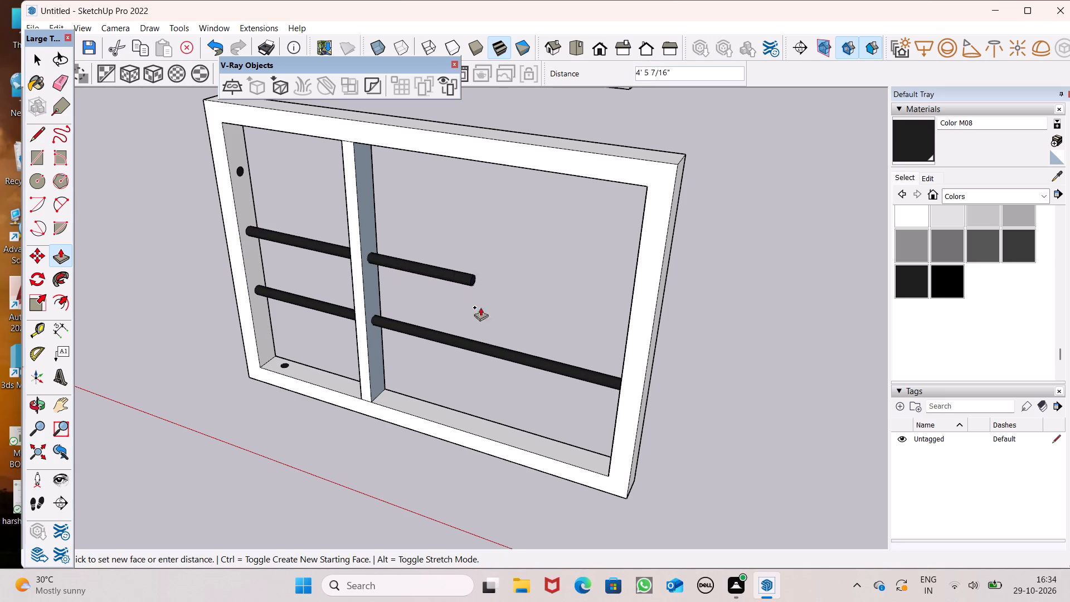
{"action": "left_click_drag", "start_coordinate": [480, 307], "coordinate": [631, 299]}
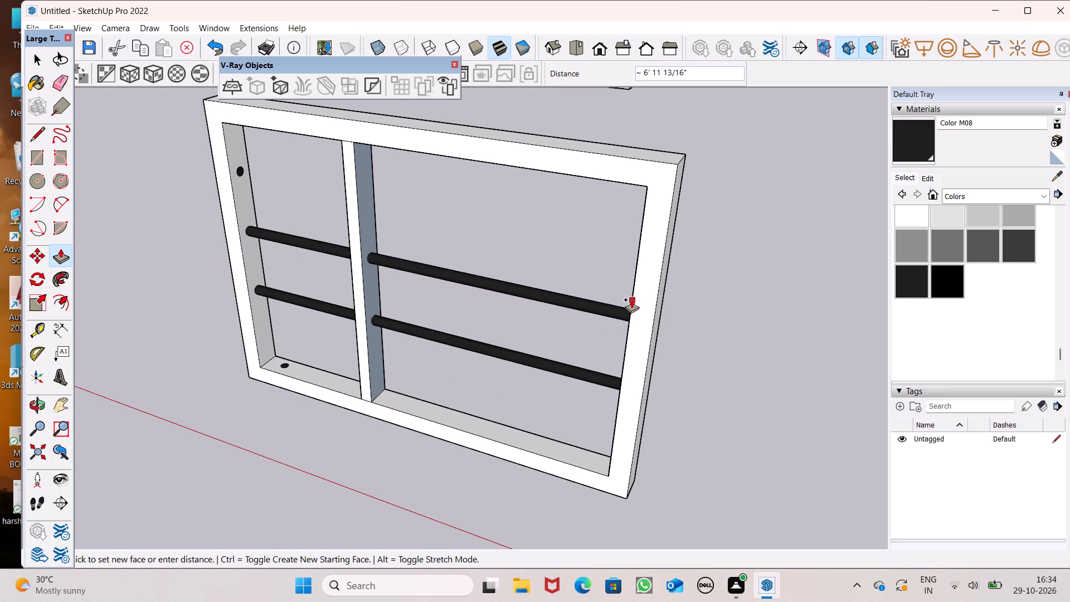
{"action": "left_click_drag", "start_coordinate": [631, 299], "coordinate": [632, 298]}
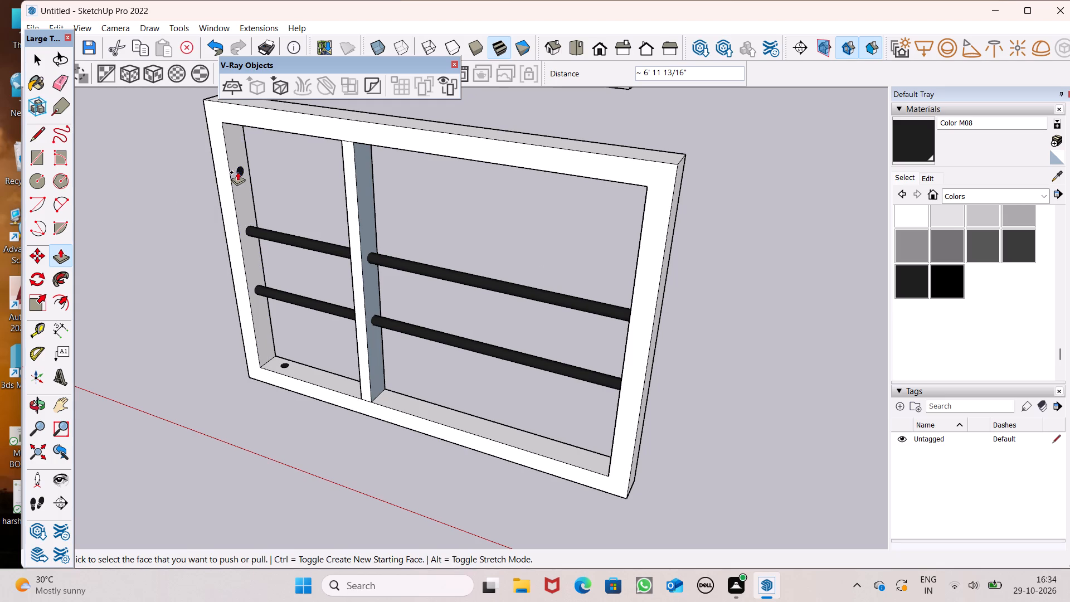
Push/Pull the upper side circle across to the opposite frame side as a bar about 6' 11 13/16" long.
{"action": "left_click_drag", "start_coordinate": [241, 172], "coordinate": [631, 247]}
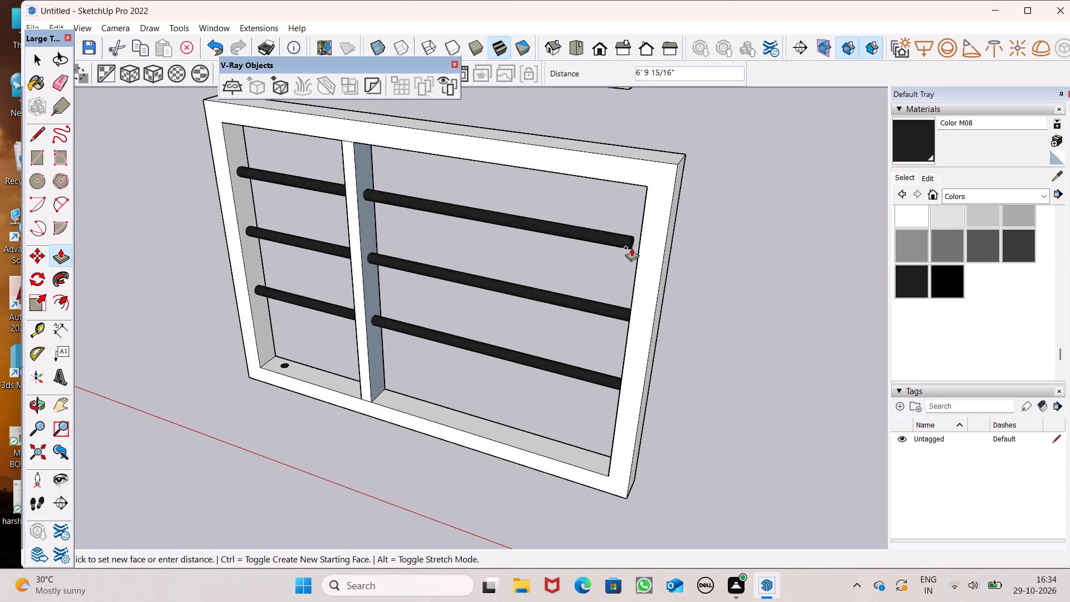
{"action": "left_click_drag", "start_coordinate": [631, 247], "coordinate": [638, 231]}
Push/Pull the circle on the frame's inner bottom face up to the top member as a vertical bar about 4' 9 3/8" long.
{"action": "scroll", "coordinate": [319, 392], "scroll_direction": "down", "scroll_amount": 3}
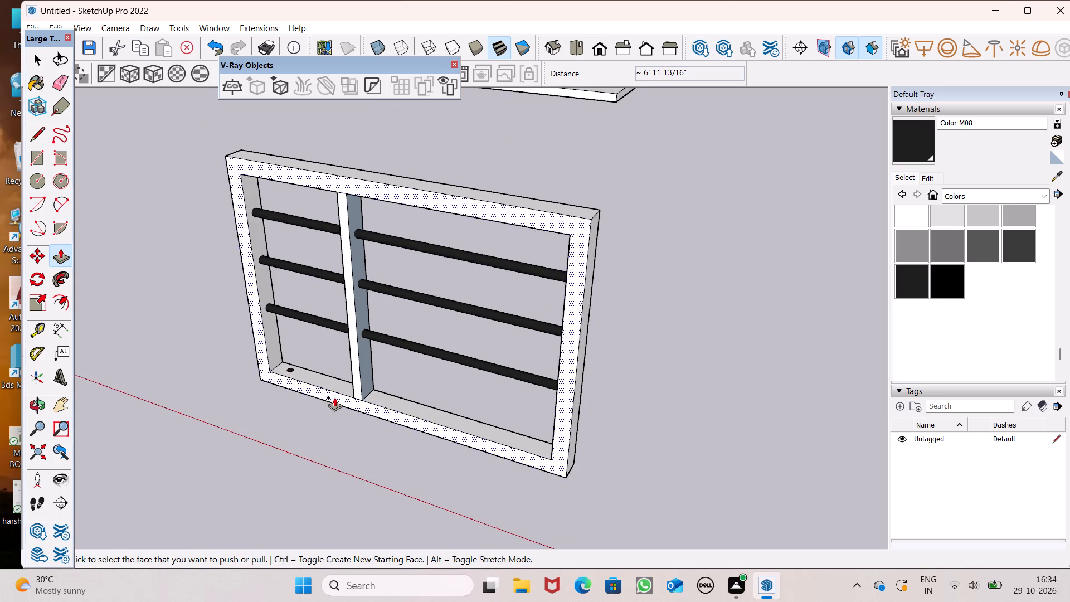
{"action": "middle_click_drag", "start_coordinate": [337, 397], "coordinate": [406, 307]}
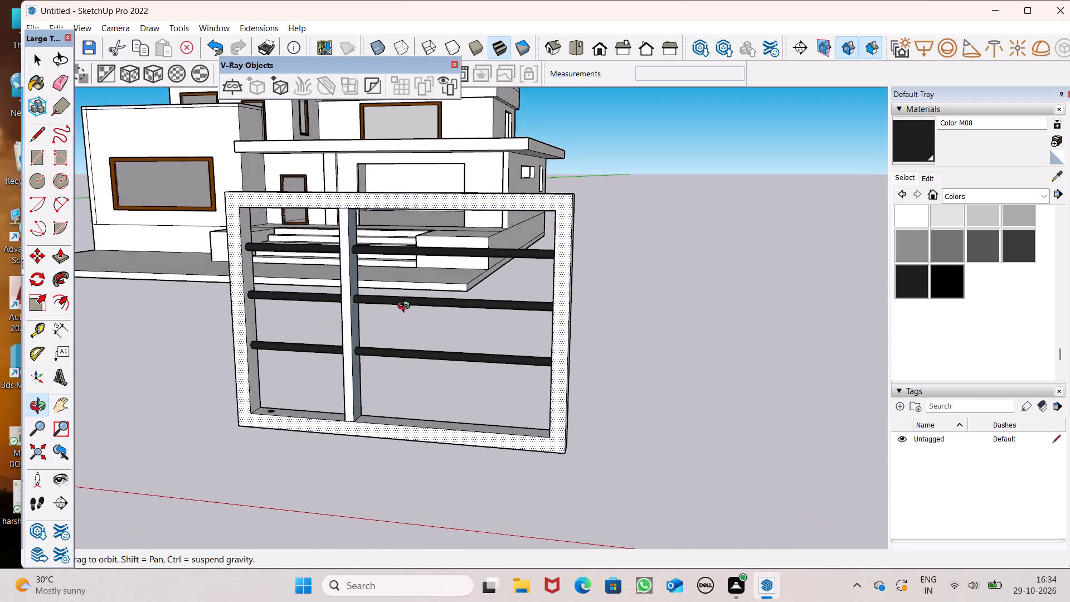
{"action": "middle_click_drag", "start_coordinate": [406, 307], "coordinate": [406, 308]}
{"action": "scroll", "coordinate": [235, 200], "scroll_direction": "up", "scroll_amount": 3}
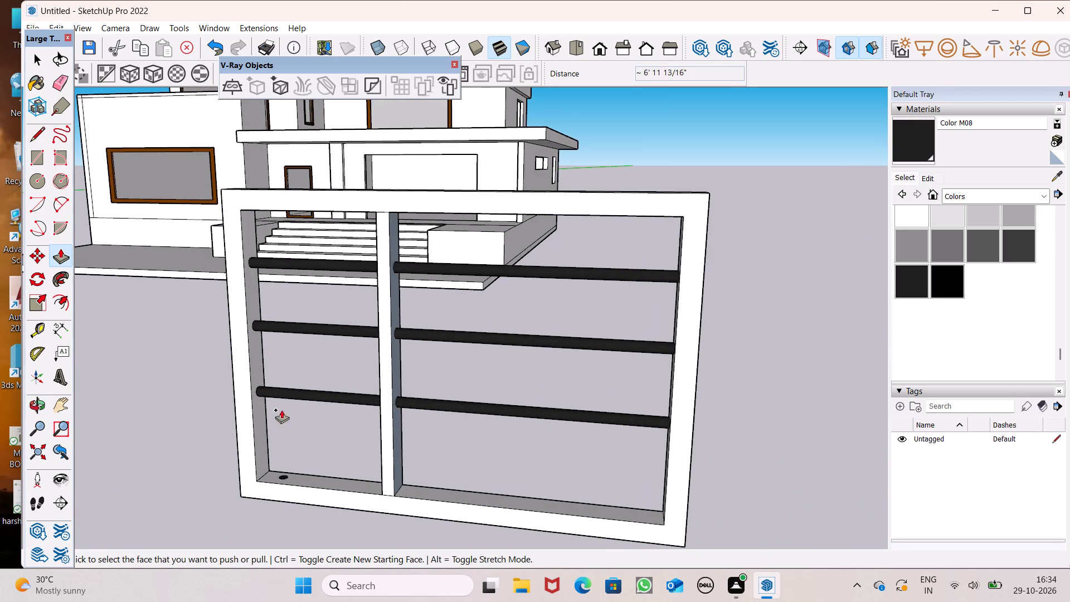
{"action": "scroll", "coordinate": [294, 276], "scroll_direction": "down", "scroll_amount": 4}
{"action": "middle_click_drag", "start_coordinate": [298, 369], "coordinate": [344, 447]}
{"action": "scroll", "coordinate": [291, 251], "scroll_direction": "down", "scroll_amount": 7}
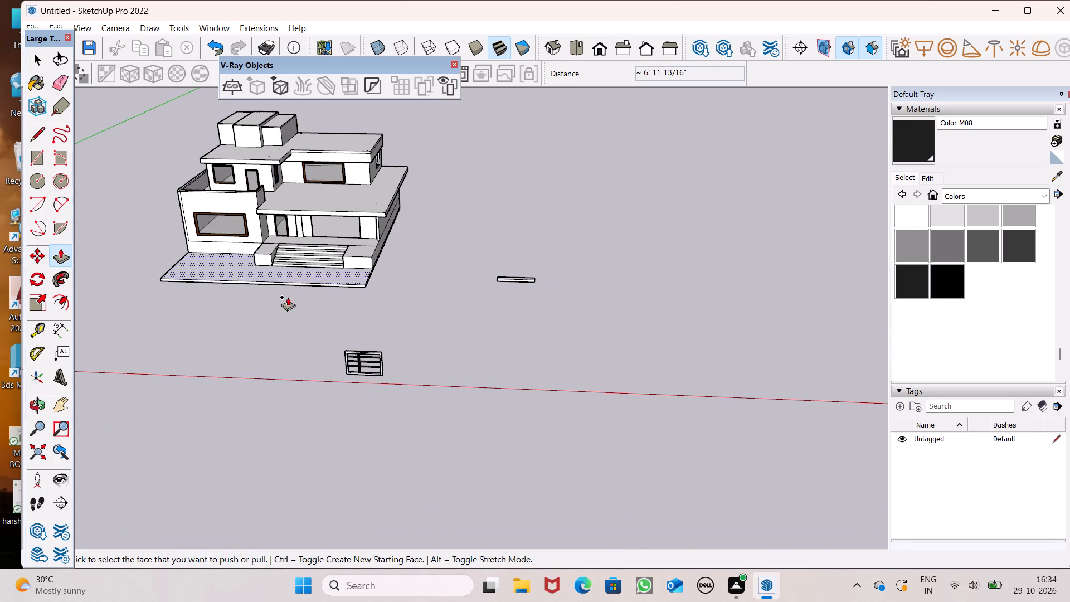
{"action": "scroll", "coordinate": [327, 378], "scroll_direction": "up", "scroll_amount": 13}
{"action": "scroll", "coordinate": [338, 378], "scroll_direction": "down", "scroll_amount": 1}
{"action": "scroll", "coordinate": [338, 378], "scroll_direction": "up", "scroll_amount": 10}
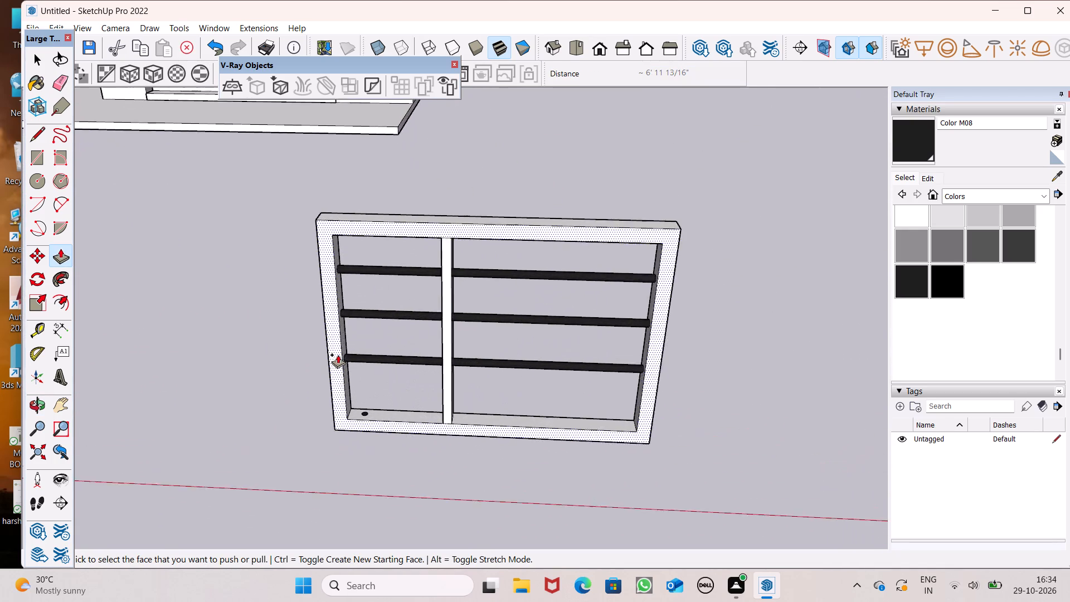
{"action": "scroll", "coordinate": [367, 378], "scroll_direction": "up", "scroll_amount": 1}
{"action": "scroll", "coordinate": [366, 358], "scroll_direction": "down", "scroll_amount": 3}
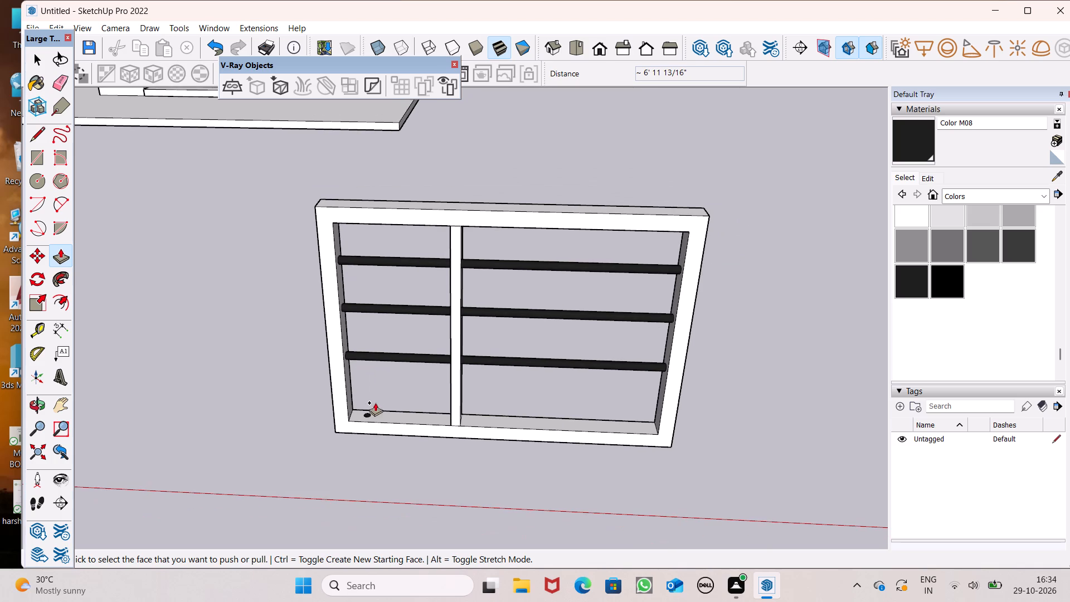
{"action": "middle_click_drag", "start_coordinate": [369, 405], "coordinate": [463, 448]}
{"action": "scroll", "coordinate": [390, 231], "scroll_direction": "down", "scroll_amount": 5}
{"action": "middle_click_drag", "start_coordinate": [401, 314], "coordinate": [421, 431]}
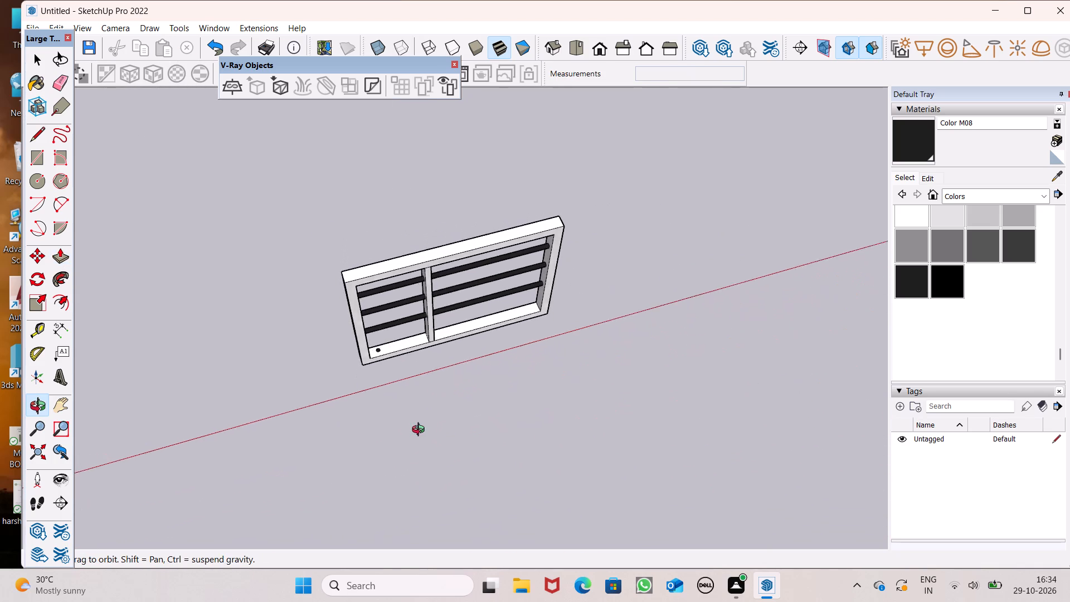
{"action": "middle_click_drag", "start_coordinate": [421, 431], "coordinate": [420, 417]}
{"action": "scroll", "coordinate": [395, 324], "scroll_direction": "up", "scroll_amount": 7}
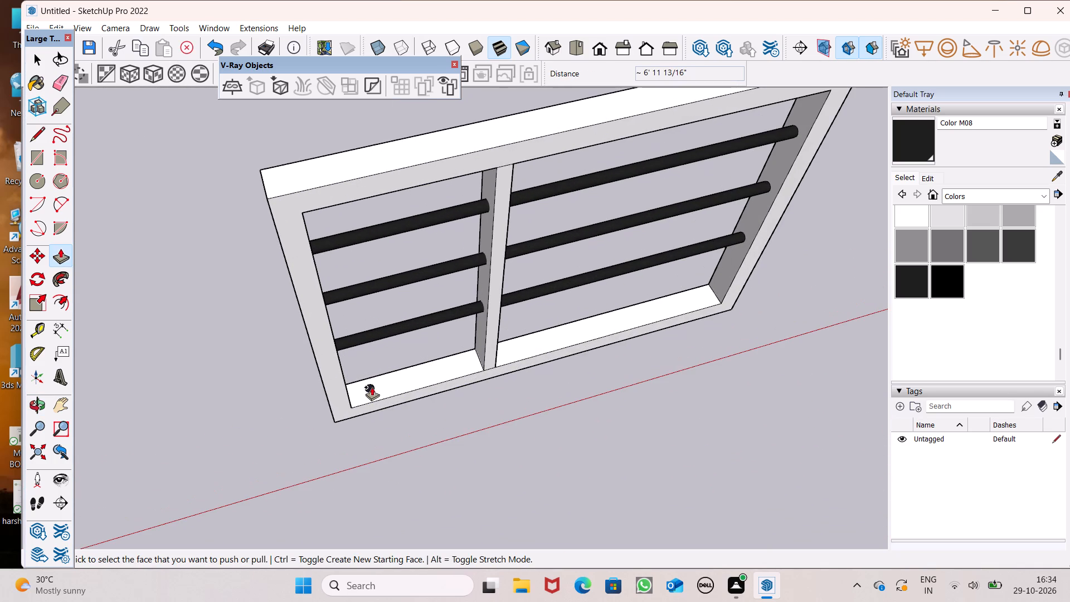
{"action": "left_click_drag", "start_coordinate": [368, 388], "coordinate": [354, 199]}
Paint the window frame's front, top, back and one outer side face with Color M08.
{"action": "scroll", "coordinate": [375, 268], "scroll_direction": "up", "scroll_amount": 1}
{"action": "middle_click_drag", "start_coordinate": [375, 268], "coordinate": [292, 124]}
{"action": "scroll", "coordinate": [308, 367], "scroll_direction": "down", "scroll_amount": 7}
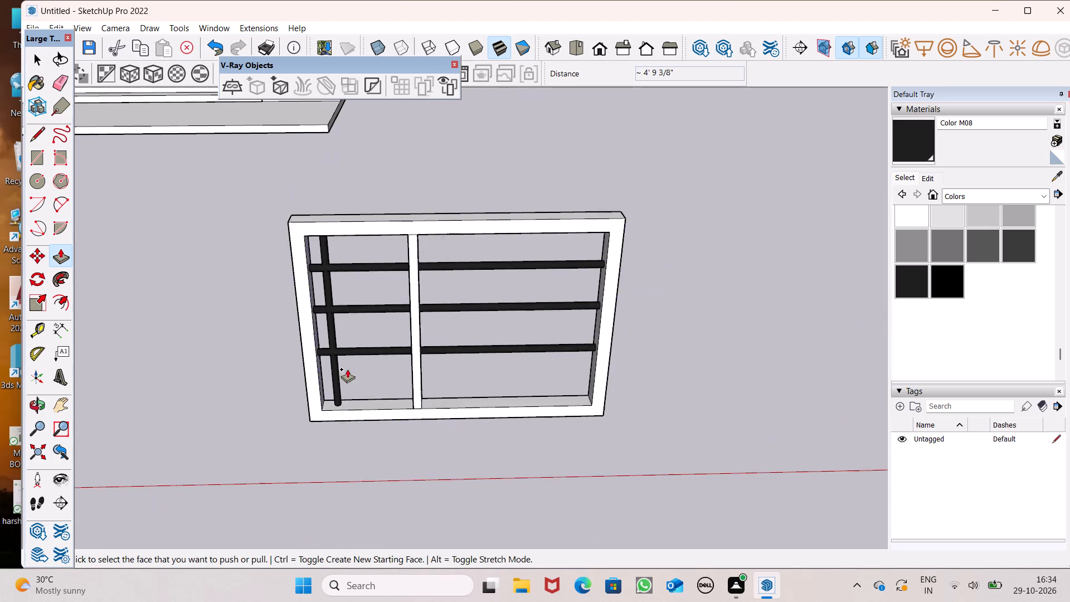
{"action": "middle_click_drag", "start_coordinate": [362, 369], "coordinate": [342, 302]}
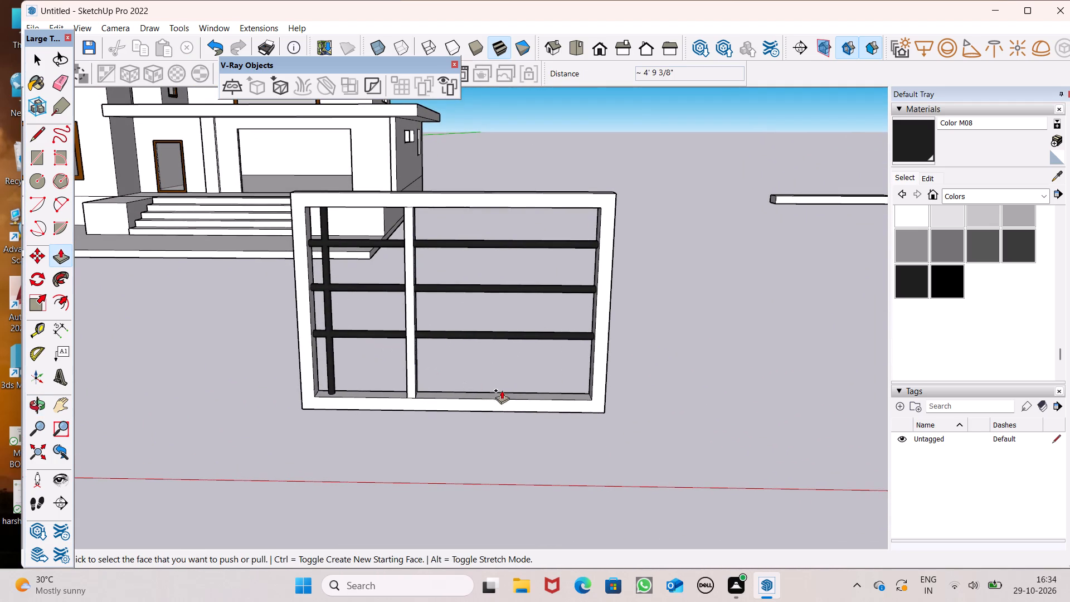
{"action": "key", "text": "space"}
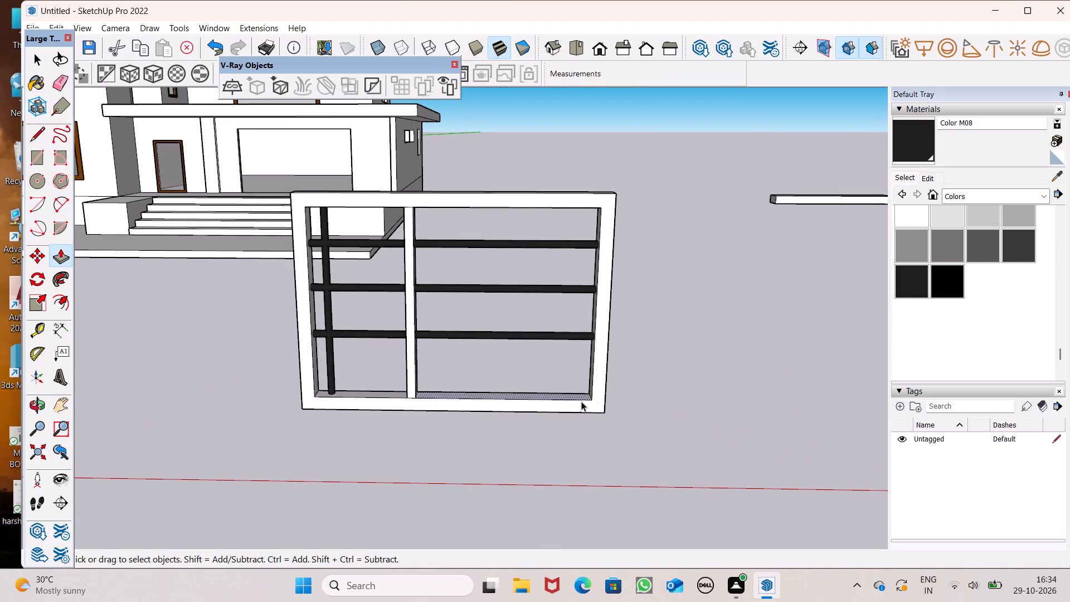
{"action": "left_click", "coordinate": [906, 143]}
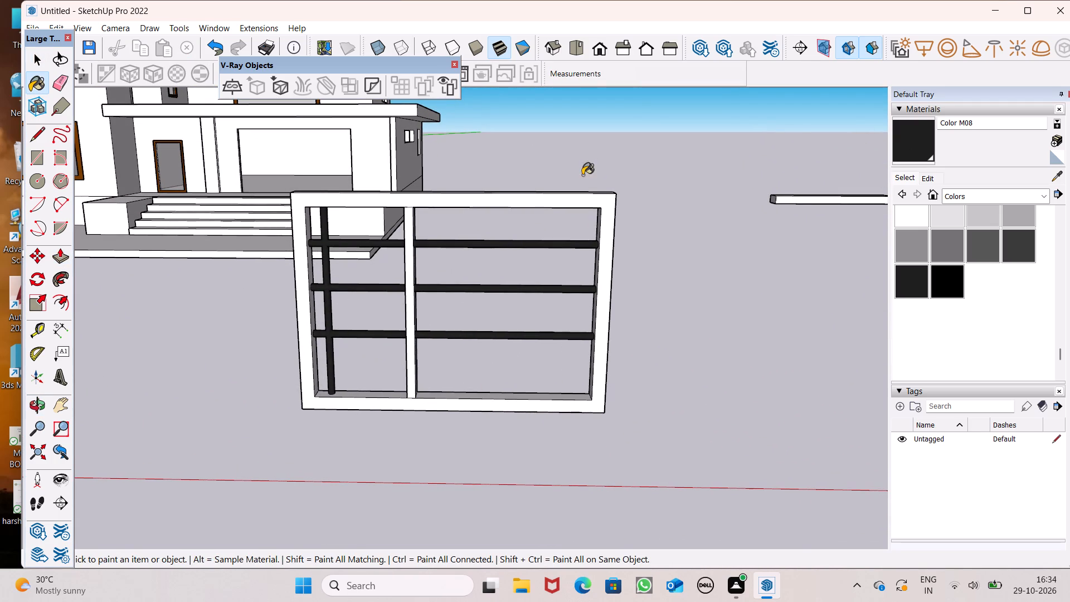
{"action": "scroll", "coordinate": [582, 175], "scroll_direction": "up", "scroll_amount": 4}
{"action": "scroll", "coordinate": [578, 217], "scroll_direction": "down", "scroll_amount": 4}
{"action": "scroll", "coordinate": [587, 244], "scroll_direction": "up", "scroll_amount": 3}
{"action": "scroll", "coordinate": [594, 271], "scroll_direction": "down", "scroll_amount": 4}
{"action": "scroll", "coordinate": [607, 331], "scroll_direction": "up", "scroll_amount": 4}
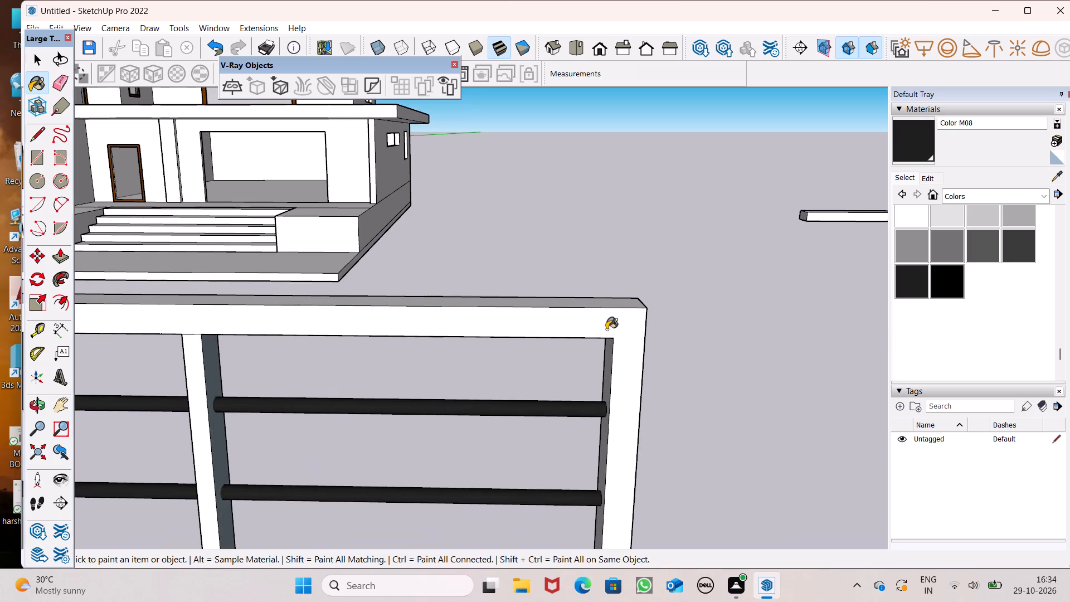
{"action": "left_click", "coordinate": [612, 323]}
{"action": "middle_click_drag", "start_coordinate": [610, 342], "coordinate": [510, 387]}
{"action": "scroll", "coordinate": [512, 395], "scroll_direction": "up", "scroll_amount": 1}
{"action": "left_click", "coordinate": [590, 294]}
{"action": "scroll", "coordinate": [586, 303], "scroll_direction": "down", "scroll_amount": 5}
{"action": "middle_click_drag", "start_coordinate": [627, 379], "coordinate": [352, 281]}
{"action": "left_click", "coordinate": [398, 295]}
{"action": "middle_click_drag", "start_coordinate": [391, 311], "coordinate": [169, 309]}
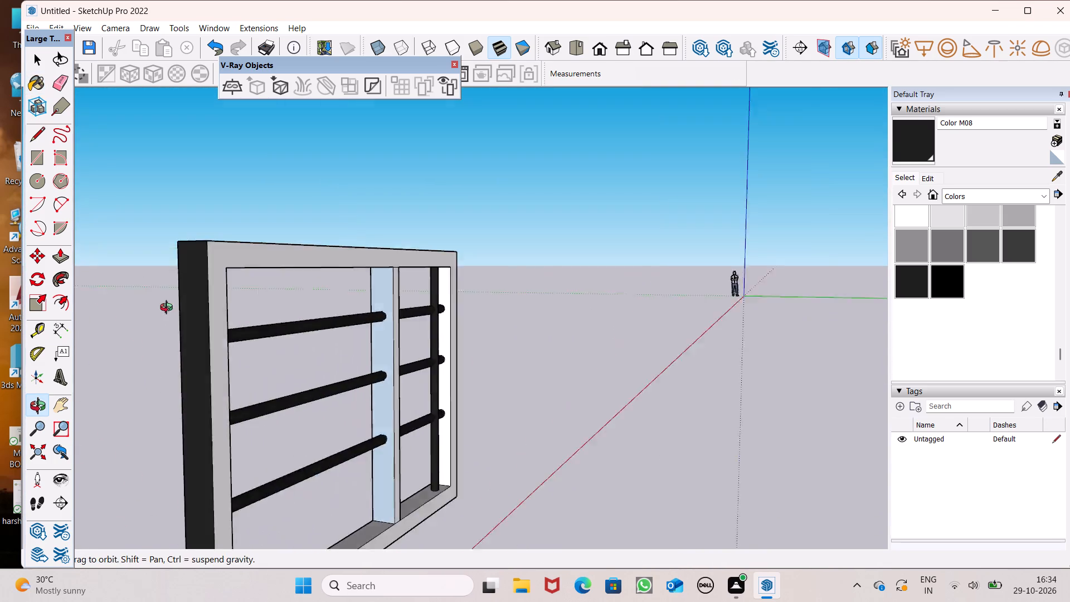
{"action": "middle_click_drag", "start_coordinate": [169, 309], "coordinate": [163, 308]}
{"action": "scroll", "coordinate": [164, 308], "scroll_direction": "up", "scroll_amount": 1}
{"action": "left_click", "coordinate": [286, 262]}
Paint the mullion's front face and its side face toward the wider opening with Color M08.
{"action": "middle_click_drag", "start_coordinate": [298, 285], "coordinate": [777, 336]}
{"action": "scroll", "coordinate": [567, 305], "scroll_direction": "down", "scroll_amount": 9}
{"action": "scroll", "coordinate": [425, 306], "scroll_direction": "down", "scroll_amount": 7}
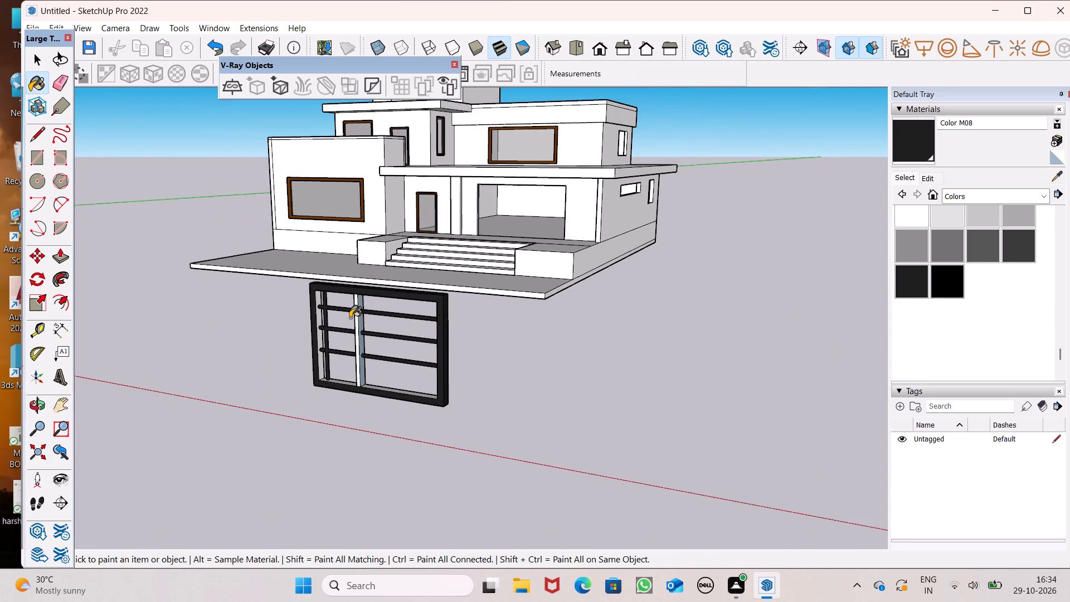
{"action": "middle_click", "coordinate": [348, 319]}
{"action": "scroll", "coordinate": [343, 313], "scroll_direction": "up", "scroll_amount": 12}
{"action": "scroll", "coordinate": [332, 316], "scroll_direction": "down", "scroll_amount": 1}
{"action": "scroll", "coordinate": [332, 315], "scroll_direction": "up", "scroll_amount": 1}
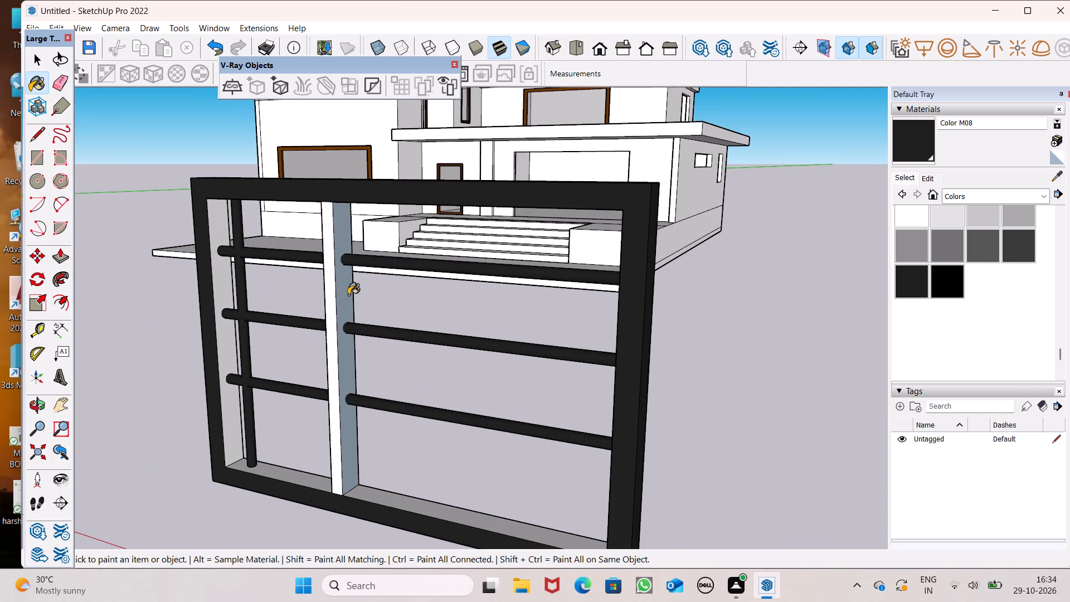
{"action": "left_click", "coordinate": [348, 295]}
{"action": "scroll", "coordinate": [333, 301], "scroll_direction": "up", "scroll_amount": 6}
{"action": "left_click", "coordinate": [332, 303]}
Paint both inner side faces of the frame, the mullion's other side and the remaining outer side with Color M08.
{"action": "scroll", "coordinate": [239, 292], "scroll_direction": "down", "scroll_amount": 1}
{"action": "left_click", "coordinate": [154, 282]}
{"action": "scroll", "coordinate": [154, 279], "scroll_direction": "down", "scroll_amount": 5}
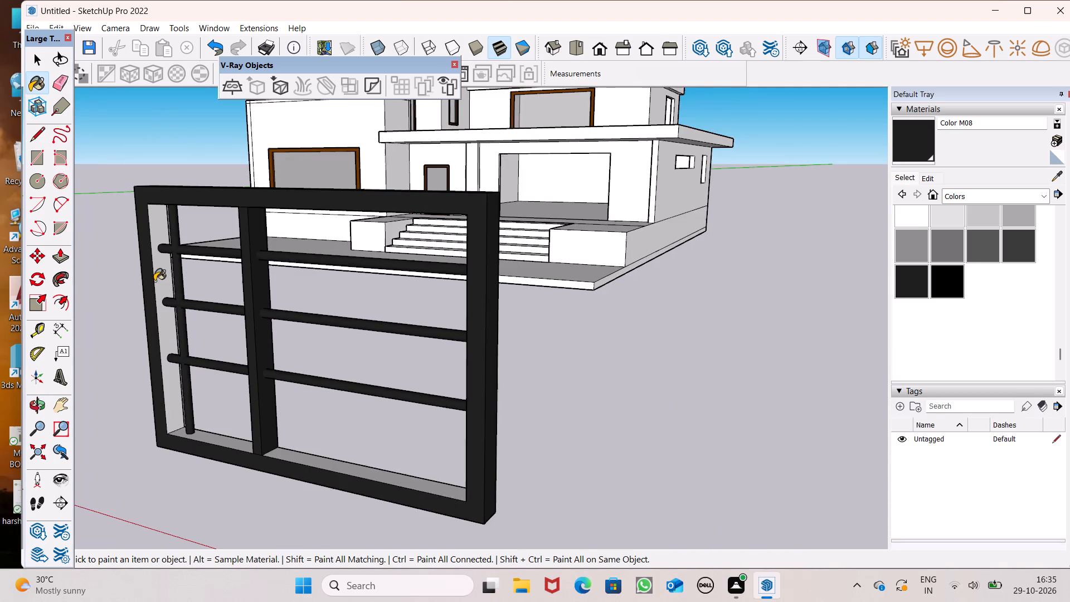
{"action": "scroll", "coordinate": [162, 282], "scroll_direction": "up", "scroll_amount": 8}
{"action": "left_click", "coordinate": [164, 285]}
{"action": "scroll", "coordinate": [165, 245], "scroll_direction": "down", "scroll_amount": 6}
{"action": "middle_click_drag", "start_coordinate": [201, 312], "coordinate": [598, 274]}
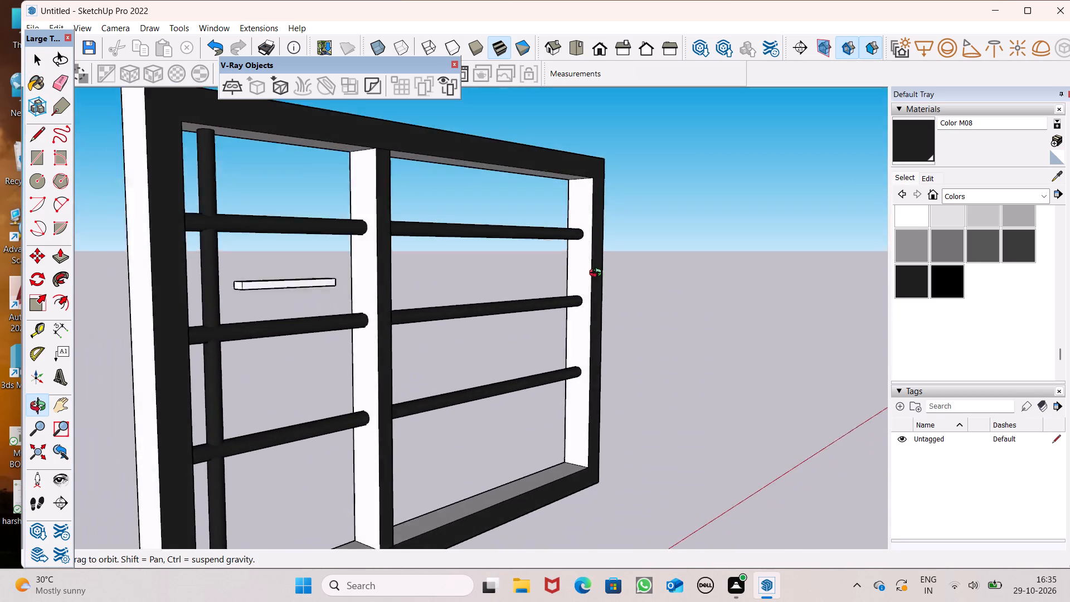
{"action": "middle_click_drag", "start_coordinate": [598, 274], "coordinate": [615, 269]}
{"action": "left_click", "coordinate": [396, 331]}
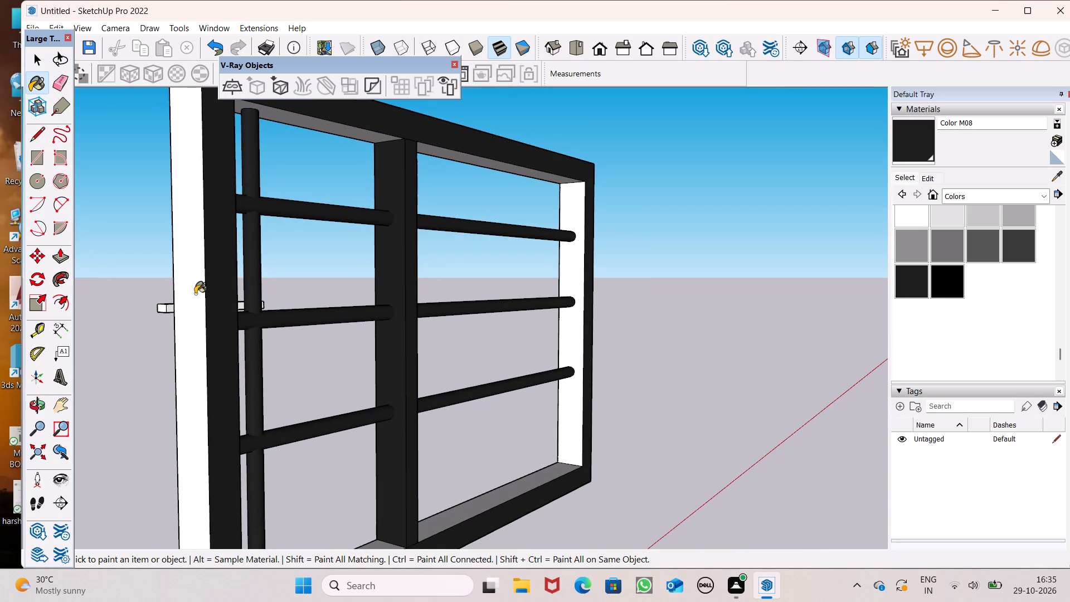
{"action": "left_click", "coordinate": [195, 294]}
{"action": "left_click", "coordinate": [565, 292]}
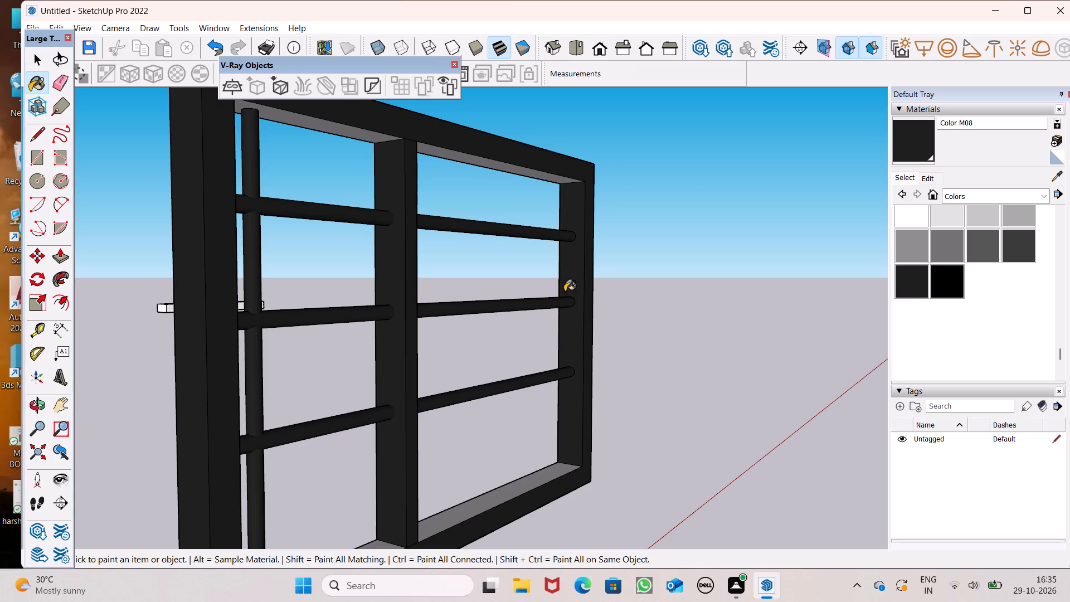
Paint the frame's two inner top faces, on either side of the mullion, with Color M08.
{"action": "middle_click_drag", "start_coordinate": [556, 260], "coordinate": [484, 162]}
{"action": "scroll", "coordinate": [484, 162], "scroll_direction": "up", "scroll_amount": 5}
{"action": "scroll", "coordinate": [485, 259], "scroll_direction": "down", "scroll_amount": 6}
{"action": "scroll", "coordinate": [400, 173], "scroll_direction": "up", "scroll_amount": 6}
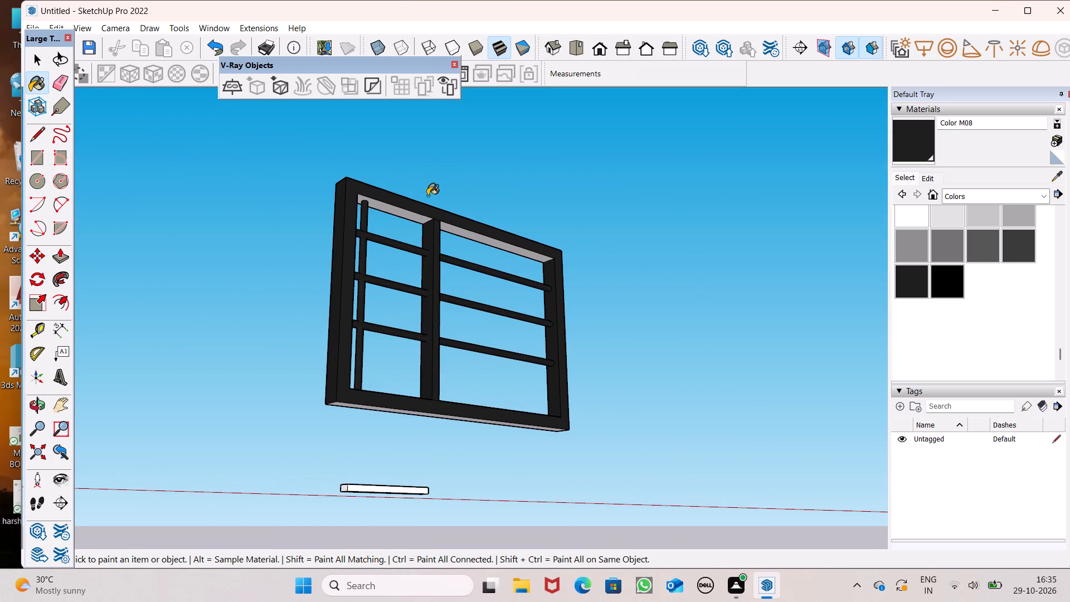
{"action": "scroll", "coordinate": [427, 196], "scroll_direction": "up", "scroll_amount": 20}
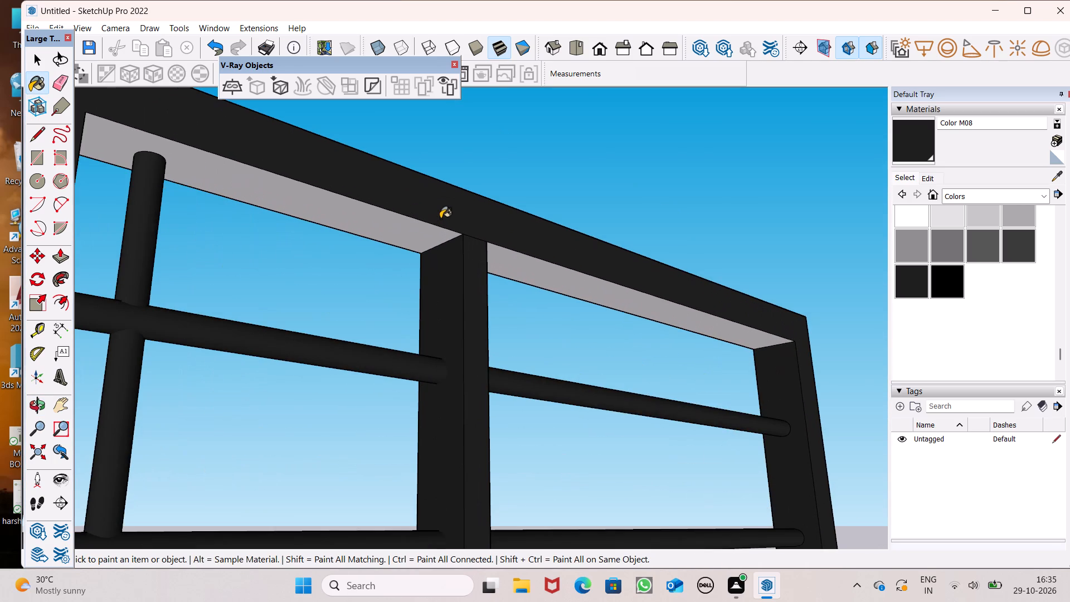
{"action": "scroll", "coordinate": [427, 227], "scroll_direction": "up", "scroll_amount": 3}
{"action": "left_click", "coordinate": [417, 235]}
{"action": "left_click", "coordinate": [531, 258]}
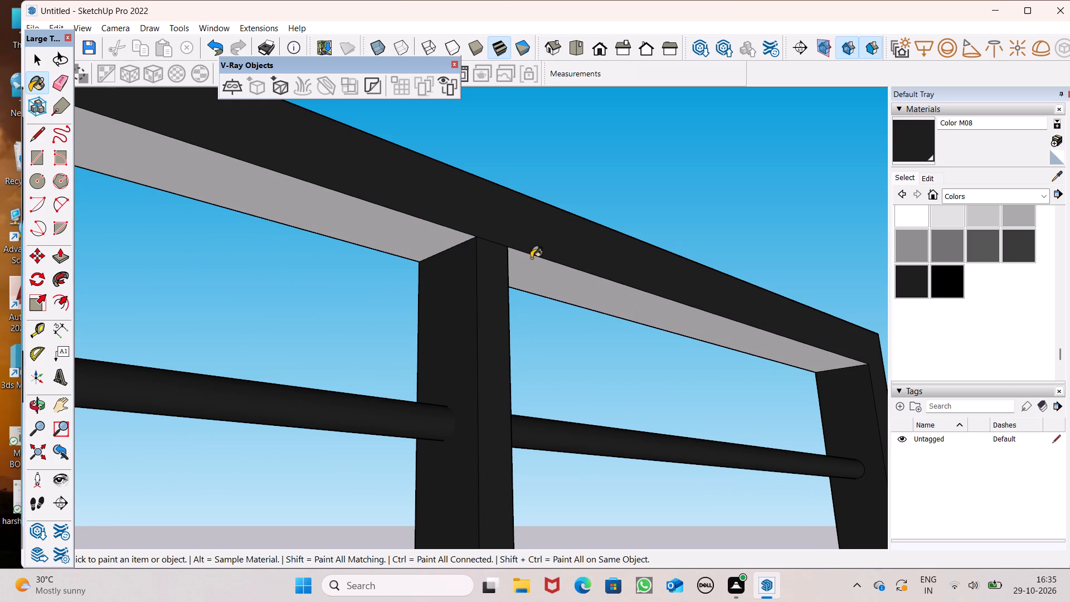
Paint the underside of the window frame with Color M08.
{"action": "scroll", "coordinate": [531, 258], "scroll_direction": "down", "scroll_amount": 7}
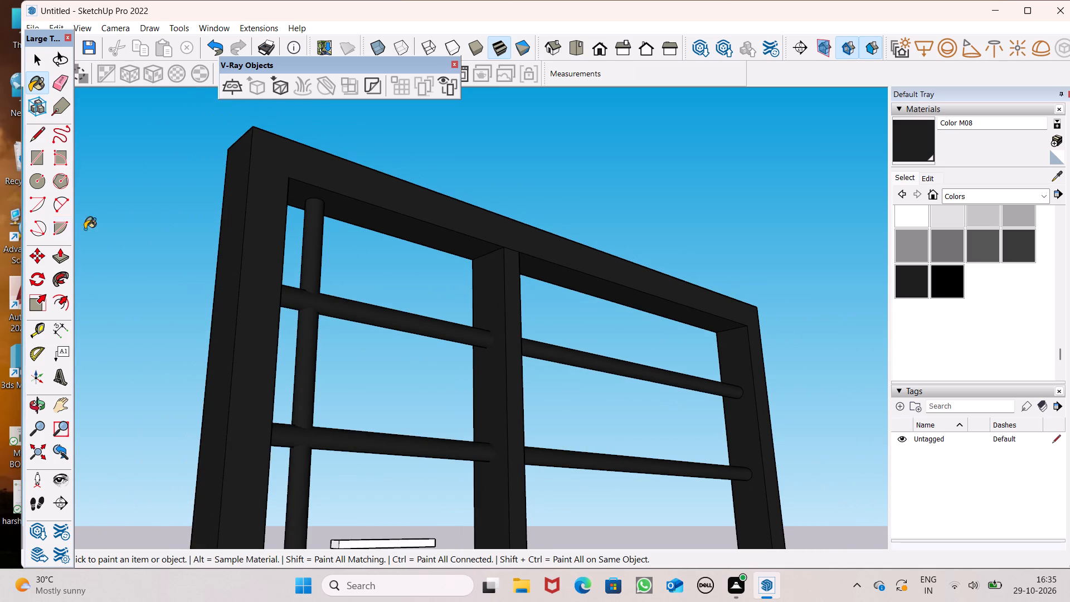
{"action": "scroll", "coordinate": [511, 230], "scroll_direction": "down", "scroll_amount": 9}
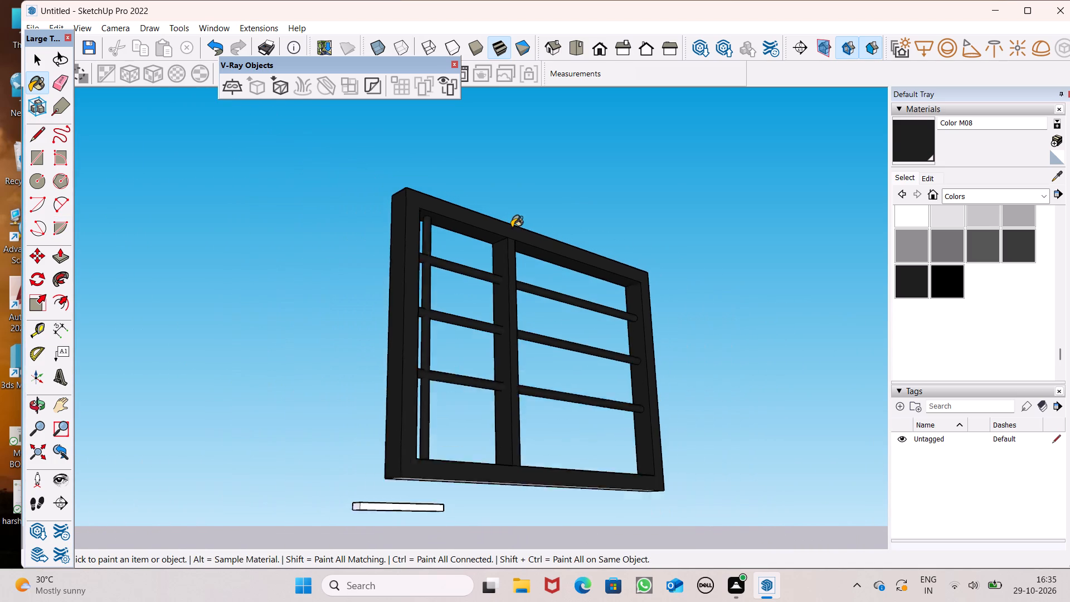
{"action": "scroll", "coordinate": [512, 227], "scroll_direction": "down", "scroll_amount": 2}
{"action": "middle_click_drag", "start_coordinate": [560, 406], "coordinate": [522, 238]}
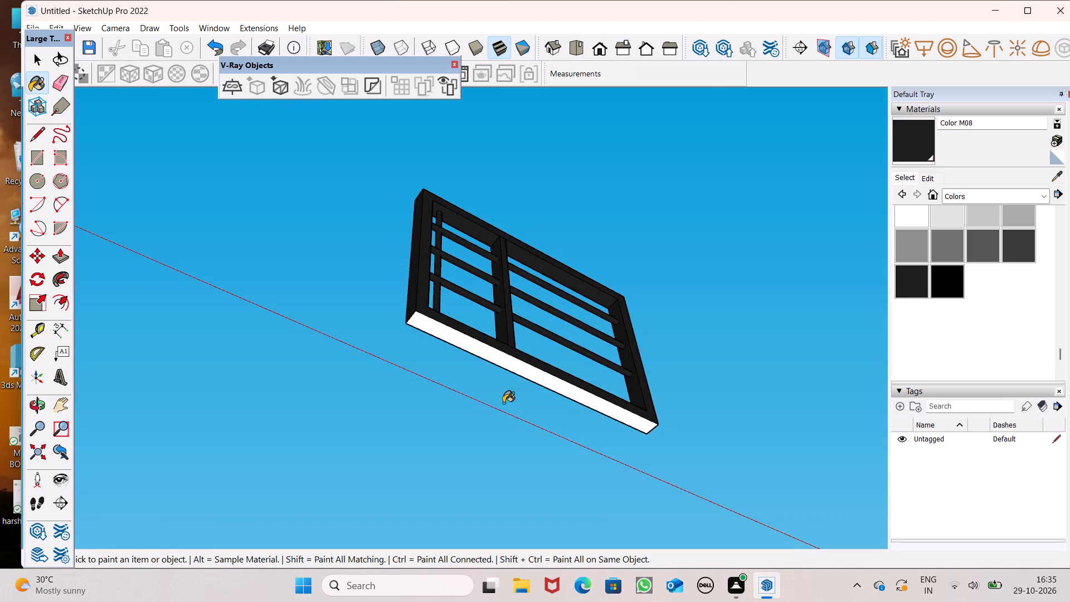
{"action": "scroll", "coordinate": [517, 377], "scroll_direction": "up", "scroll_amount": 4}
{"action": "left_click", "coordinate": [524, 367]}
Paint the frame's two inner bottom faces and the mullion's back face with Color M08.
{"action": "scroll", "coordinate": [569, 243], "scroll_direction": "down", "scroll_amount": 4}
{"action": "middle_click_drag", "start_coordinate": [590, 318], "coordinate": [711, 549]}
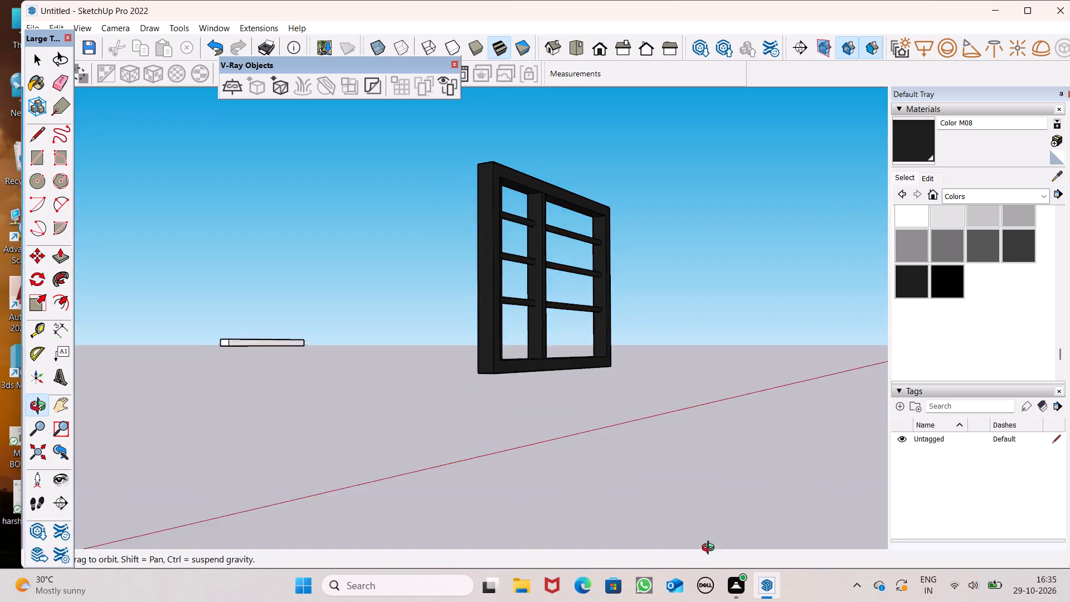
{"action": "middle_click_drag", "start_coordinate": [711, 549], "coordinate": [711, 535]}
{"action": "middle_click_drag", "start_coordinate": [521, 338], "coordinate": [931, 474]}
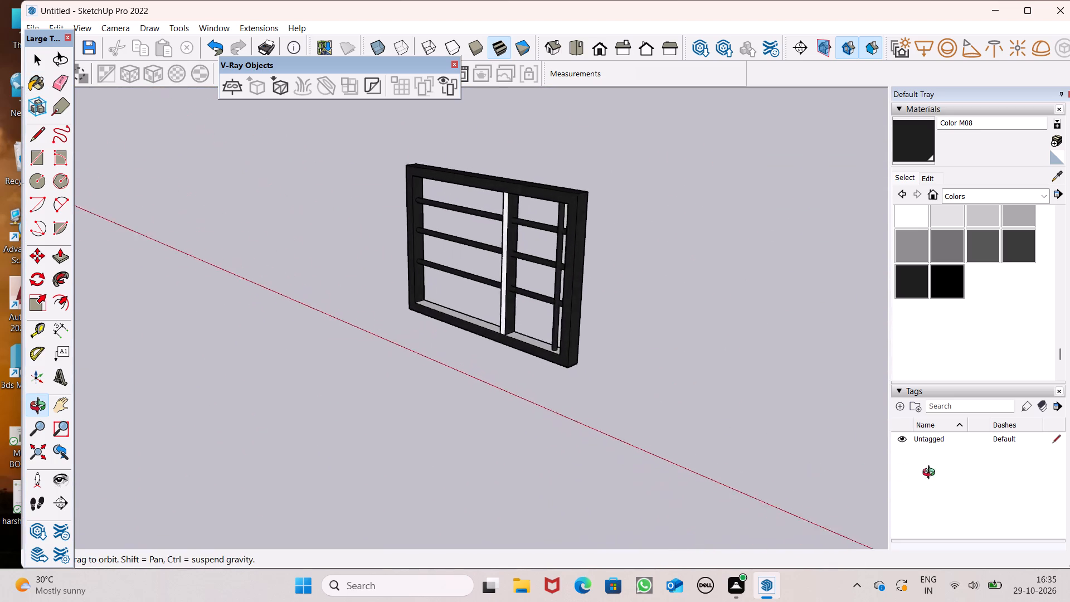
{"action": "middle_click_drag", "start_coordinate": [931, 474], "coordinate": [958, 472]}
{"action": "scroll", "coordinate": [362, 270], "scroll_direction": "up", "scroll_amount": 8}
{"action": "scroll", "coordinate": [456, 279], "scroll_direction": "down", "scroll_amount": 6}
{"action": "middle_click_drag", "start_coordinate": [574, 416], "coordinate": [617, 453]}
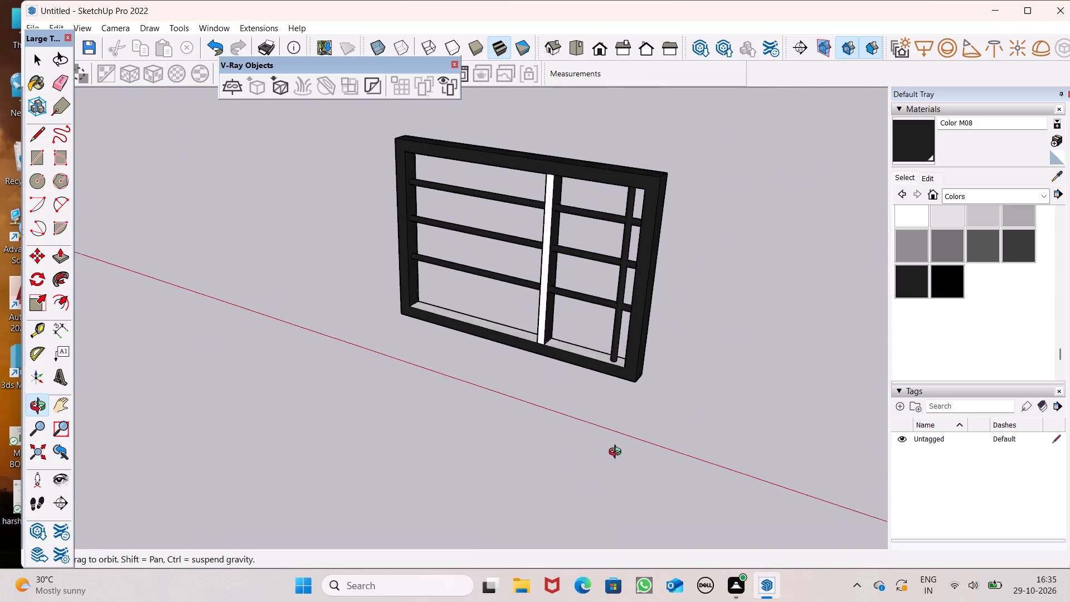
{"action": "middle_click_drag", "start_coordinate": [617, 453], "coordinate": [631, 452]}
{"action": "scroll", "coordinate": [574, 381], "scroll_direction": "up", "scroll_amount": 7}
{"action": "left_click", "coordinate": [542, 305]}
{"action": "left_click", "coordinate": [484, 284]}
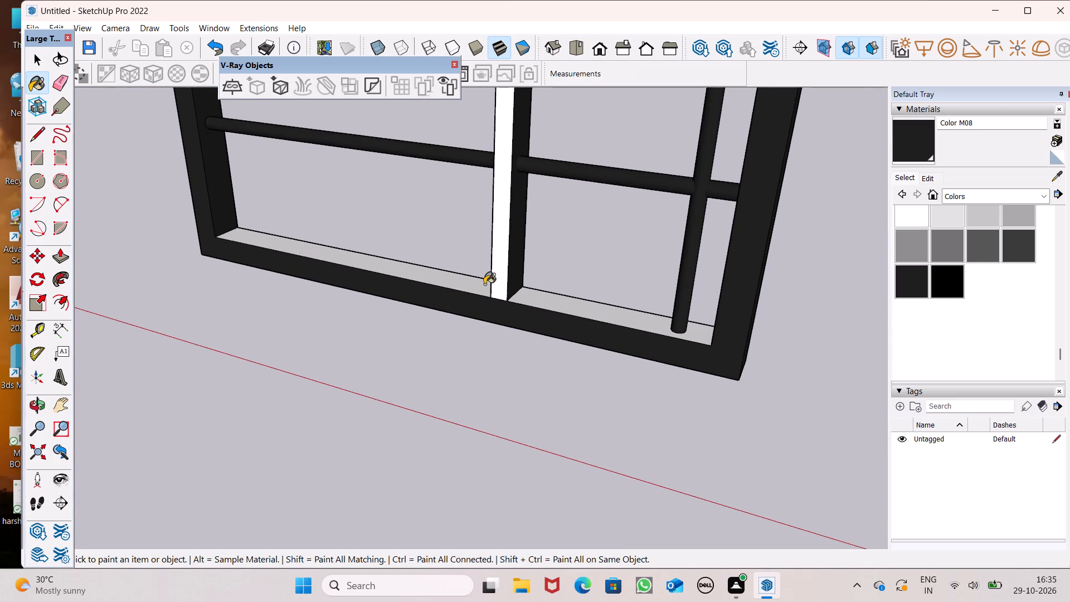
{"action": "left_click", "coordinate": [496, 274]}
Examine the painted window frame and its bars from the front and back.
{"action": "scroll", "coordinate": [487, 290], "scroll_direction": "down", "scroll_amount": 5}
{"action": "scroll", "coordinate": [181, 339], "scroll_direction": "down", "scroll_amount": 3}
{"action": "middle_click_drag", "start_coordinate": [289, 362], "coordinate": [414, 366]}
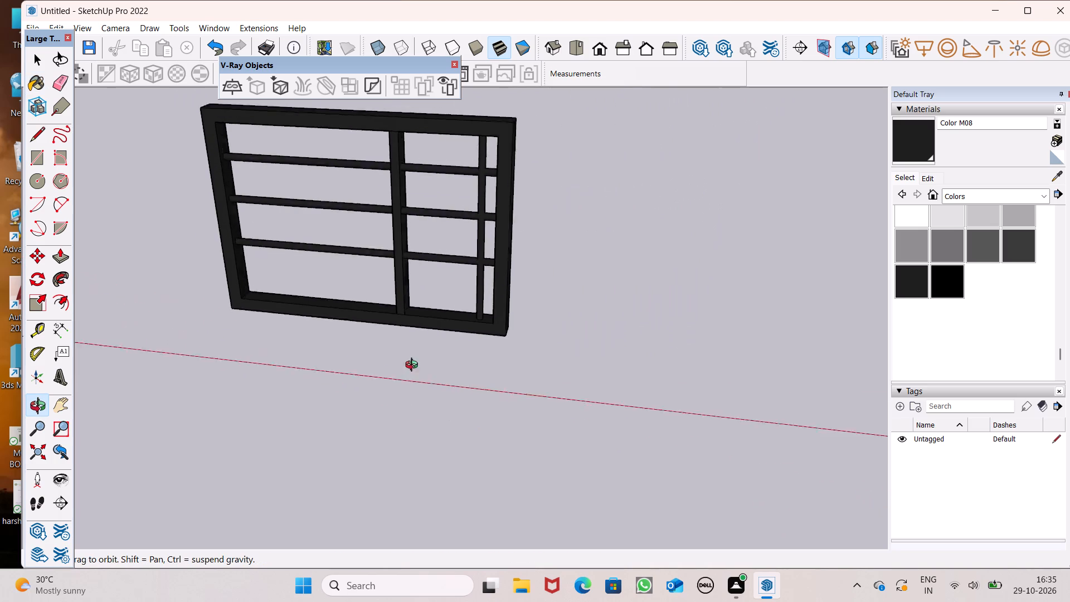
{"action": "middle_click_drag", "start_coordinate": [414, 366], "coordinate": [0, 399]}
{"action": "scroll", "coordinate": [551, 323], "scroll_direction": "up", "scroll_amount": 1}
{"action": "middle_click_drag", "start_coordinate": [349, 395], "coordinate": [0, 334]}
{"action": "key", "text": "space"}
{"action": "scroll", "coordinate": [383, 408], "scroll_direction": "down", "scroll_amount": 4}
{"action": "scroll", "coordinate": [503, 429], "scroll_direction": "up", "scroll_amount": 1}
{"action": "middle_click_drag", "start_coordinate": [503, 429], "coordinate": [223, 439]}
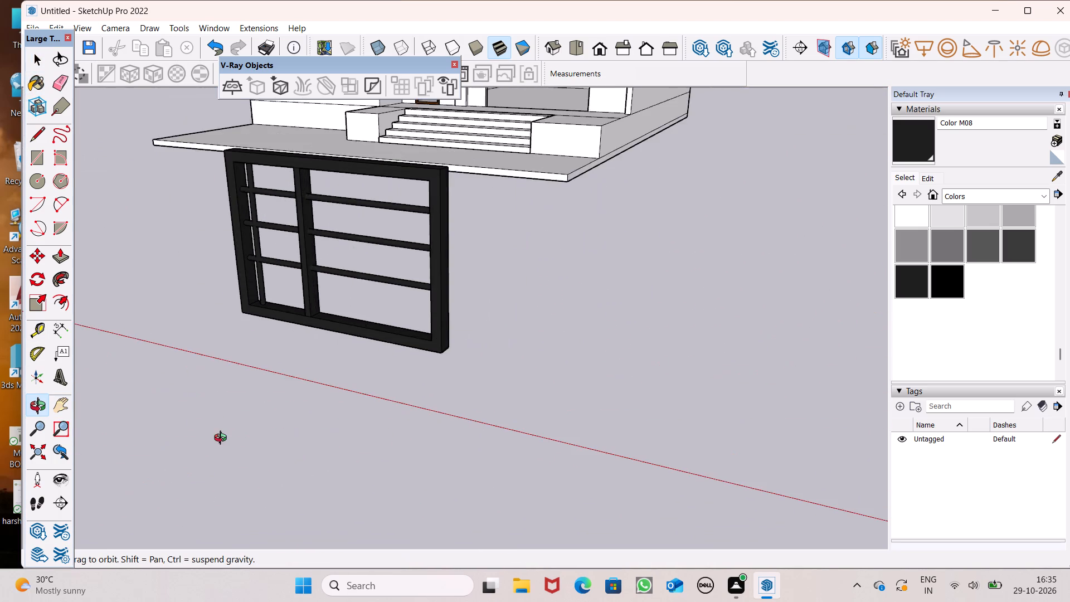
{"action": "middle_click_drag", "start_coordinate": [223, 439], "coordinate": [342, 436]}
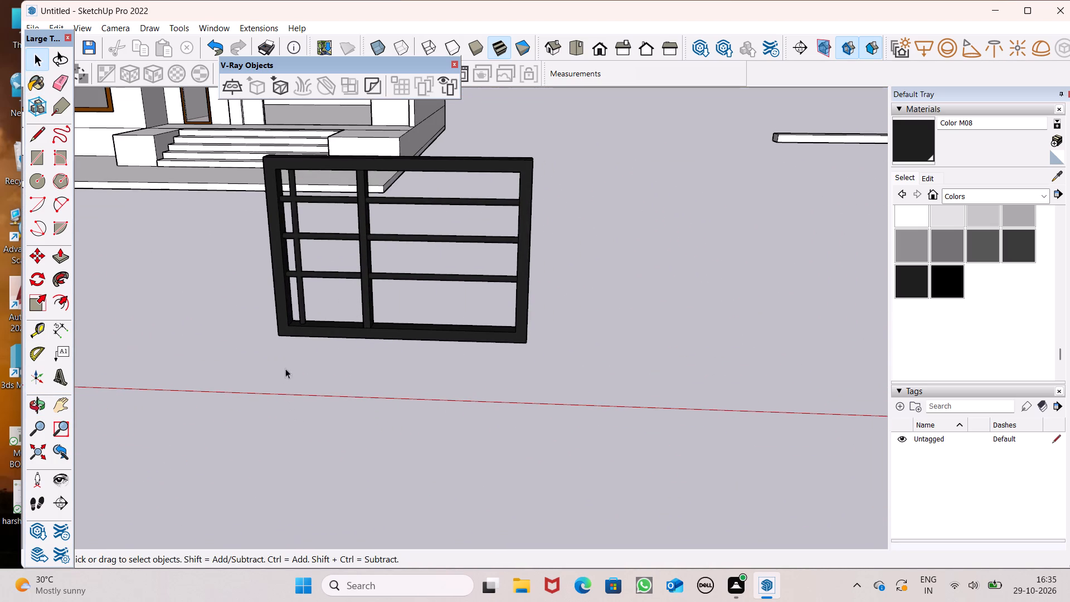
{"action": "middle_click_drag", "start_coordinate": [363, 375], "coordinate": [421, 401]}
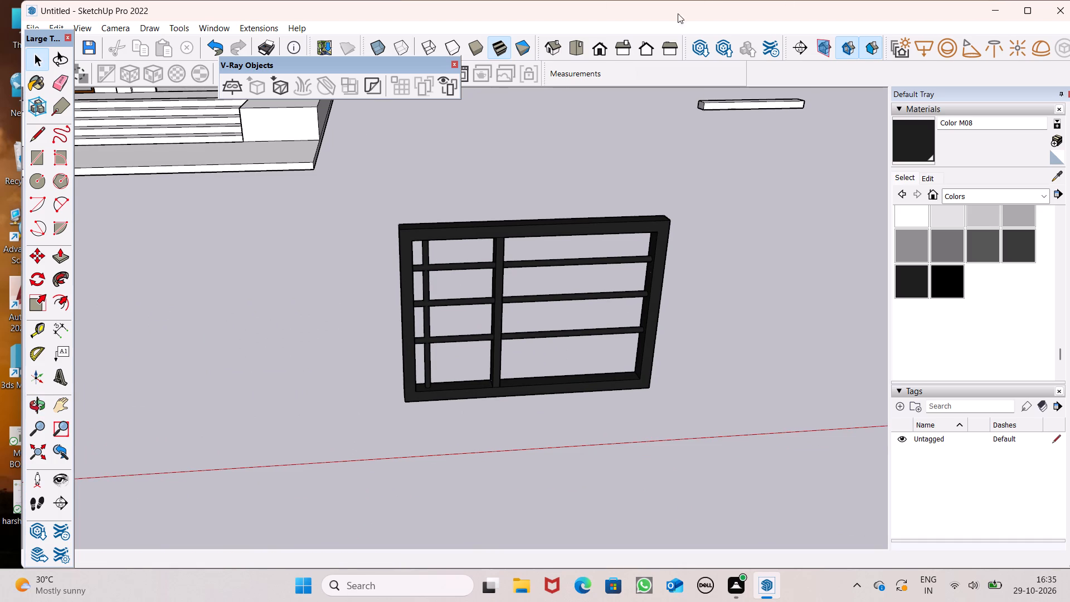
Examine the finished window frame alongside the house from the front, side and a distance.
{"action": "scroll", "coordinate": [636, 140], "scroll_direction": "down", "scroll_amount": 4}
{"action": "middle_click_drag", "start_coordinate": [709, 255], "coordinate": [329, 255]}
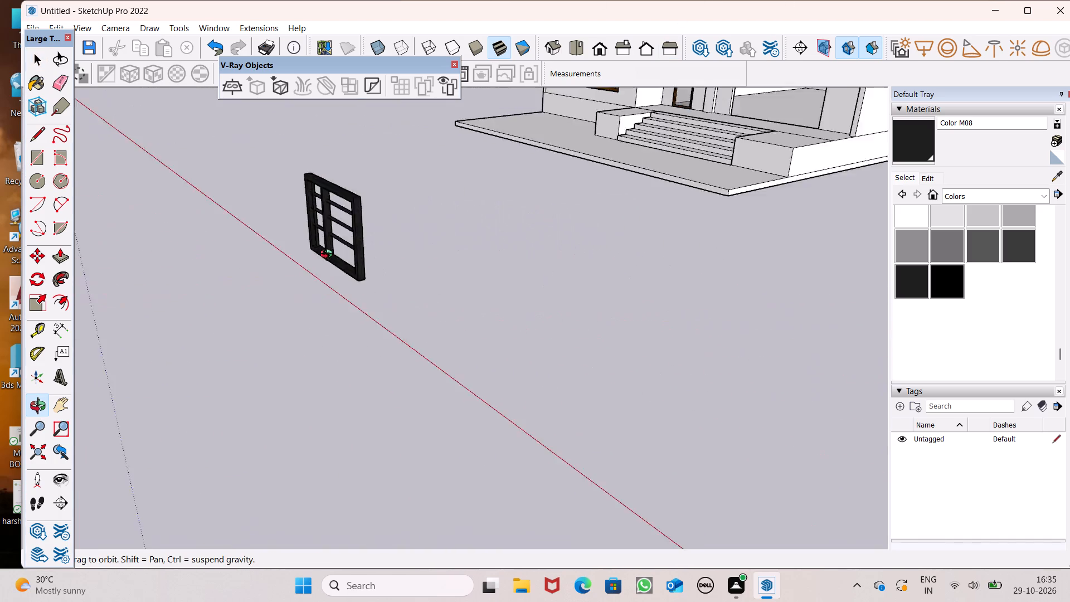
{"action": "middle_click_drag", "start_coordinate": [329, 255], "coordinate": [543, 228]}
{"action": "scroll", "coordinate": [556, 269], "scroll_direction": "down", "scroll_amount": 3}
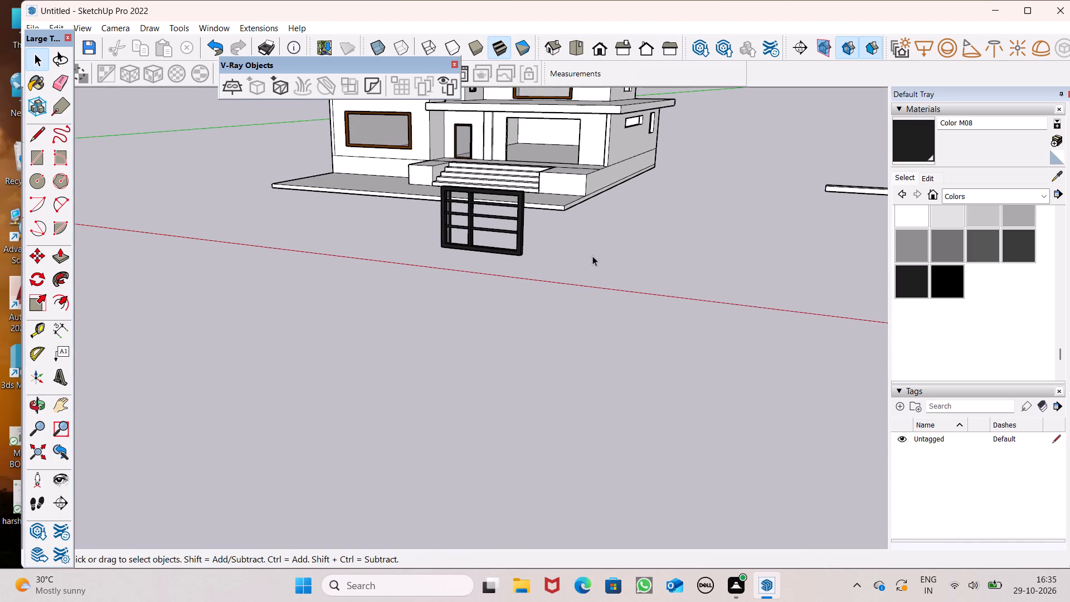
{"action": "scroll", "coordinate": [595, 271], "scroll_direction": "down", "scroll_amount": 16}
{"action": "scroll", "coordinate": [611, 254], "scroll_direction": "up", "scroll_amount": 5}
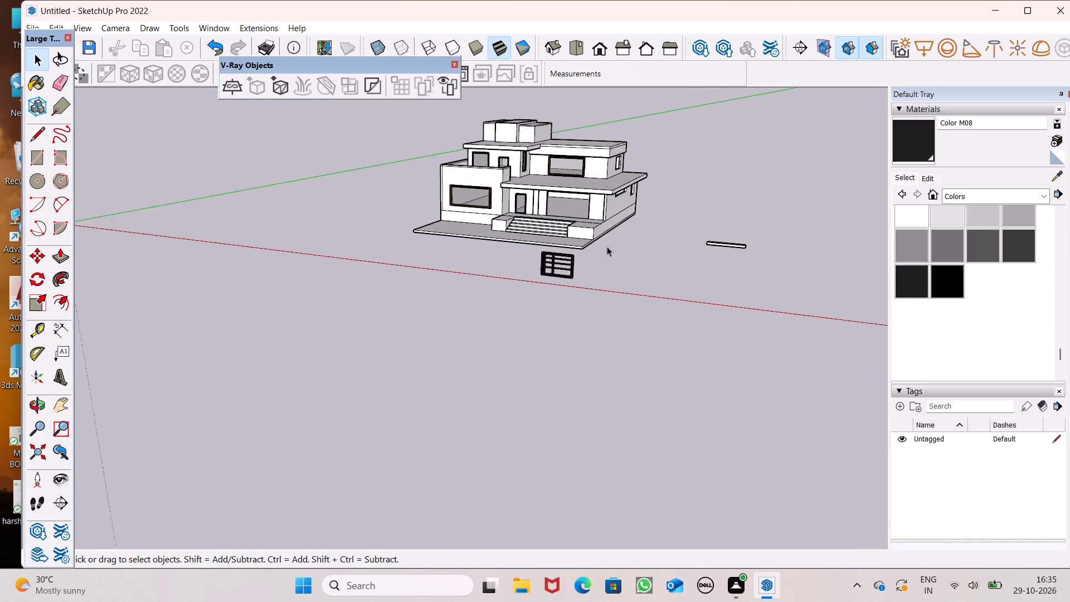
{"action": "scroll", "coordinate": [607, 246], "scroll_direction": "up", "scroll_amount": 7}
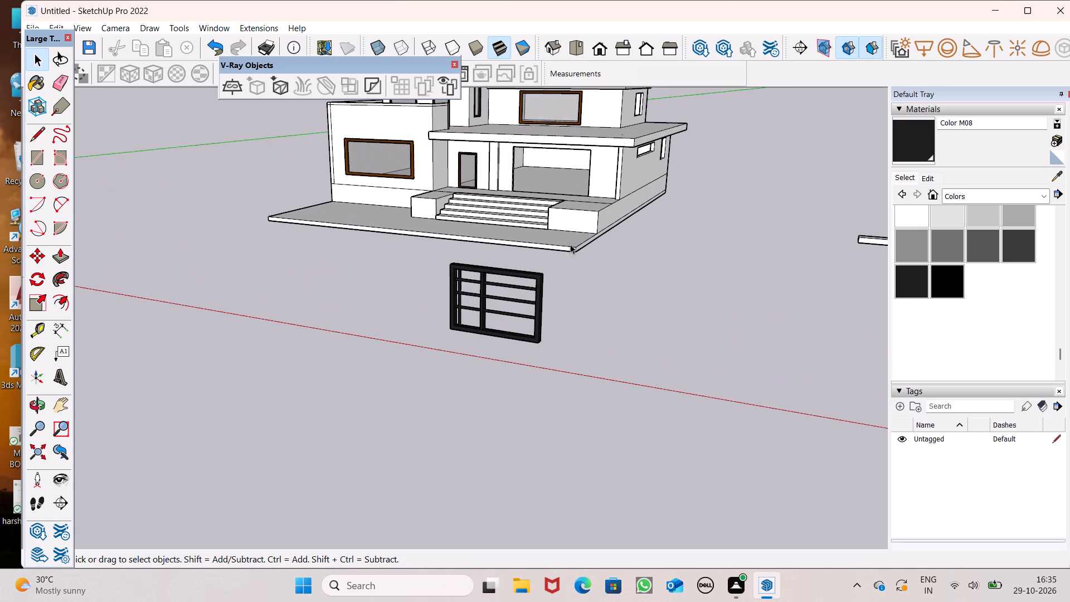
{"action": "scroll", "coordinate": [566, 240], "scroll_direction": "down", "scroll_amount": 5}
{"action": "middle_click_drag", "start_coordinate": [553, 315], "coordinate": [108, 337]}
{"action": "scroll", "coordinate": [132, 241], "scroll_direction": "up", "scroll_amount": 8}
{"action": "scroll", "coordinate": [421, 116], "scroll_direction": "down", "scroll_amount": 7}
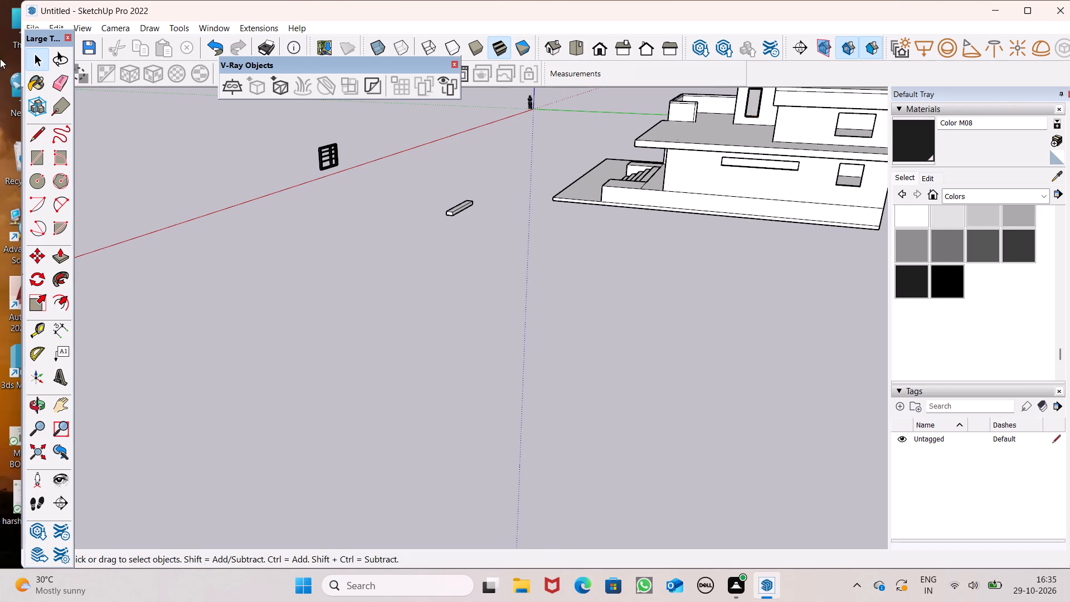
Draw a short line along the top inner edge of each of the frame's two back openings to fill both with faces.
{"action": "scroll", "coordinate": [193, 82], "scroll_direction": "up", "scroll_amount": 8}
{"action": "scroll", "coordinate": [227, 116], "scroll_direction": "up", "scroll_amount": 7}
{"action": "scroll", "coordinate": [346, 127], "scroll_direction": "up", "scroll_amount": 4}
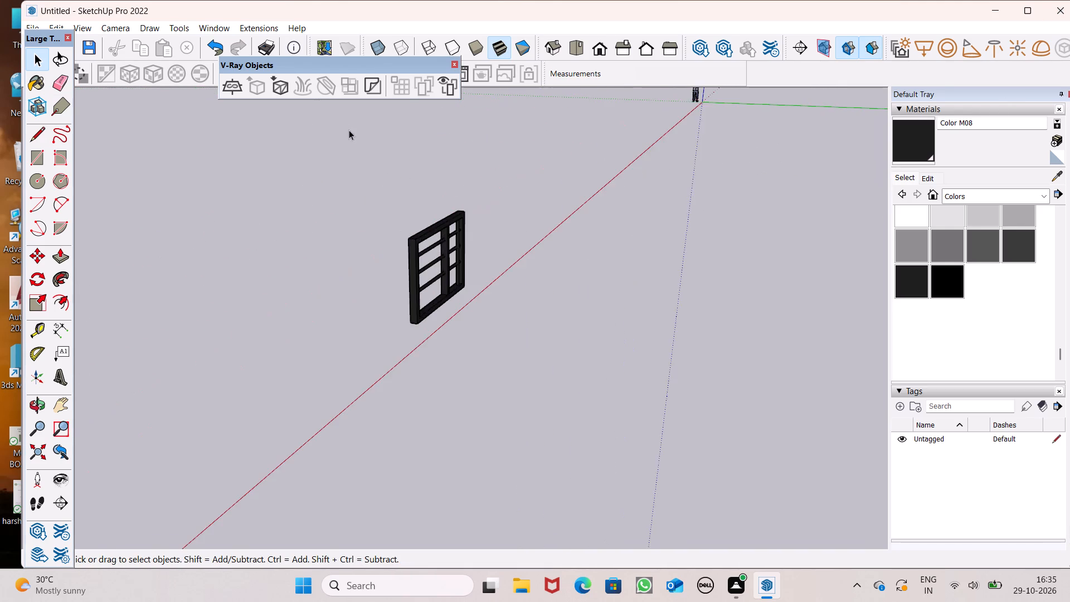
{"action": "middle_click_drag", "start_coordinate": [381, 181], "coordinate": [0, 128]}
{"action": "scroll", "coordinate": [393, 234], "scroll_direction": "up", "scroll_amount": 1}
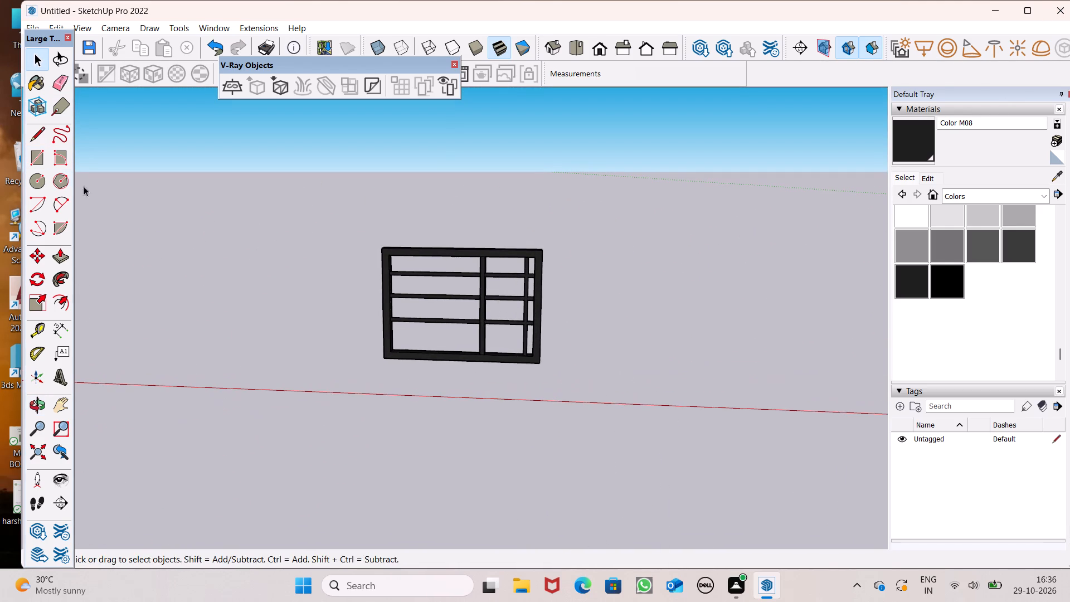
{"action": "left_click", "coordinate": [40, 128]}
{"action": "scroll", "coordinate": [361, 243], "scroll_direction": "up", "scroll_amount": 5}
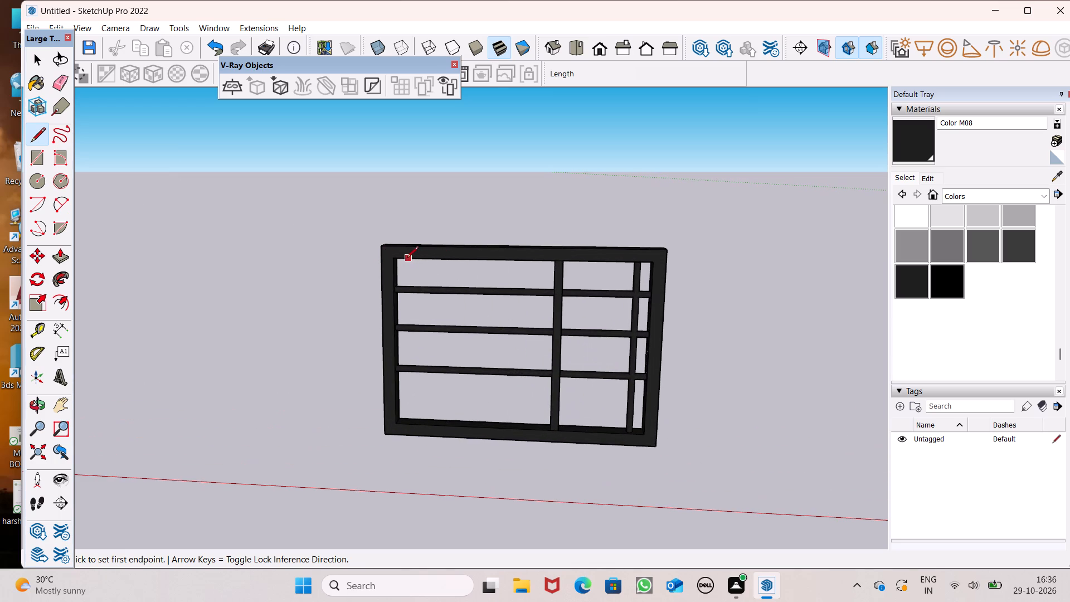
{"action": "left_click", "coordinate": [399, 260]}
{"action": "left_click", "coordinate": [407, 258]}
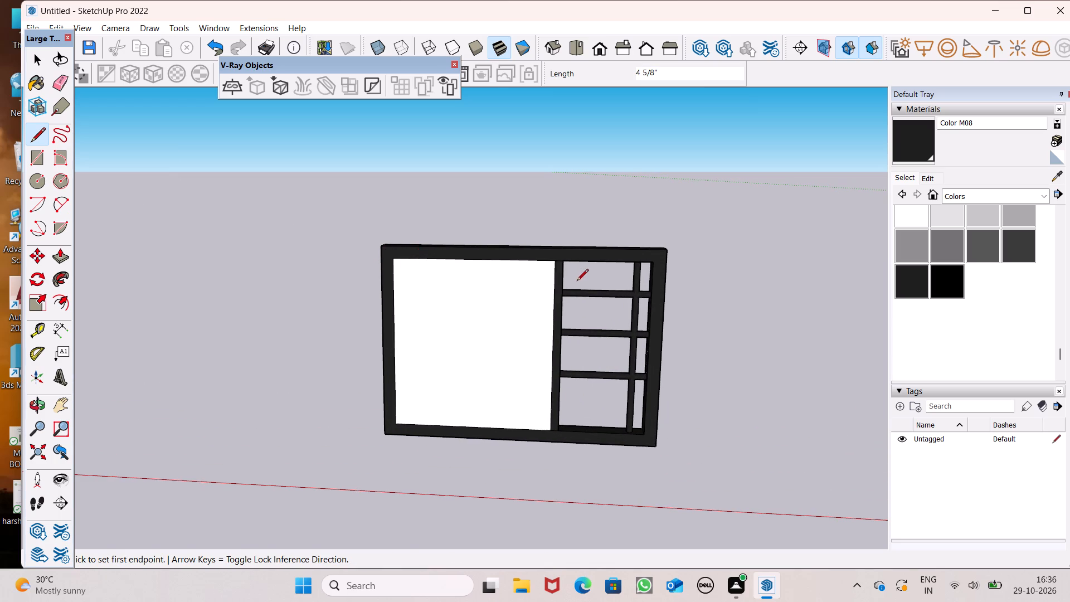
{"action": "scroll", "coordinate": [525, 242], "scroll_direction": "up", "scroll_amount": 2}
{"action": "left_click", "coordinate": [572, 267]}
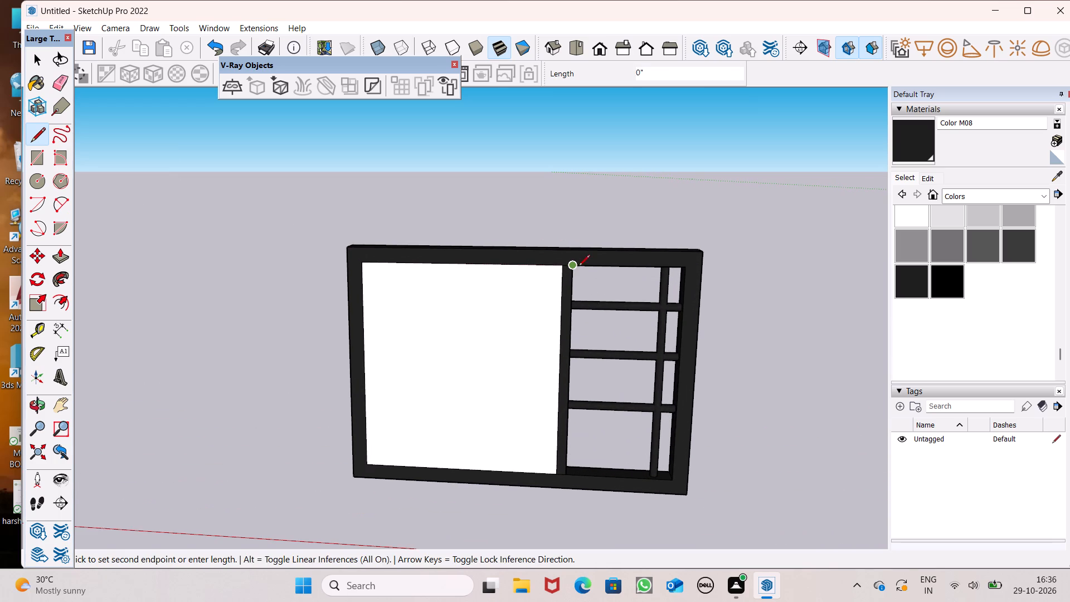
{"action": "left_click", "coordinate": [585, 266]}
{"action": "key", "text": "space"}
Paint both new pane faces with Translucent Glass Gray from the Glass and Mirrors materials.
{"action": "left_click", "coordinate": [1025, 200]}
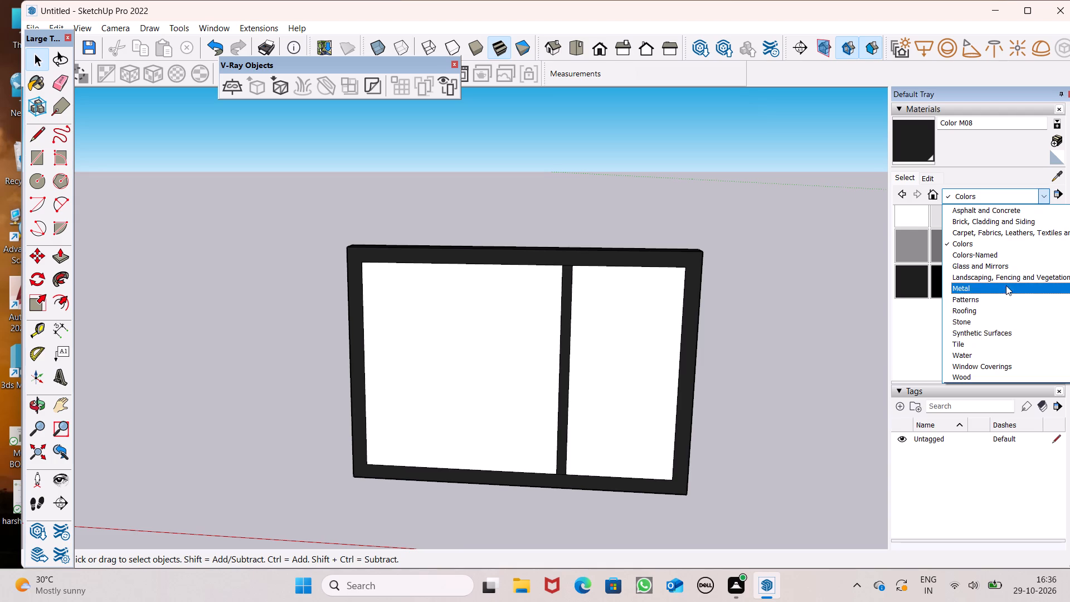
{"action": "left_click", "coordinate": [1010, 268]}
{"action": "left_click", "coordinate": [1019, 270]}
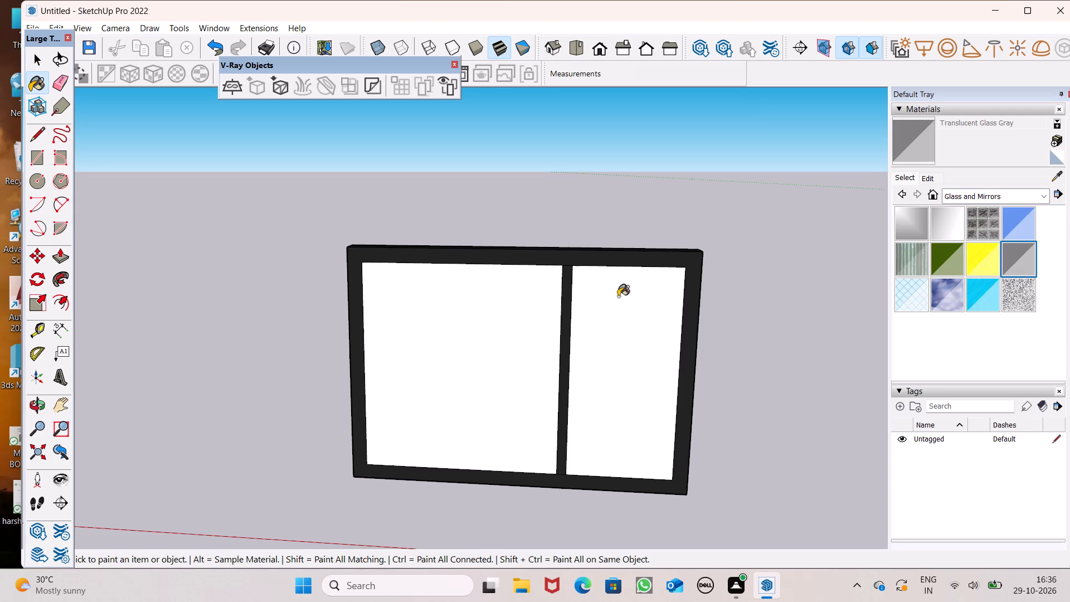
{"action": "left_click", "coordinate": [630, 297]}
{"action": "left_click", "coordinate": [424, 300]}
{"action": "scroll", "coordinate": [425, 252], "scroll_direction": "down", "scroll_amount": 4}
{"action": "middle_click_drag", "start_coordinate": [157, 356], "coordinate": [843, 300]}
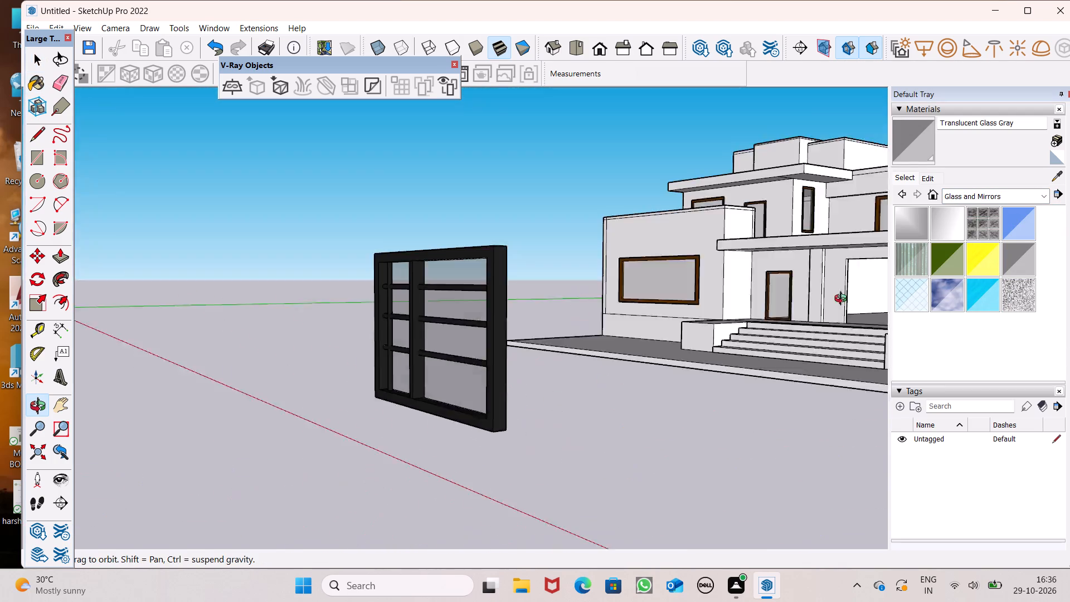
{"action": "middle_click_drag", "start_coordinate": [843, 300], "coordinate": [850, 293]}
{"action": "middle_click_drag", "start_coordinate": [307, 341], "coordinate": [582, 360]}
{"action": "key", "text": "space"}
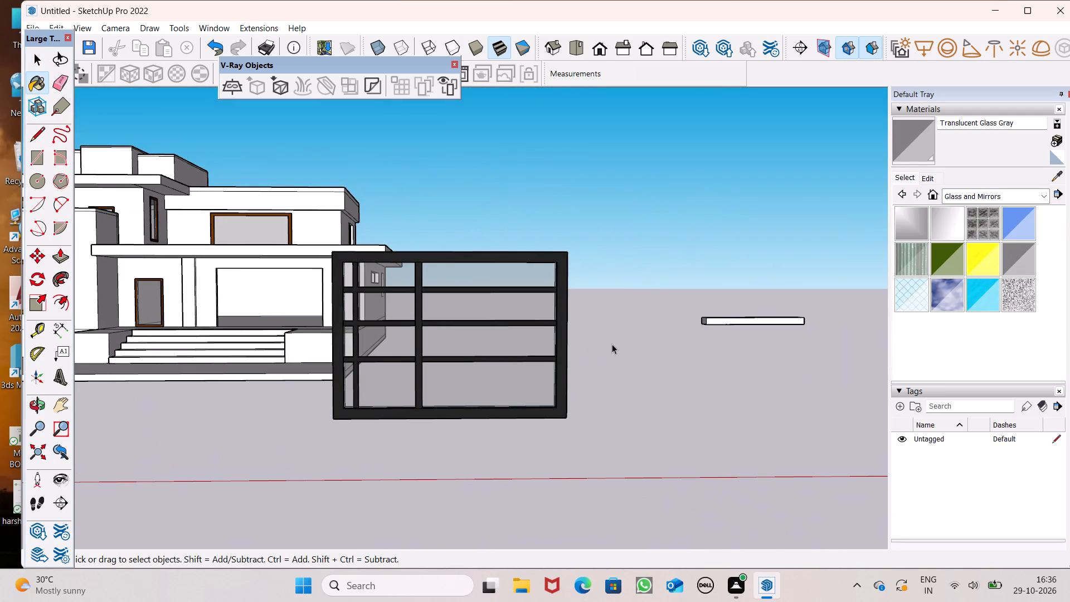
Select the whole connected window, including frame, bars and glass, and make it a group.
{"action": "triple_click", "coordinate": [465, 409]}
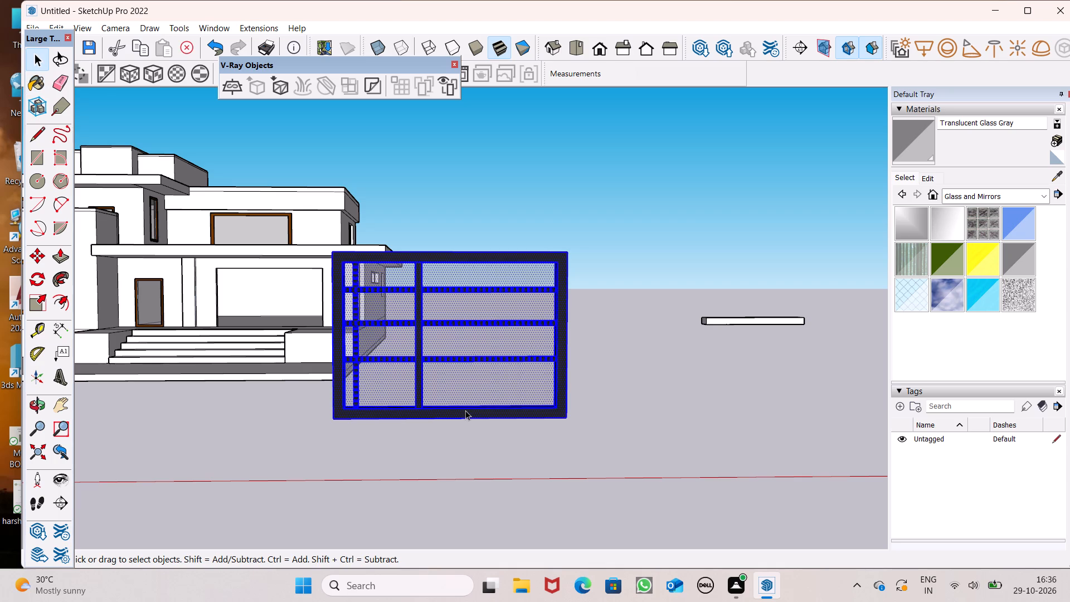
{"action": "left_click", "coordinate": [465, 410]}
{"action": "right_click", "coordinate": [465, 411]}
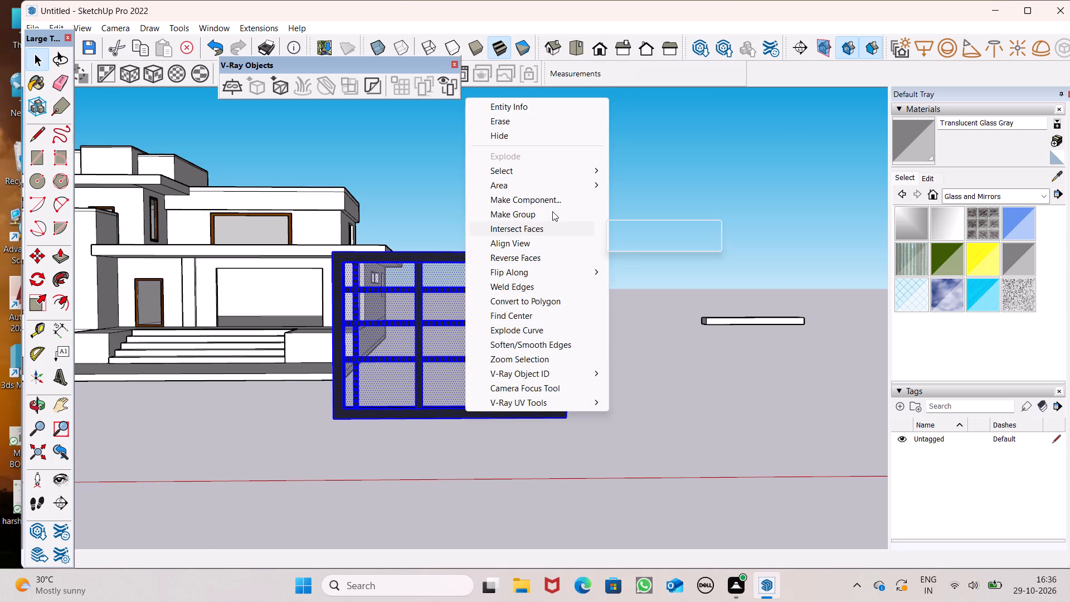
{"action": "left_click", "coordinate": [552, 210]}
Scale the window group wider along the red axis to a factor of about 1.45.
{"action": "scroll", "coordinate": [480, 239], "scroll_direction": "down", "scroll_amount": 12}
{"action": "middle_click_drag", "start_coordinate": [478, 304], "coordinate": [448, 303]}
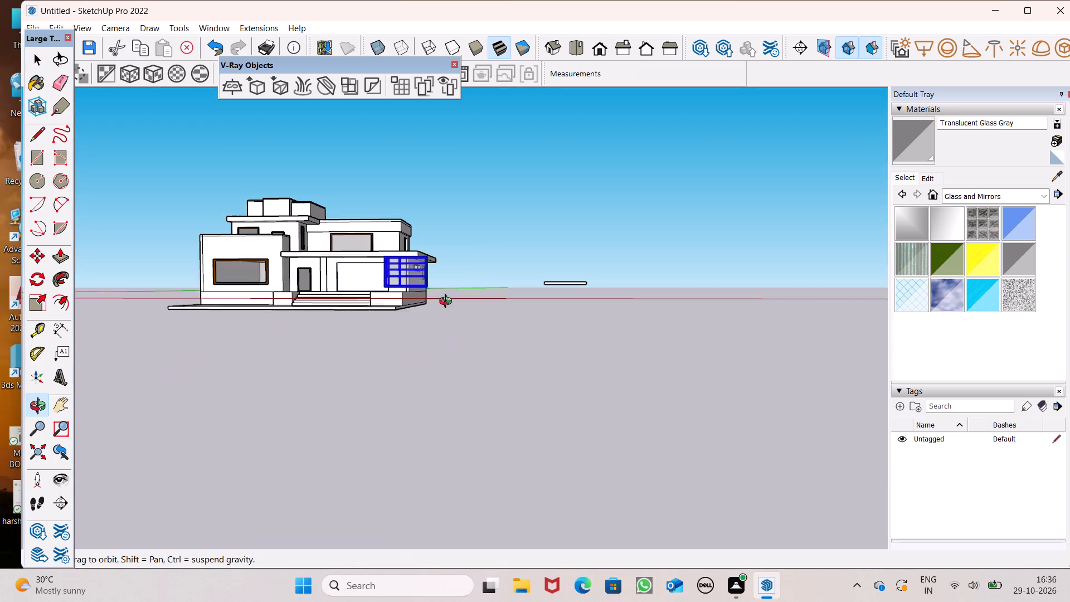
{"action": "middle_click_drag", "start_coordinate": [448, 303], "coordinate": [449, 301]}
{"action": "scroll", "coordinate": [430, 289], "scroll_direction": "up", "scroll_amount": 9}
{"action": "scroll", "coordinate": [339, 229], "scroll_direction": "up", "scroll_amount": 6}
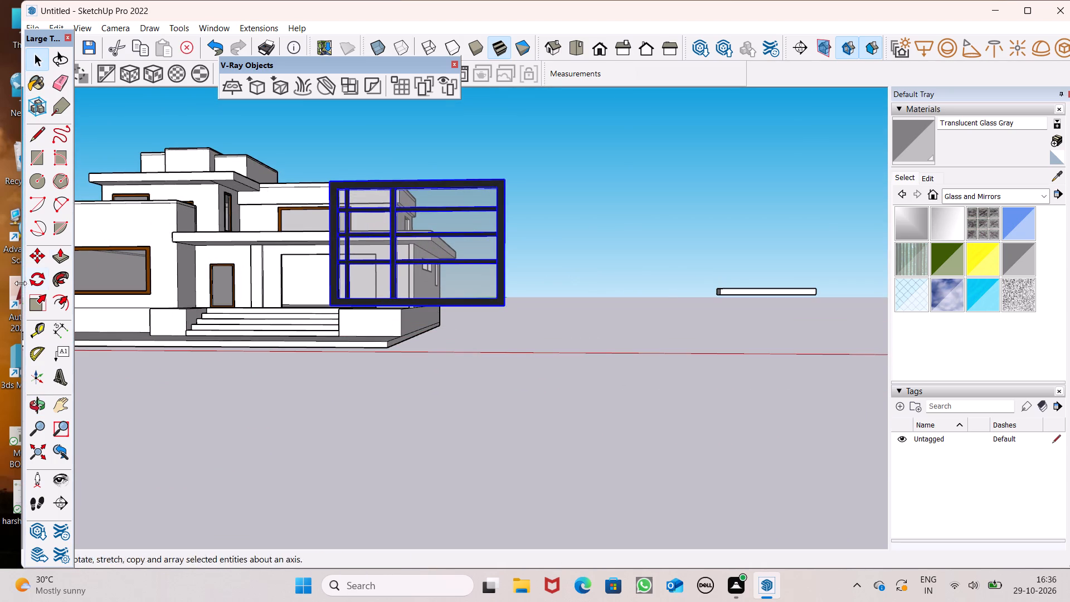
{"action": "left_click", "coordinate": [37, 301]}
{"action": "middle_click_drag", "start_coordinate": [284, 288], "coordinate": [201, 302]}
{"action": "scroll", "coordinate": [201, 305], "scroll_direction": "up", "scroll_amount": 1}
{"action": "scroll", "coordinate": [417, 226], "scroll_direction": "down", "scroll_amount": 6}
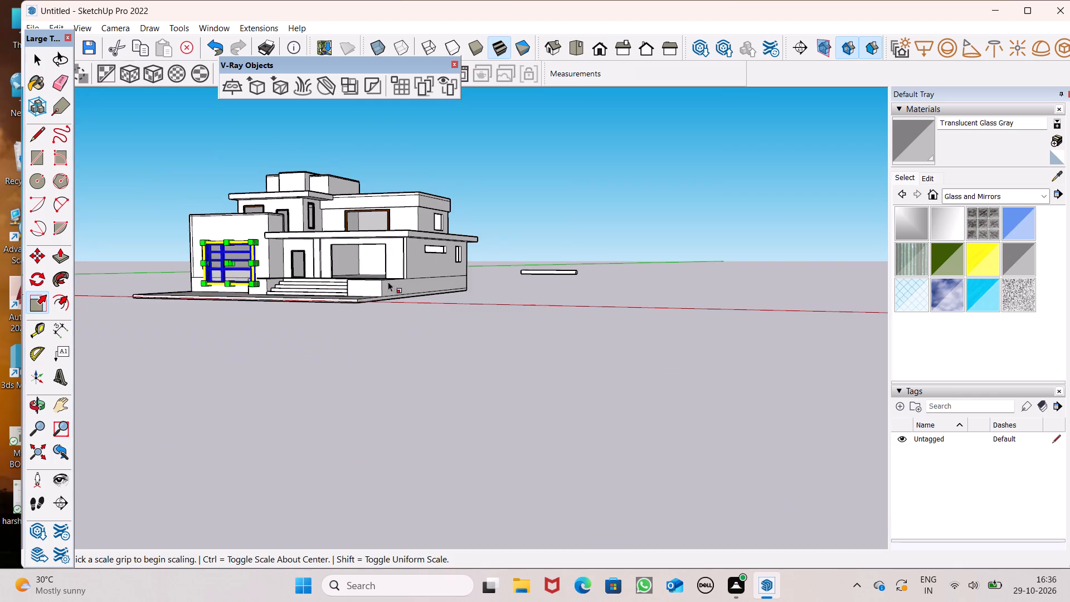
{"action": "scroll", "coordinate": [278, 255], "scroll_direction": "up", "scroll_amount": 4}
{"action": "scroll", "coordinate": [279, 258], "scroll_direction": "down", "scroll_amount": 1}
{"action": "scroll", "coordinate": [279, 259], "scroll_direction": "up", "scroll_amount": 19}
{"action": "scroll", "coordinate": [298, 256], "scroll_direction": "down", "scroll_amount": 2}
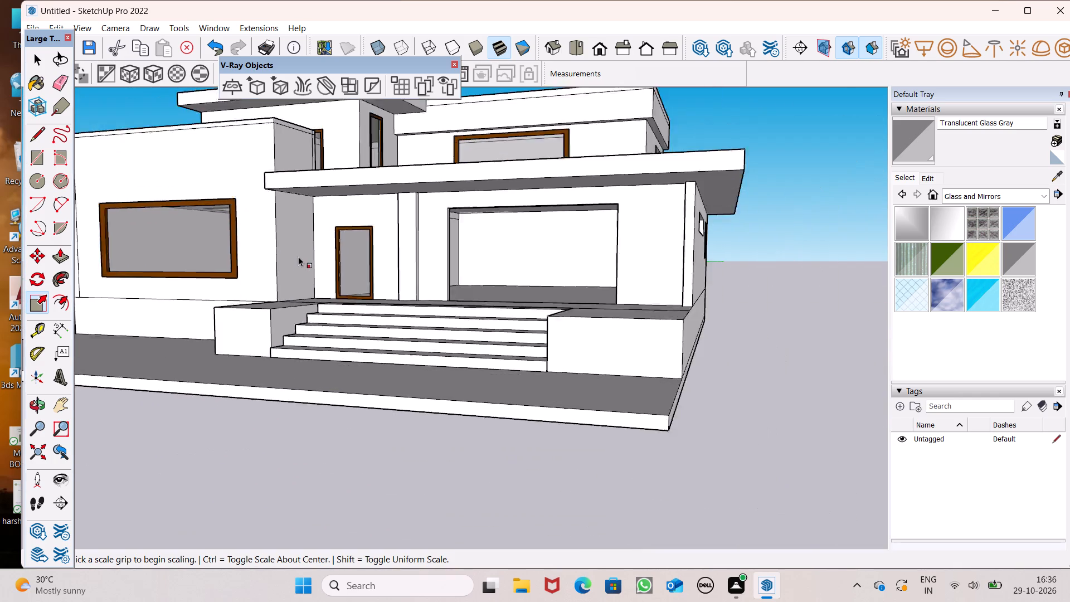
{"action": "scroll", "coordinate": [298, 256], "scroll_direction": "down", "scroll_amount": 9}
{"action": "scroll", "coordinate": [266, 274], "scroll_direction": "up", "scroll_amount": 7}
{"action": "middle_click_drag", "start_coordinate": [269, 293], "coordinate": [258, 303]}
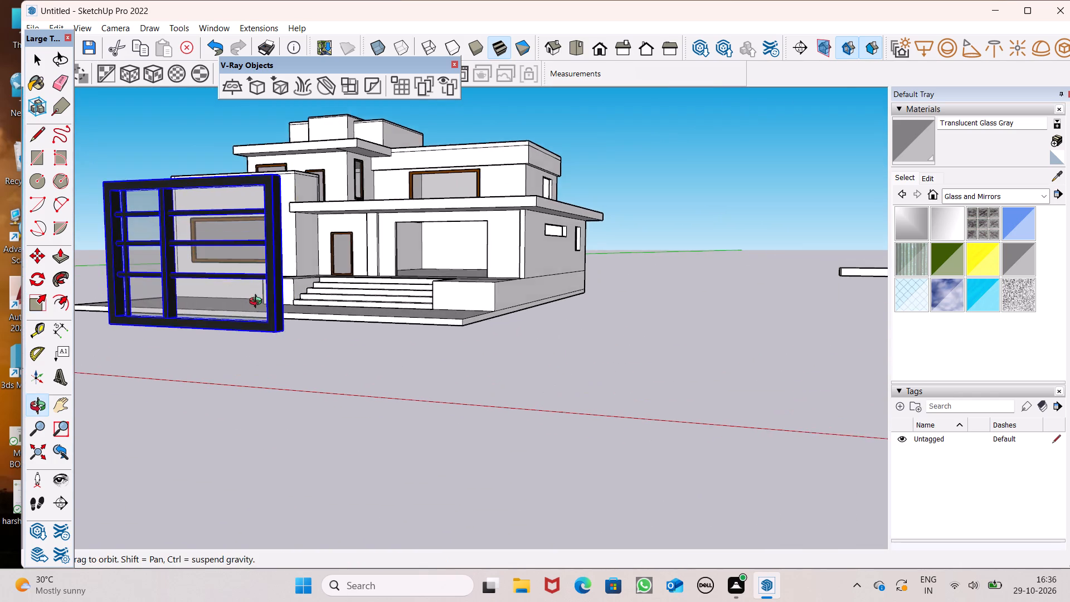
{"action": "middle_click_drag", "start_coordinate": [258, 303], "coordinate": [189, 328]}
{"action": "scroll", "coordinate": [290, 246], "scroll_direction": "up", "scroll_amount": 8}
{"action": "scroll", "coordinate": [288, 251], "scroll_direction": "down", "scroll_amount": 2}
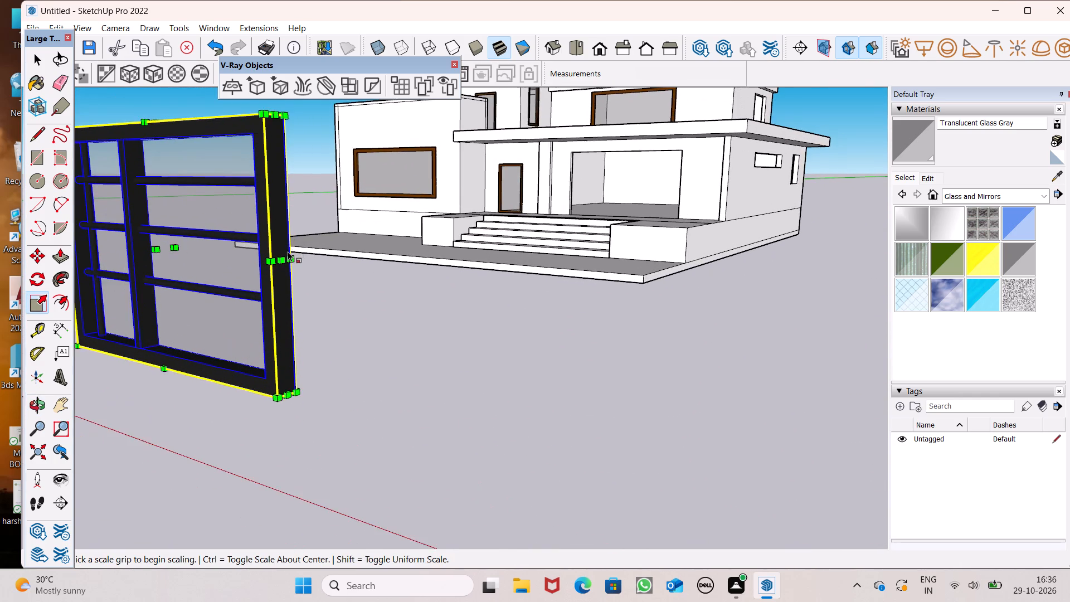
{"action": "scroll", "coordinate": [288, 251], "scroll_direction": "down", "scroll_amount": 1}
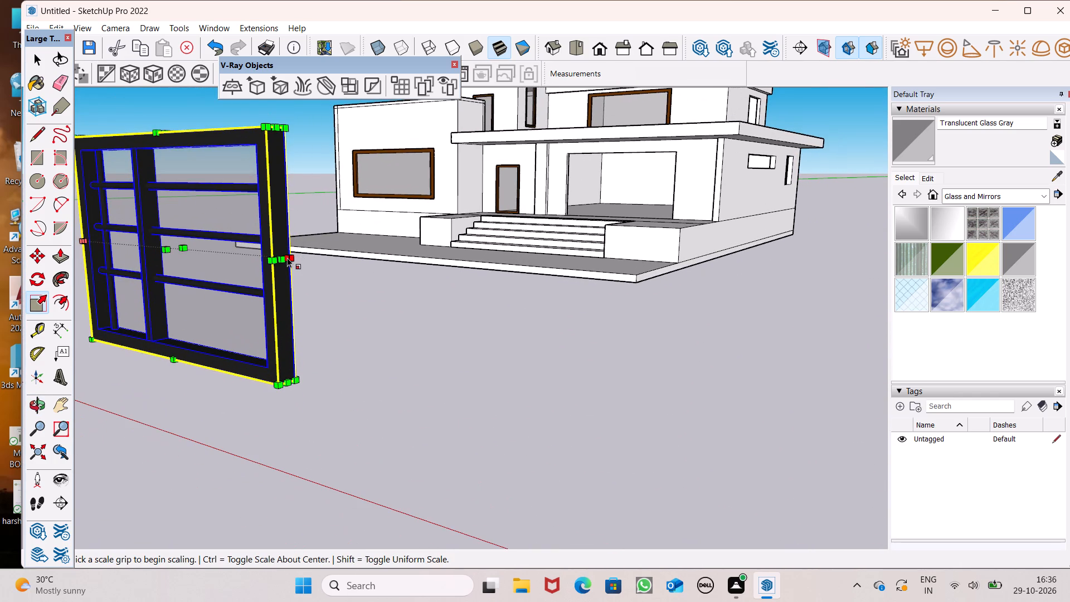
{"action": "left_click_drag", "start_coordinate": [284, 260], "coordinate": [294, 274]}
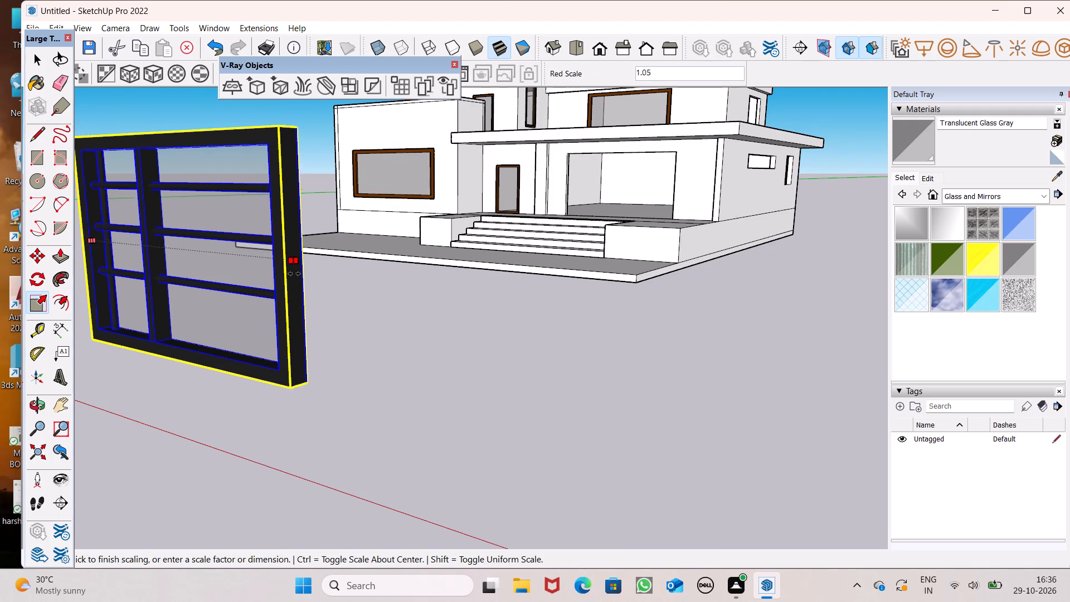
{"action": "left_click_drag", "start_coordinate": [294, 274], "coordinate": [398, 323]}
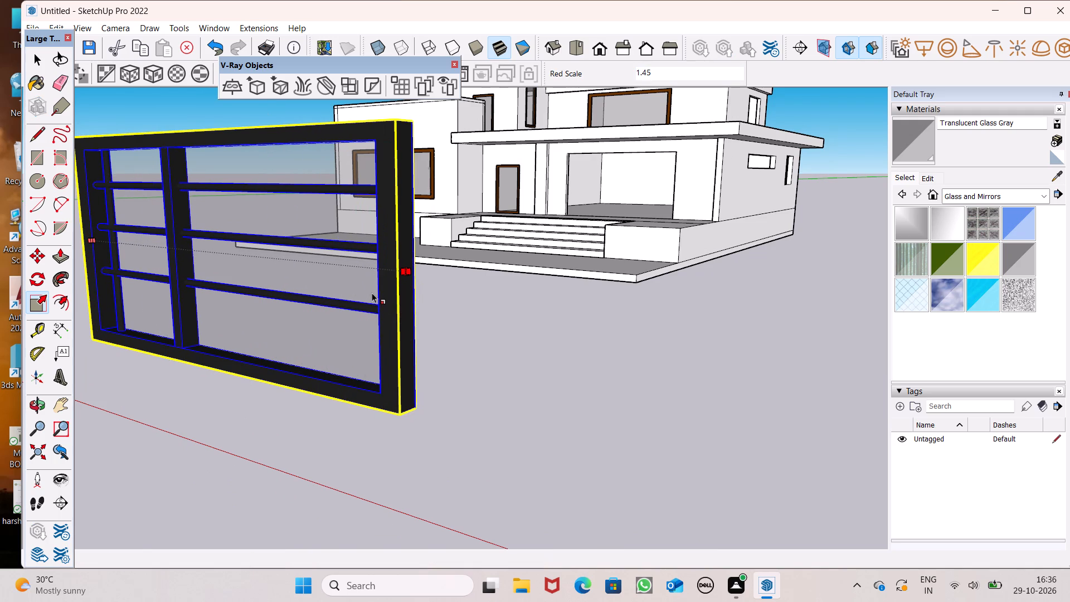
Scale the window group's height down along the blue axis to a factor of about 0.94.
{"action": "scroll", "coordinate": [276, 249], "scroll_direction": "down", "scroll_amount": 3}
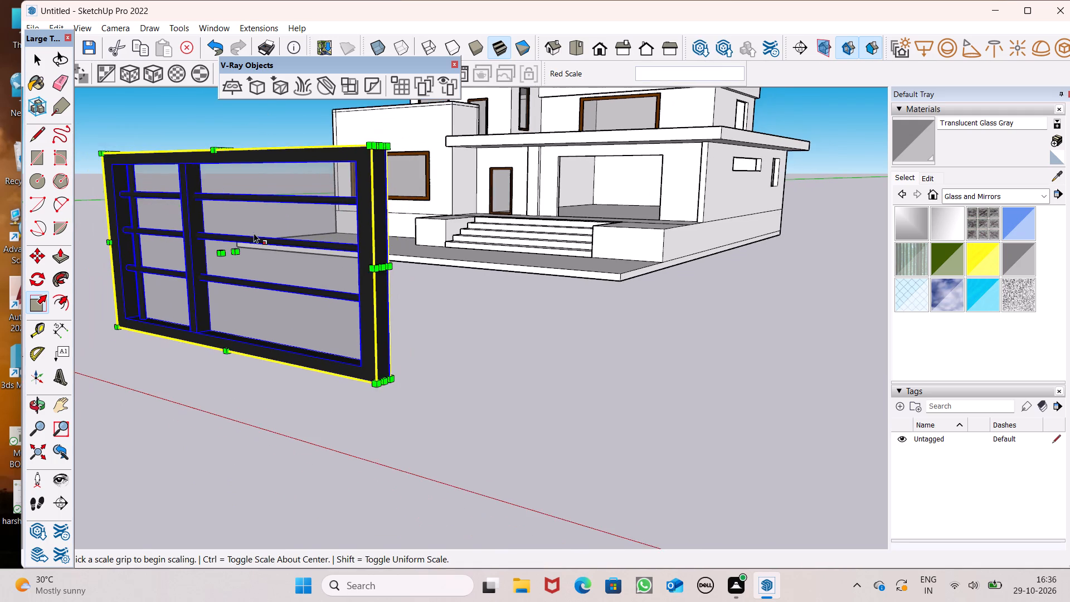
{"action": "scroll", "coordinate": [254, 233], "scroll_direction": "down", "scroll_amount": 3}
{"action": "middle_click_drag", "start_coordinate": [290, 278], "coordinate": [439, 329]}
{"action": "scroll", "coordinate": [406, 247], "scroll_direction": "down", "scroll_amount": 2}
{"action": "scroll", "coordinate": [285, 263], "scroll_direction": "up", "scroll_amount": 4}
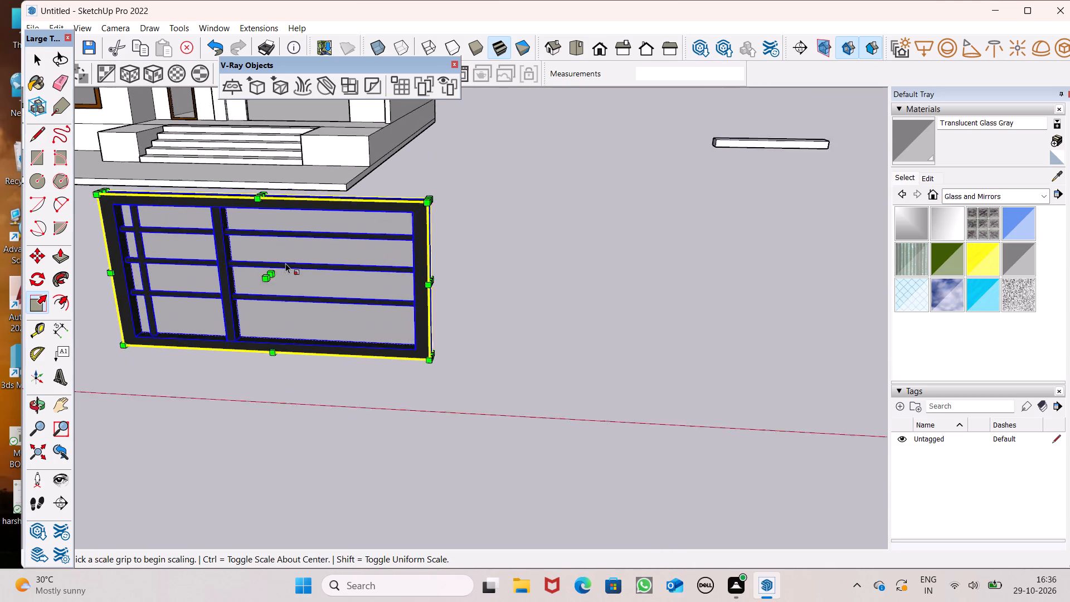
{"action": "scroll", "coordinate": [285, 263], "scroll_direction": "up", "scroll_amount": 3}
{"action": "scroll", "coordinate": [280, 251], "scroll_direction": "down", "scroll_amount": 6}
{"action": "middle_click_drag", "start_coordinate": [275, 253], "coordinate": [268, 296]}
{"action": "scroll", "coordinate": [244, 273], "scroll_direction": "up", "scroll_amount": 1}
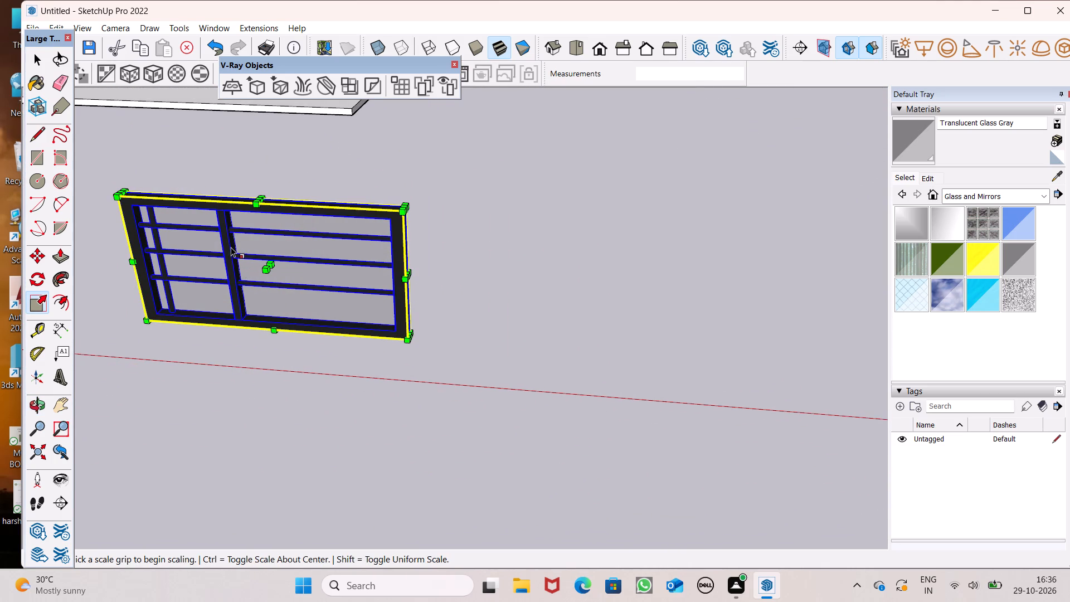
{"action": "scroll", "coordinate": [231, 247], "scroll_direction": "up", "scroll_amount": 3}
{"action": "scroll", "coordinate": [230, 249], "scroll_direction": "down", "scroll_amount": 4}
{"action": "scroll", "coordinate": [220, 219], "scroll_direction": "up", "scroll_amount": 3}
{"action": "scroll", "coordinate": [227, 226], "scroll_direction": "down", "scroll_amount": 2}
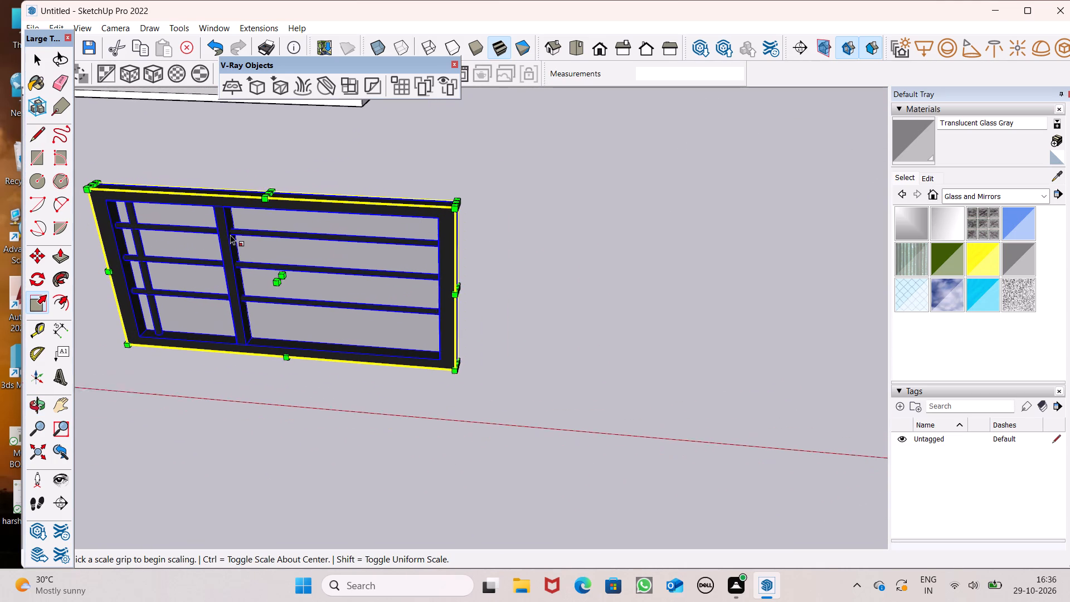
{"action": "scroll", "coordinate": [230, 235], "scroll_direction": "down", "scroll_amount": 2}
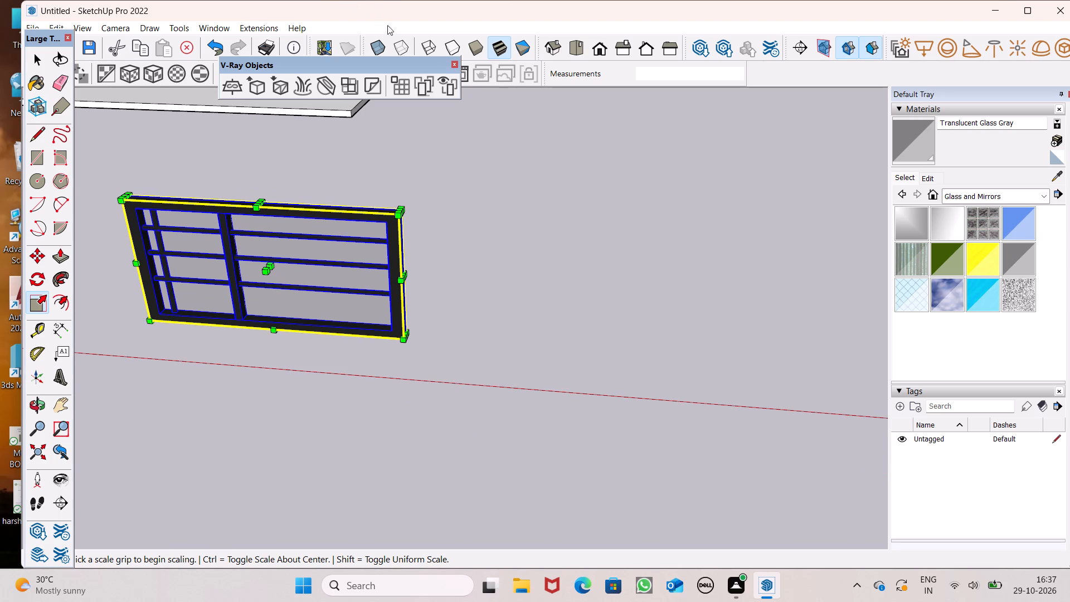
{"action": "scroll", "coordinate": [255, 75], "scroll_direction": "down", "scroll_amount": 2}
{"action": "scroll", "coordinate": [266, 206], "scroll_direction": "up", "scroll_amount": 10}
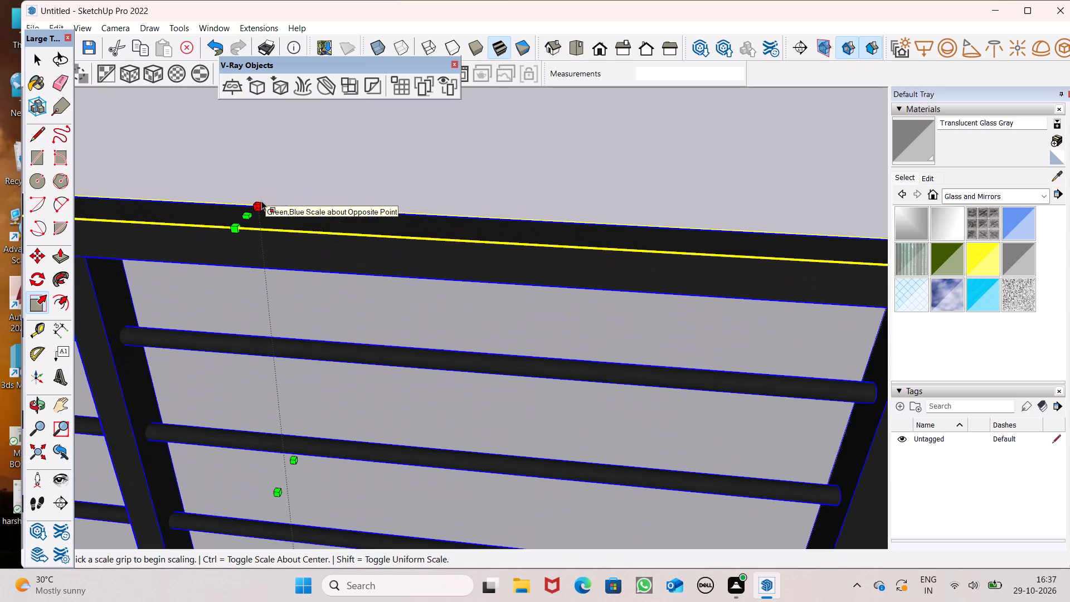
{"action": "scroll", "coordinate": [261, 200], "scroll_direction": "down", "scroll_amount": 2}
{"action": "left_click_drag", "start_coordinate": [254, 211], "coordinate": [263, 239]}
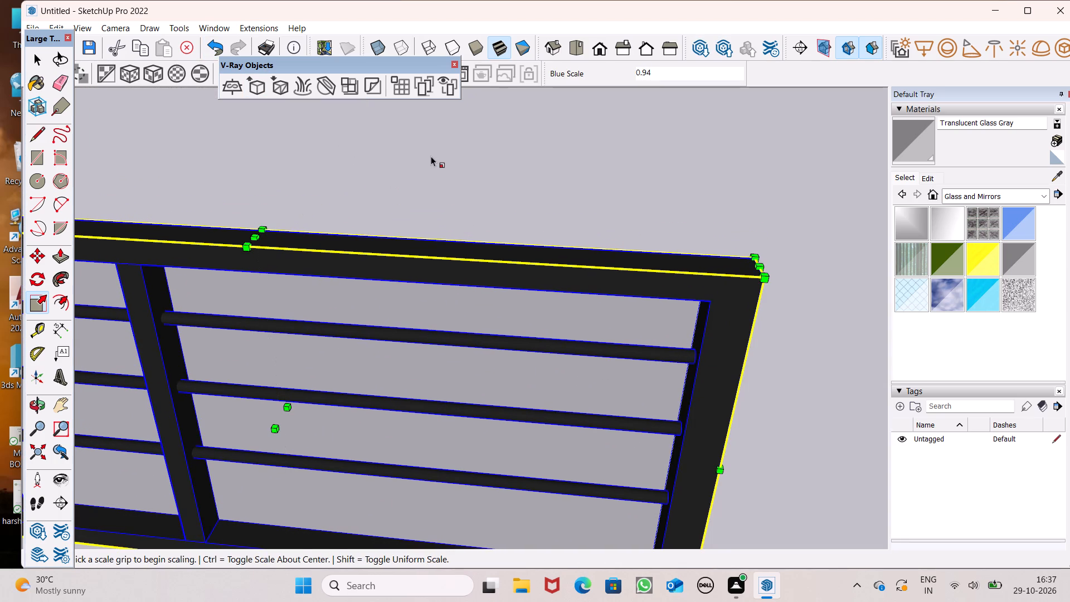
{"action": "key", "text": "space"}
{"action": "scroll", "coordinate": [435, 171], "scroll_direction": "down", "scroll_amount": 9}
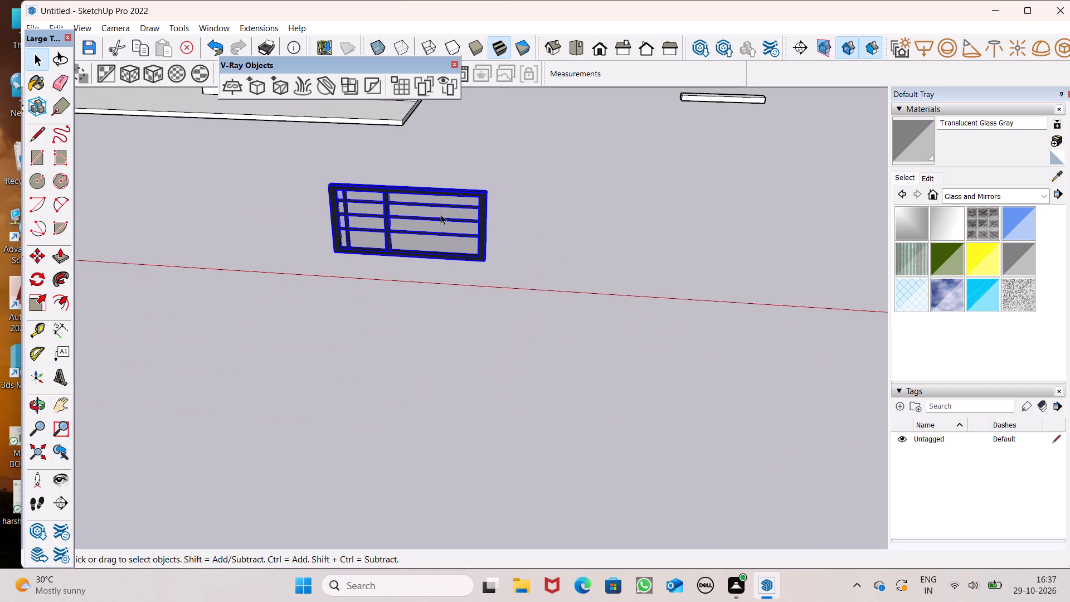
{"action": "middle_click_drag", "start_coordinate": [439, 230], "coordinate": [487, 179]}
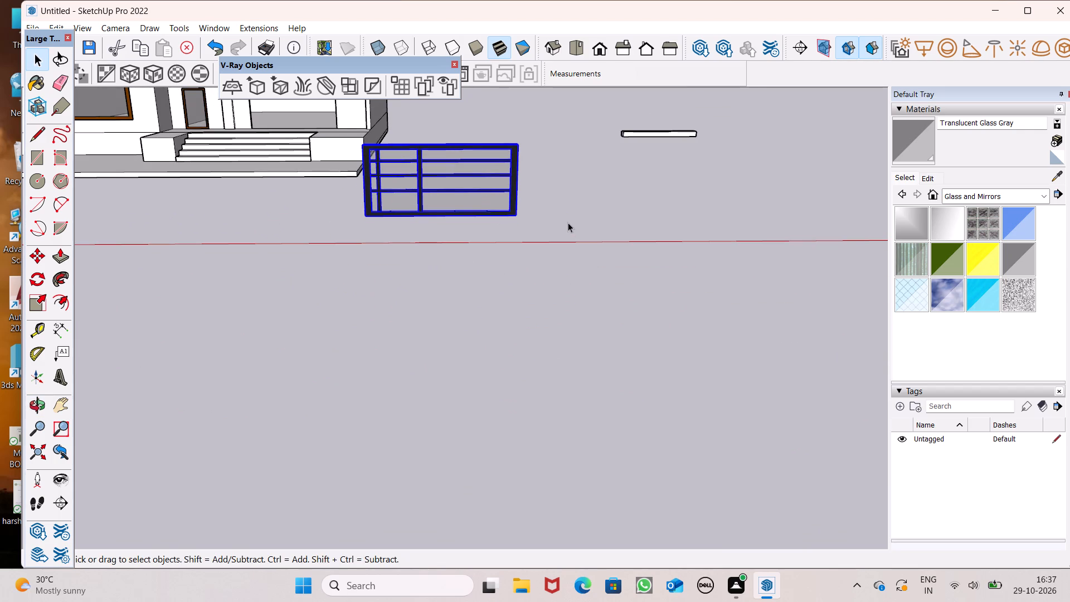
Move the dark window group from beside the house to the large ground-floor opening behind the porch steps.
{"action": "key", "text": "m"}
{"action": "key", "text": "Return"}
{"action": "left_click_drag", "start_coordinate": [514, 216], "coordinate": [345, 161]}
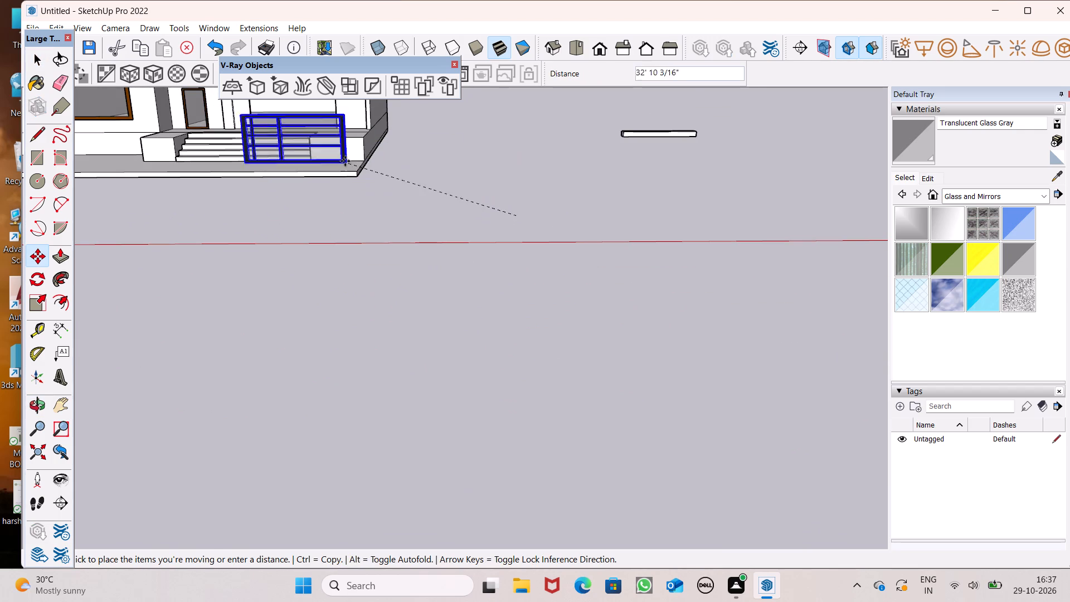
{"action": "left_click_drag", "start_coordinate": [345, 161], "coordinate": [334, 106]}
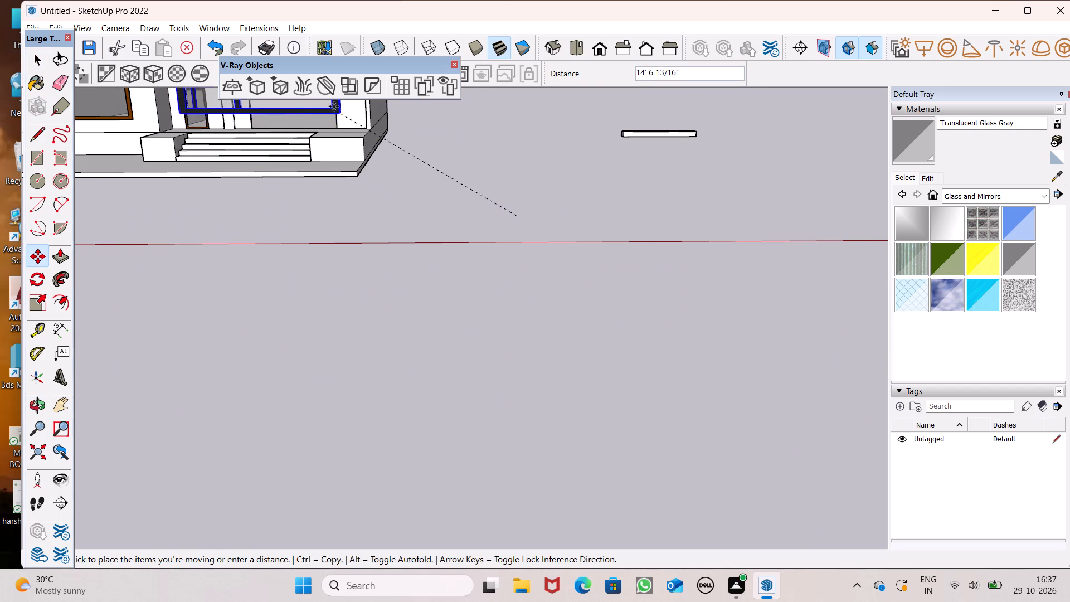
{"action": "left_click_drag", "start_coordinate": [334, 106], "coordinate": [323, 129]}
{"action": "scroll", "coordinate": [363, 237], "scroll_direction": "down", "scroll_amount": 7}
{"action": "scroll", "coordinate": [264, 100], "scroll_direction": "up", "scroll_amount": 10}
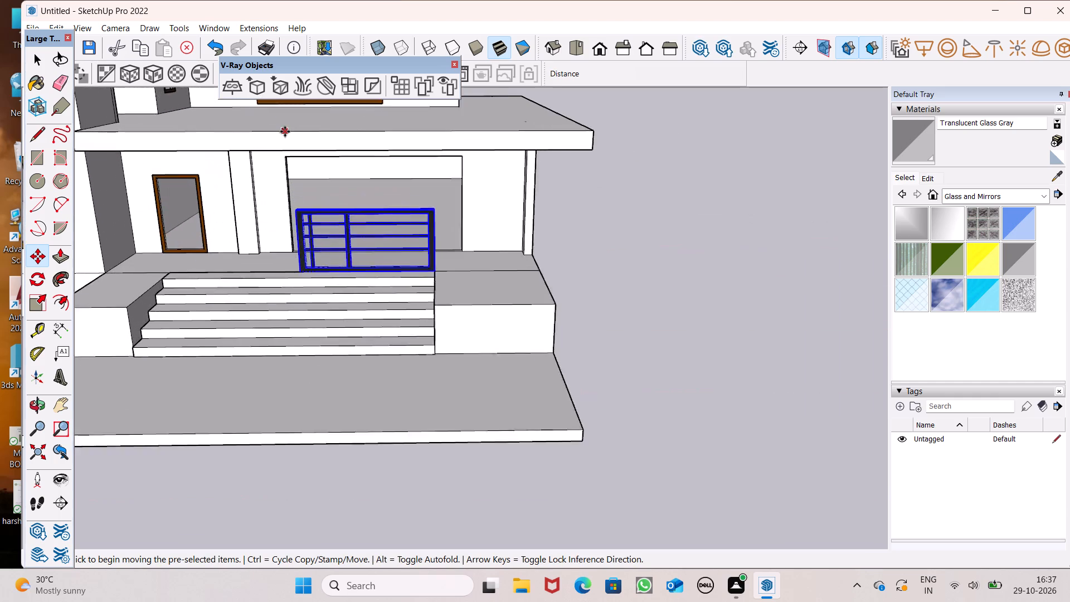
{"action": "scroll", "coordinate": [285, 132], "scroll_direction": "up", "scroll_amount": 2}
{"action": "left_click_drag", "start_coordinate": [462, 298], "coordinate": [466, 286]}
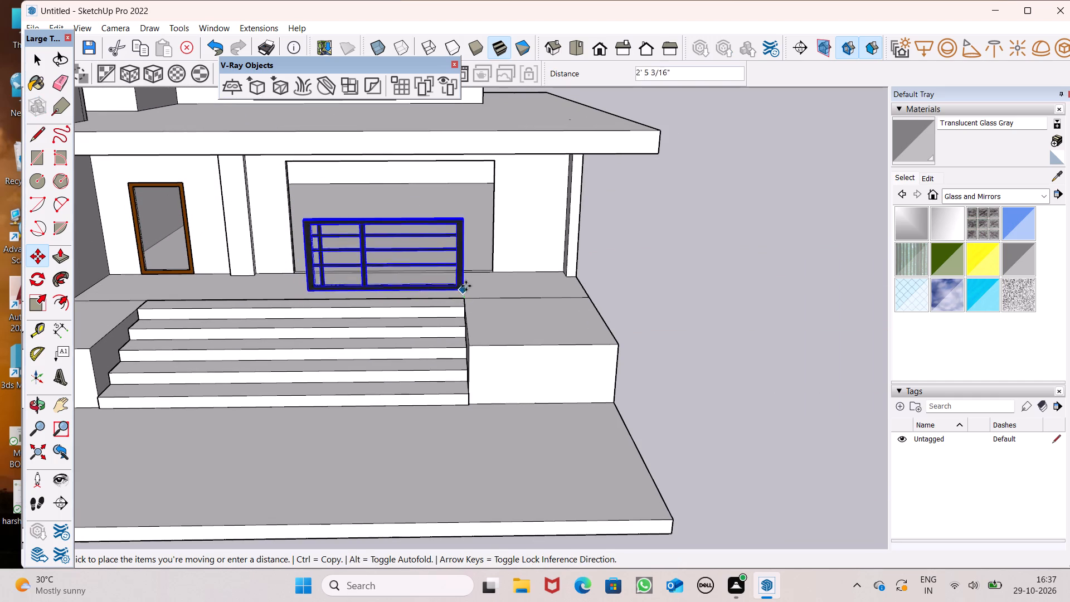
{"action": "left_click_drag", "start_coordinate": [466, 286], "coordinate": [488, 266]}
Align the window group's lower corner exactly with the bottom corner of the porch opening, on the side away from the door.
{"action": "scroll", "coordinate": [461, 214], "scroll_direction": "up", "scroll_amount": 7}
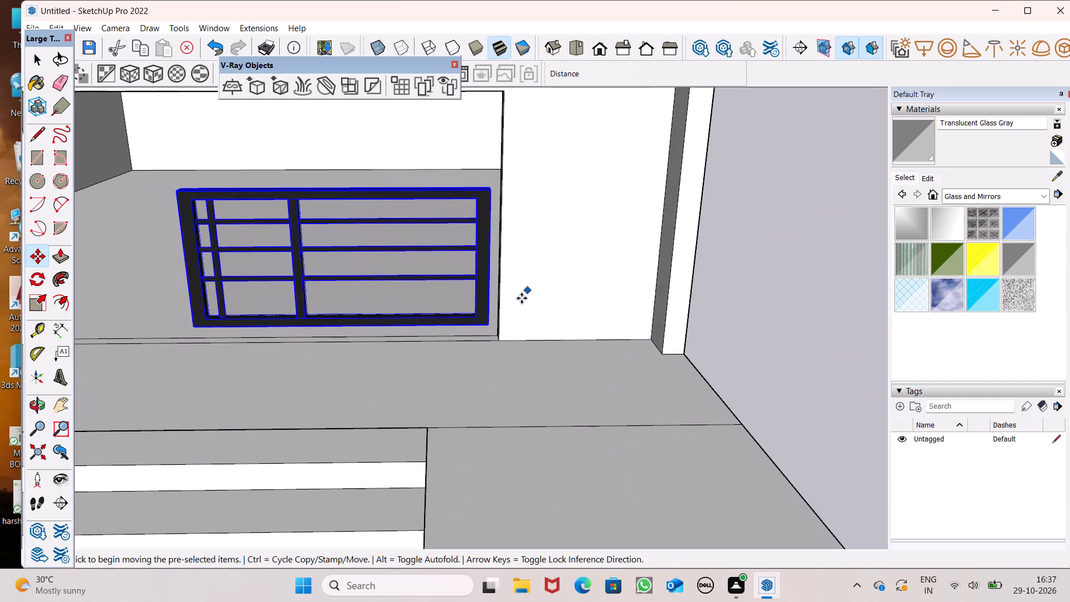
{"action": "scroll", "coordinate": [513, 313], "scroll_direction": "up", "scroll_amount": 7}
{"action": "left_click_drag", "start_coordinate": [471, 334], "coordinate": [483, 363]}
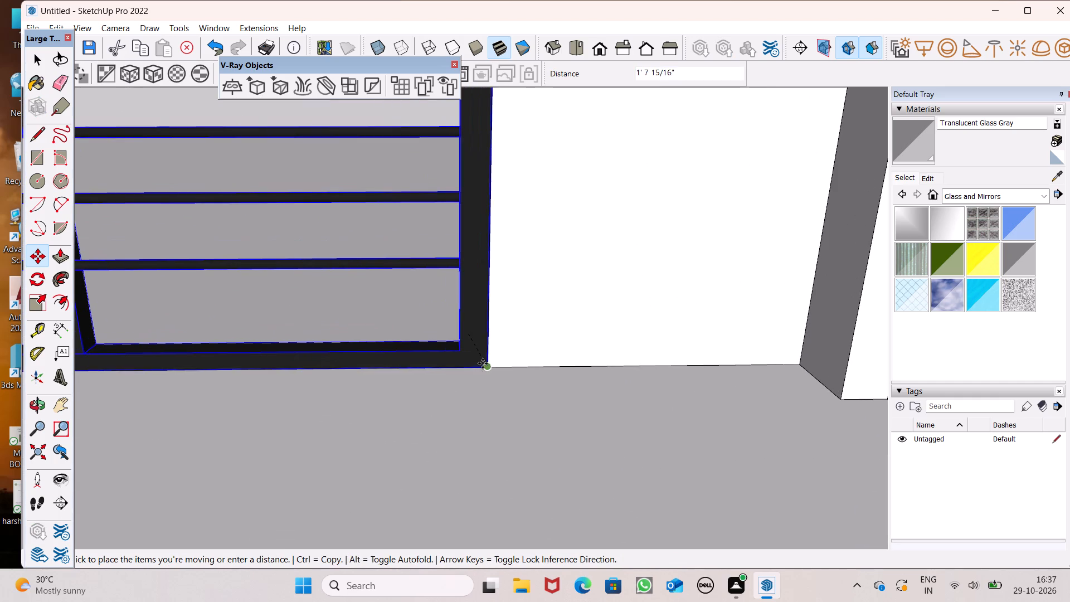
{"action": "left_click_drag", "start_coordinate": [483, 363], "coordinate": [483, 362]}
{"action": "scroll", "coordinate": [578, 306], "scroll_direction": "down", "scroll_amount": 9}
{"action": "scroll", "coordinate": [591, 253], "scroll_direction": "down", "scroll_amount": 3}
{"action": "middle_click_drag", "start_coordinate": [522, 269], "coordinate": [742, 317]}
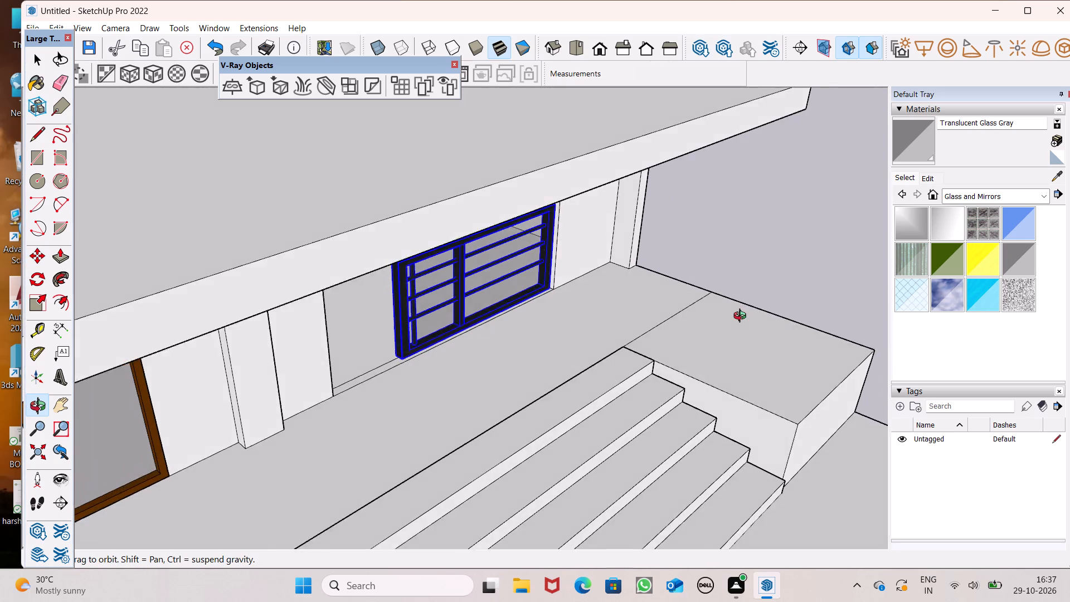
{"action": "middle_click_drag", "start_coordinate": [742, 317], "coordinate": [564, 308]}
{"action": "scroll", "coordinate": [561, 304], "scroll_direction": "up", "scroll_amount": 6}
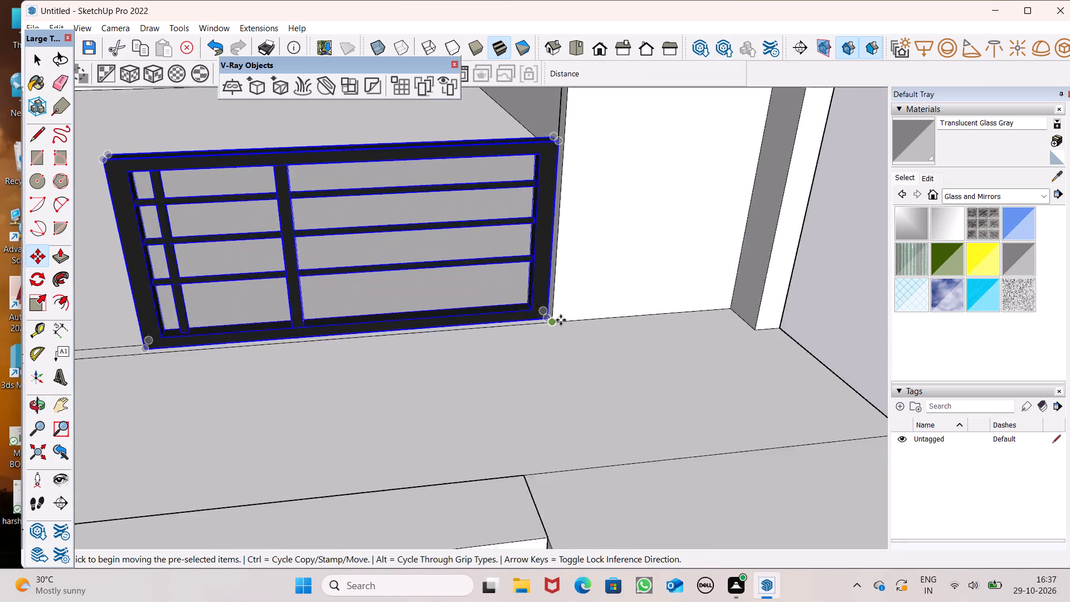
{"action": "scroll", "coordinate": [561, 320], "scroll_direction": "up", "scroll_amount": 10}
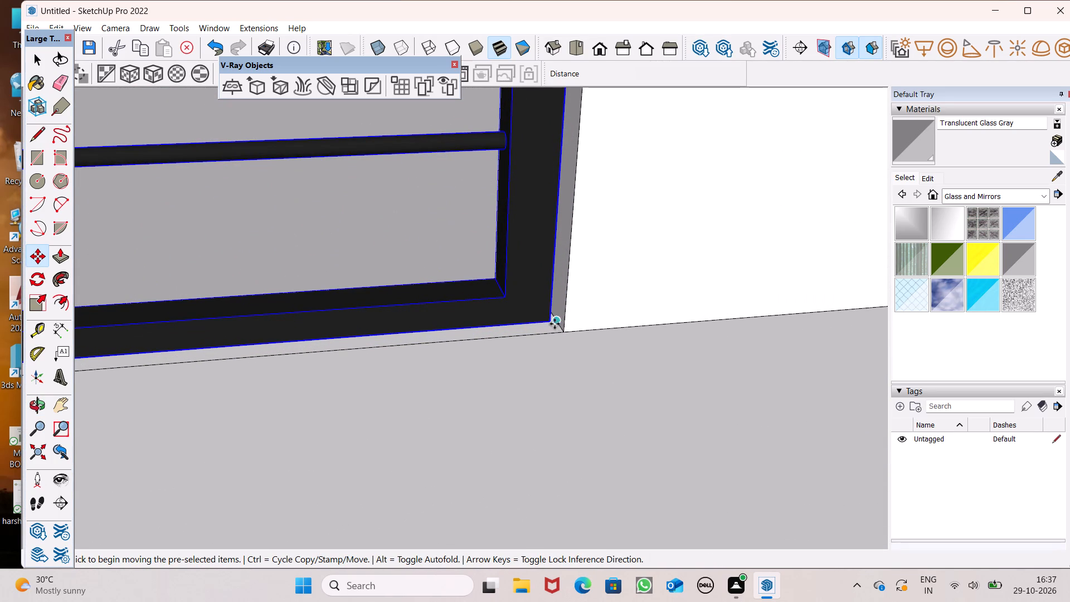
{"action": "left_click_drag", "start_coordinate": [551, 320], "coordinate": [564, 335]}
Scale the window group wider so its free side reaches the opposite jamb of the opening.
{"action": "scroll", "coordinate": [581, 293], "scroll_direction": "down", "scroll_amount": 8}
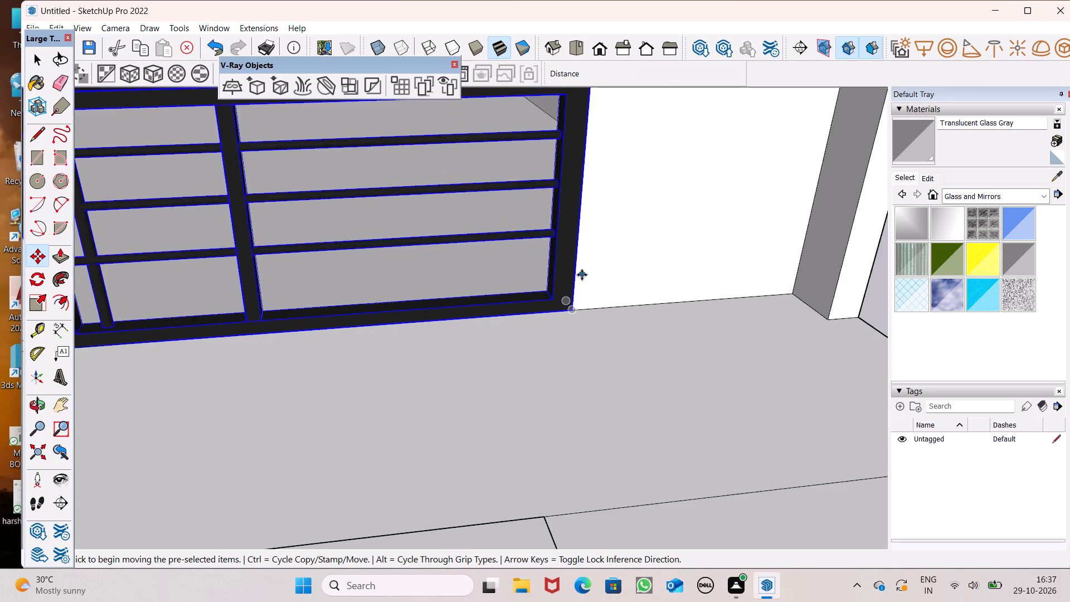
{"action": "scroll", "coordinate": [582, 275], "scroll_direction": "down", "scroll_amount": 12}
{"action": "middle_click_drag", "start_coordinate": [570, 274], "coordinate": [668, 201]}
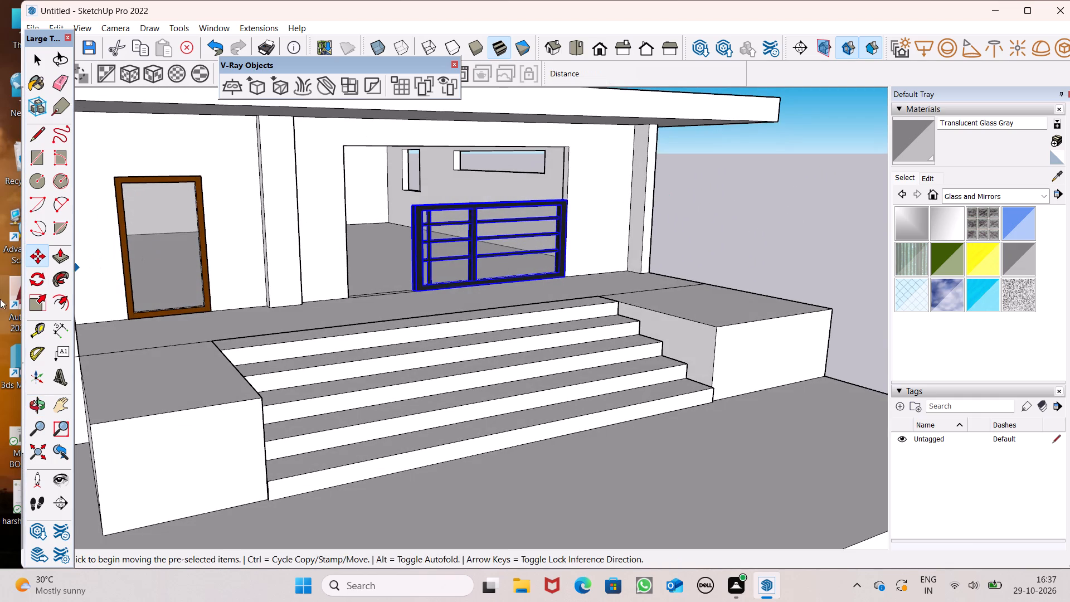
{"action": "left_click", "coordinate": [33, 305]}
{"action": "middle_click_drag", "start_coordinate": [232, 295], "coordinate": [351, 371]}
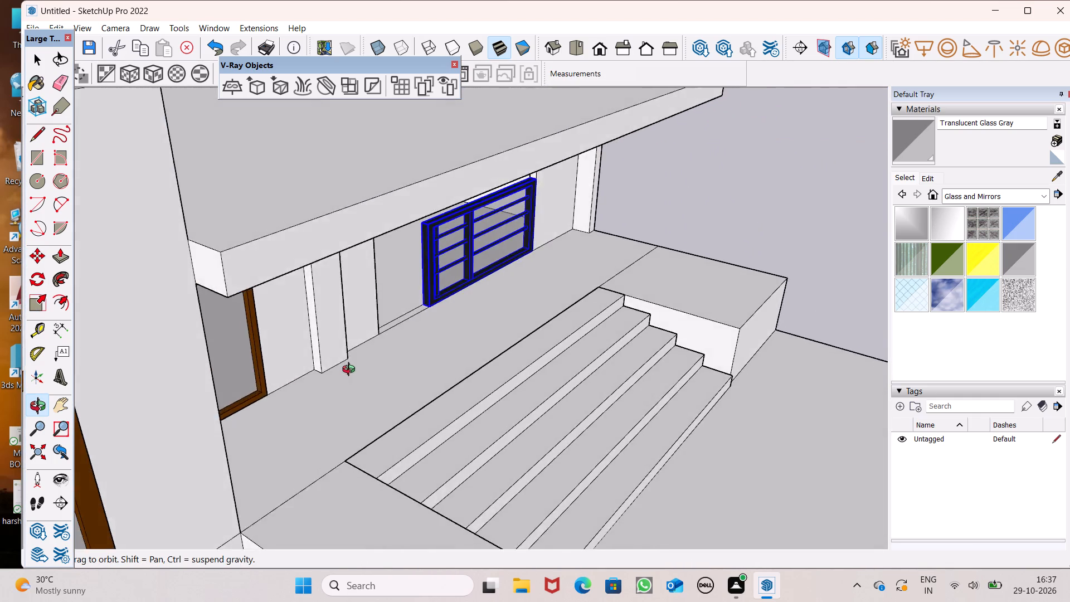
{"action": "middle_click_drag", "start_coordinate": [351, 371], "coordinate": [375, 323]}
{"action": "scroll", "coordinate": [535, 196], "scroll_direction": "up", "scroll_amount": 7}
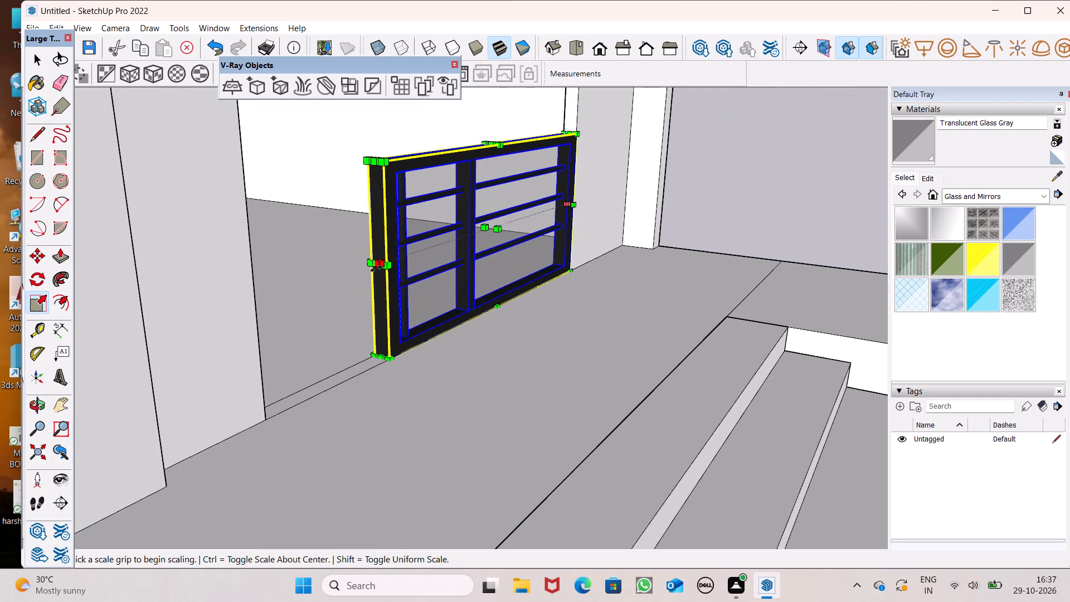
{"action": "left_click_drag", "start_coordinate": [376, 266], "coordinate": [256, 304]}
{"action": "middle_click_drag", "start_coordinate": [325, 330], "coordinate": [214, 367]}
{"action": "scroll", "coordinate": [237, 302], "scroll_direction": "down", "scroll_amount": 7}
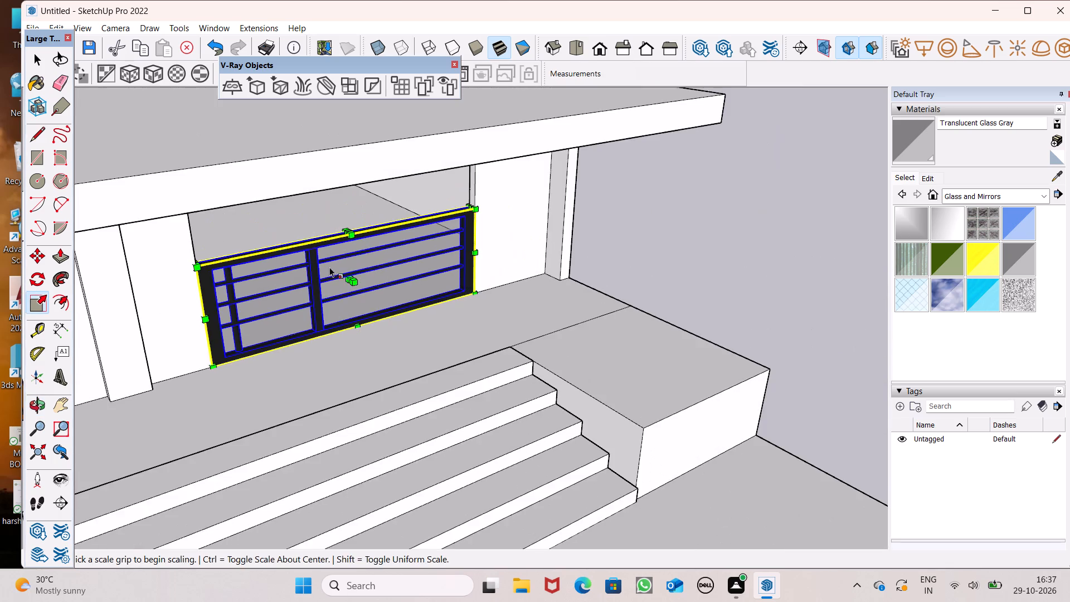
Scale the window group taller along the blue axis up to the top of the opening, and deselect it.
{"action": "middle_click_drag", "start_coordinate": [352, 259], "coordinate": [354, 190]}
{"action": "scroll", "coordinate": [225, 156], "scroll_direction": "up", "scroll_amount": 9}
{"action": "scroll", "coordinate": [397, 195], "scroll_direction": "up", "scroll_amount": 3}
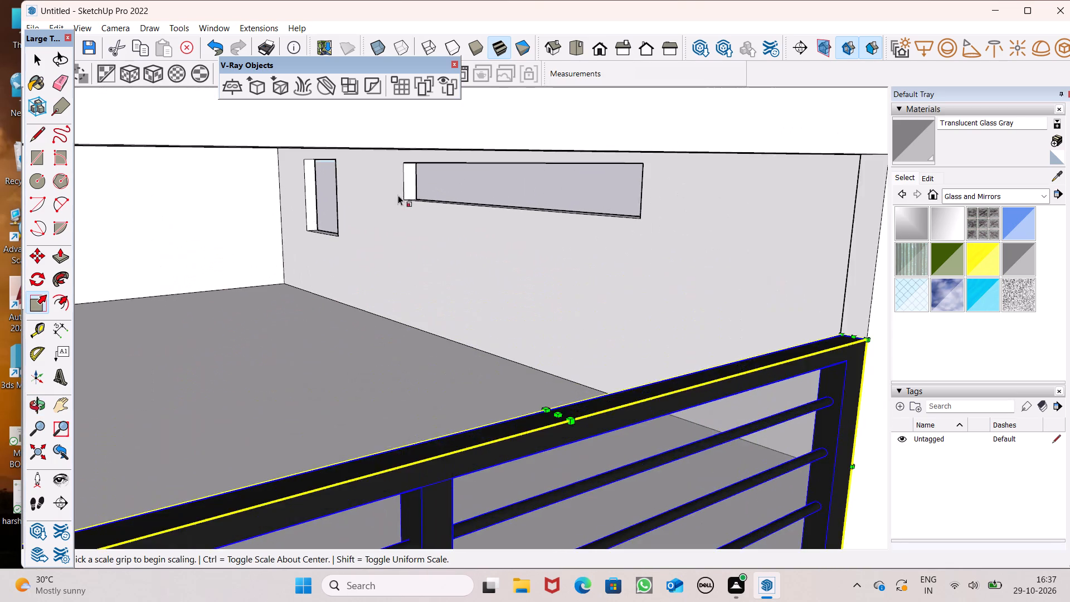
{"action": "scroll", "coordinate": [406, 209], "scroll_direction": "down", "scroll_amount": 1}
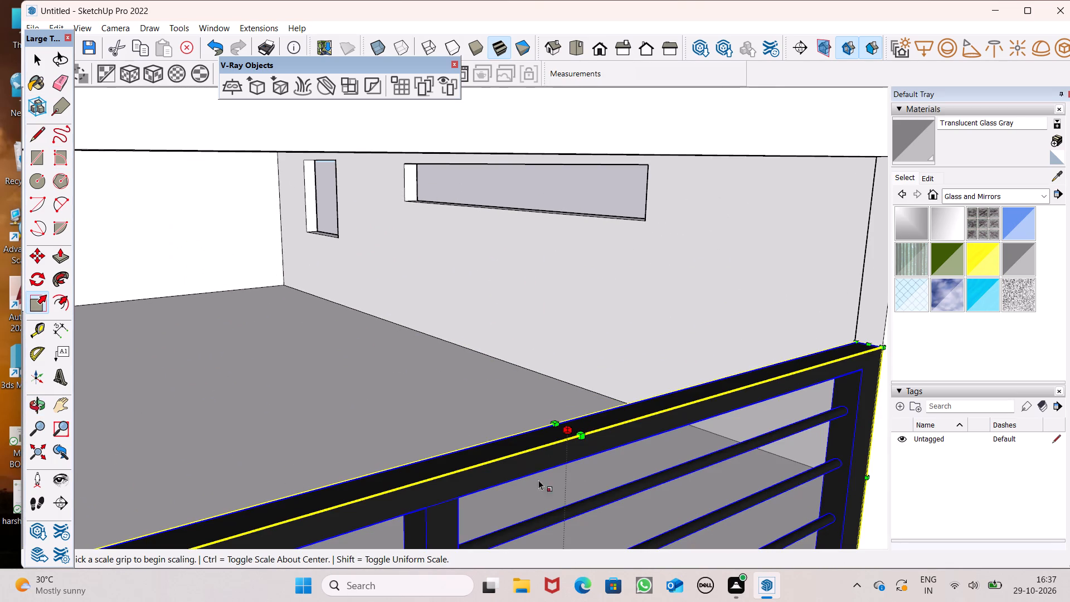
{"action": "left_click_drag", "start_coordinate": [572, 430], "coordinate": [521, 200]}
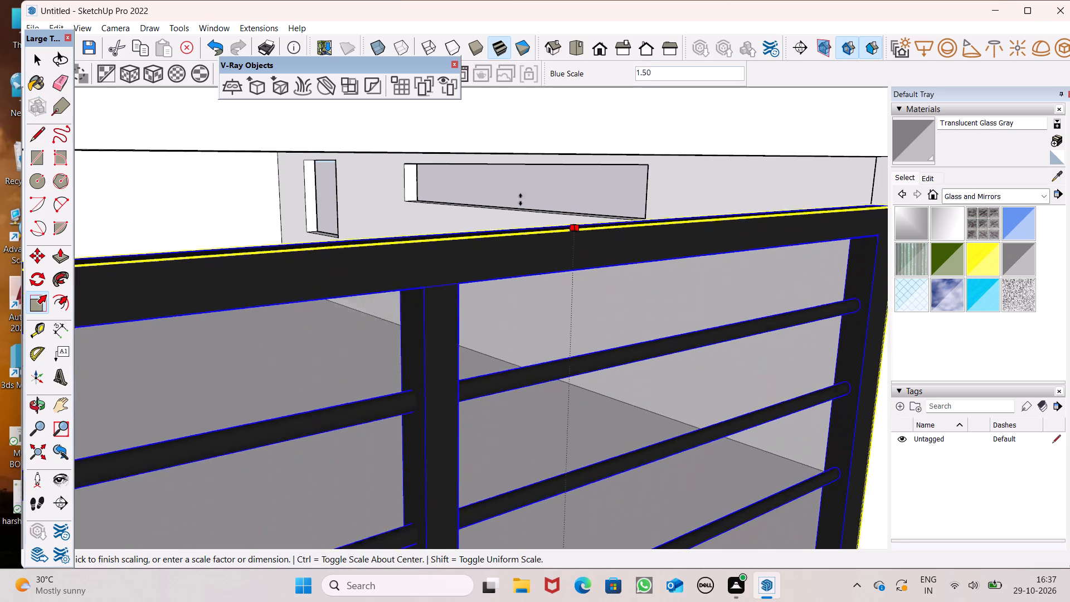
{"action": "left_click_drag", "start_coordinate": [521, 200], "coordinate": [514, 156]}
{"action": "scroll", "coordinate": [473, 222], "scroll_direction": "down", "scroll_amount": 8}
{"action": "middle_click_drag", "start_coordinate": [600, 296], "coordinate": [421, 300]}
{"action": "scroll", "coordinate": [626, 157], "scroll_direction": "down", "scroll_amount": 7}
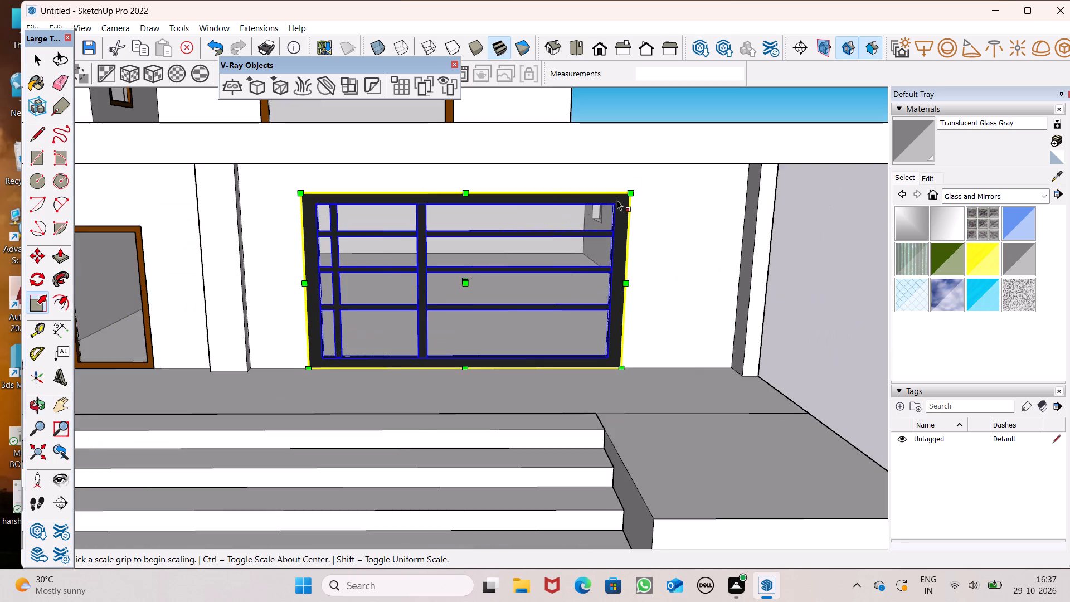
{"action": "scroll", "coordinate": [554, 253], "scroll_direction": "down", "scroll_amount": 13}
{"action": "key", "text": "space"}
{"action": "left_click", "coordinate": [680, 274]}
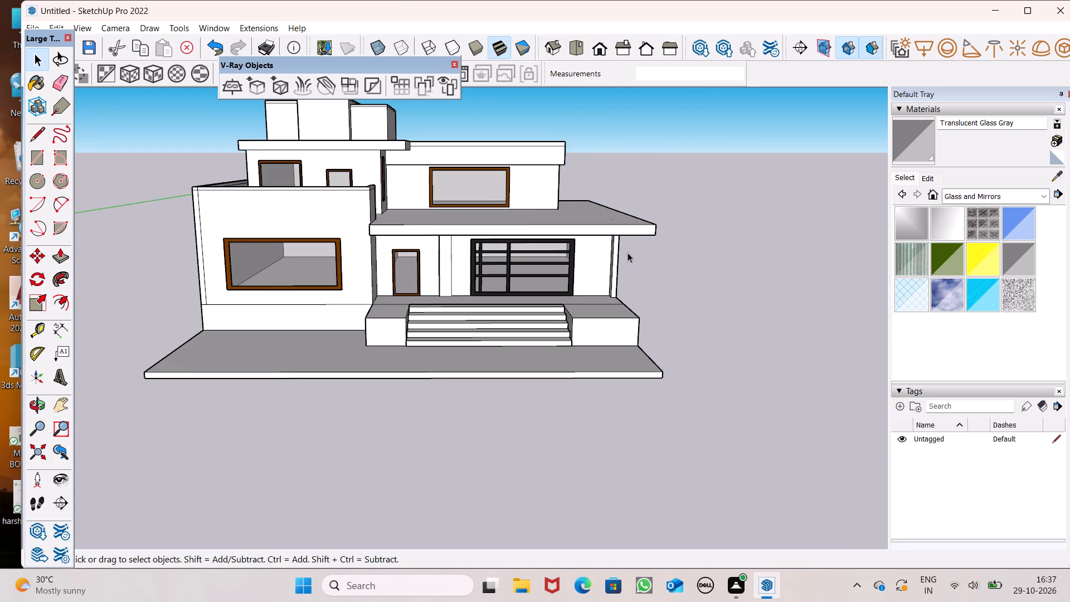
Erase the stray dividing edges on the porch floor at both sides of the stairs.
{"action": "scroll", "coordinate": [597, 258], "scroll_direction": "down", "scroll_amount": 3}
{"action": "middle_click_drag", "start_coordinate": [597, 258], "coordinate": [436, 400]}
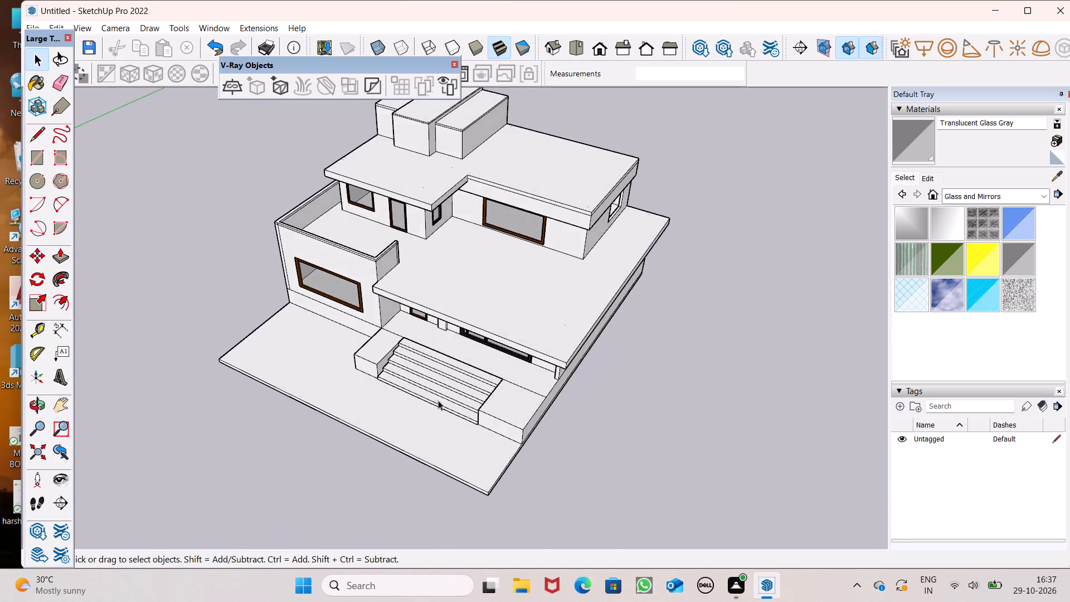
{"action": "scroll", "coordinate": [441, 397], "scroll_direction": "up", "scroll_amount": 8}
{"action": "scroll", "coordinate": [561, 376], "scroll_direction": "up", "scroll_amount": 6}
{"action": "scroll", "coordinate": [565, 371], "scroll_direction": "down", "scroll_amount": 6}
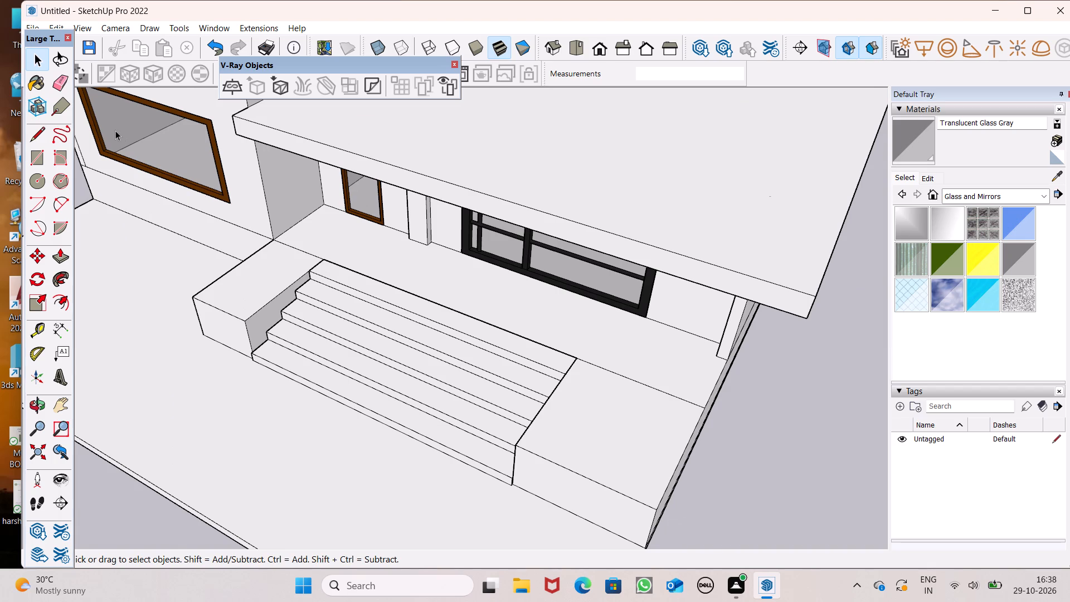
{"action": "left_click", "coordinate": [65, 80]}
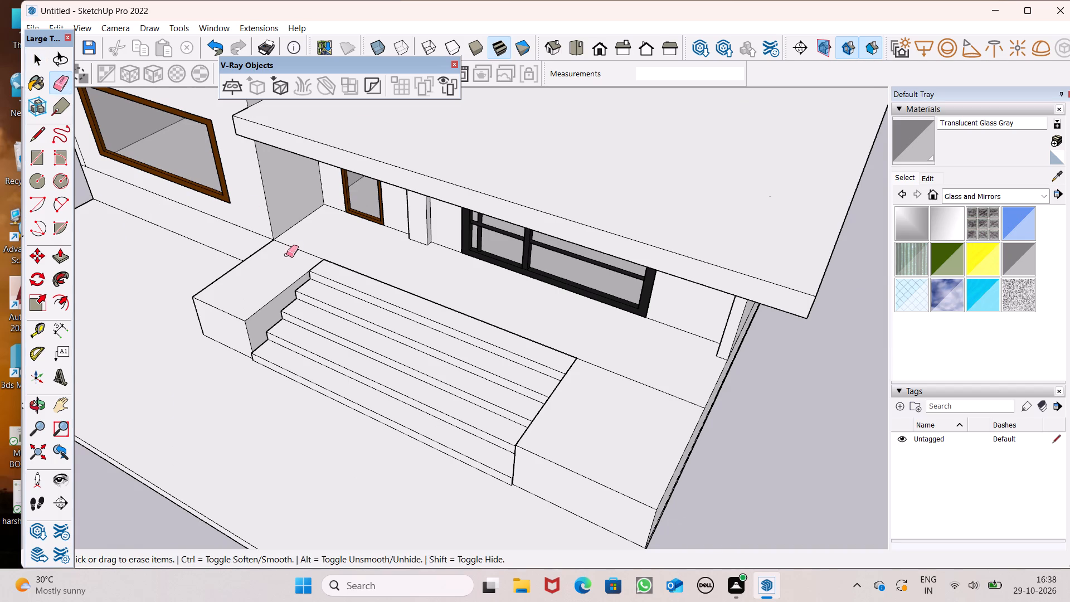
{"action": "left_click_drag", "start_coordinate": [288, 254], "coordinate": [294, 245]}
{"action": "left_click_drag", "start_coordinate": [605, 358], "coordinate": [602, 373]}
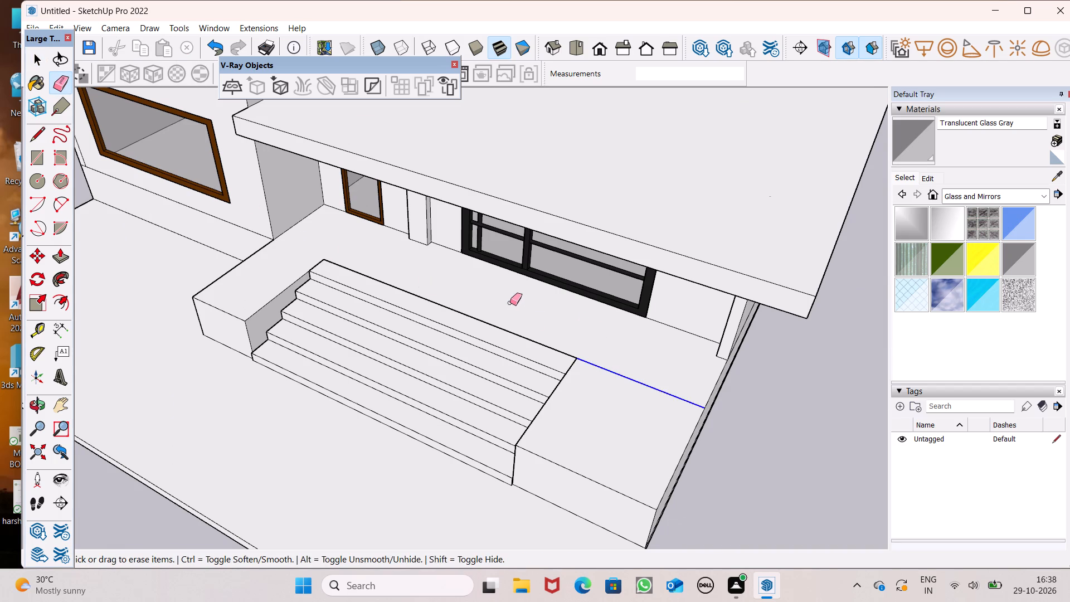
Erase the stray horizontal edge below the large brown-framed front window and the leftover edges near that wall's outer corner.
{"action": "scroll", "coordinate": [506, 301], "scroll_direction": "down", "scroll_amount": 5}
{"action": "middle_click_drag", "start_coordinate": [396, 334], "coordinate": [519, 262]}
{"action": "scroll", "coordinate": [519, 262], "scroll_direction": "up", "scroll_amount": 1}
{"action": "scroll", "coordinate": [220, 314], "scroll_direction": "up", "scroll_amount": 5}
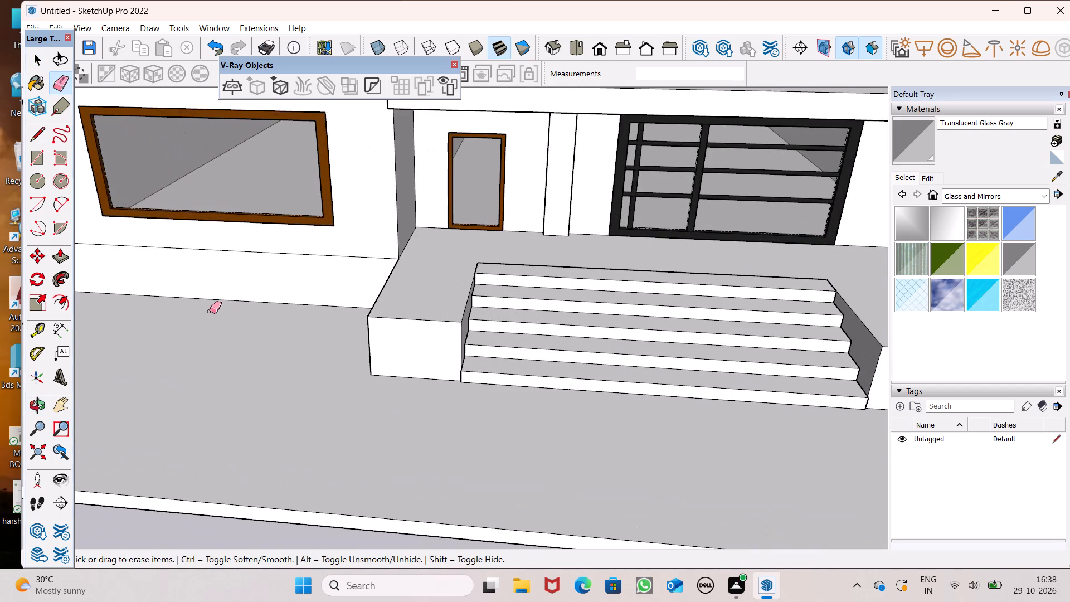
{"action": "left_click_drag", "start_coordinate": [216, 247], "coordinate": [216, 270]}
{"action": "scroll", "coordinate": [402, 309], "scroll_direction": "down", "scroll_amount": 6}
{"action": "scroll", "coordinate": [17, 198], "scroll_direction": "up", "scroll_amount": 6}
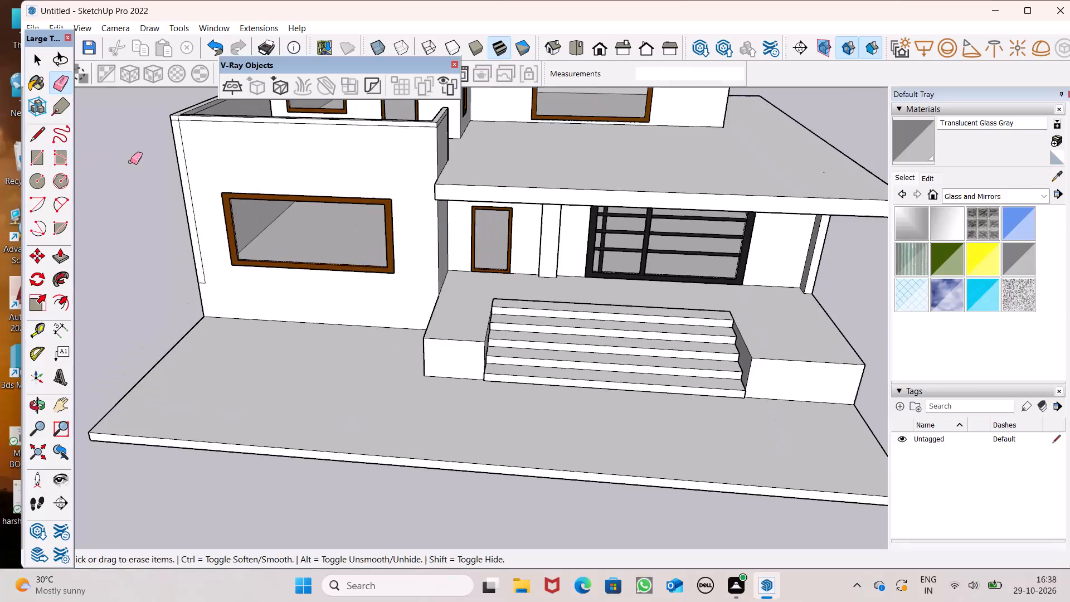
{"action": "scroll", "coordinate": [192, 221], "scroll_direction": "up", "scroll_amount": 7}
{"action": "scroll", "coordinate": [222, 300], "scroll_direction": "up", "scroll_amount": 6}
{"action": "left_click_drag", "start_coordinate": [221, 320], "coordinate": [222, 372]}
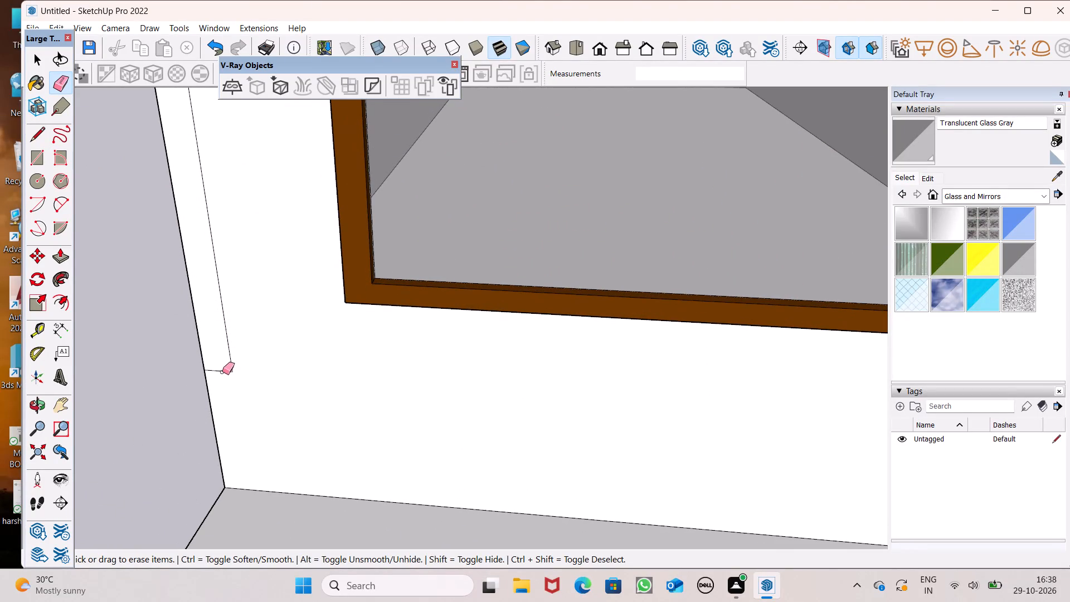
{"action": "left_click_drag", "start_coordinate": [222, 372], "coordinate": [230, 353]}
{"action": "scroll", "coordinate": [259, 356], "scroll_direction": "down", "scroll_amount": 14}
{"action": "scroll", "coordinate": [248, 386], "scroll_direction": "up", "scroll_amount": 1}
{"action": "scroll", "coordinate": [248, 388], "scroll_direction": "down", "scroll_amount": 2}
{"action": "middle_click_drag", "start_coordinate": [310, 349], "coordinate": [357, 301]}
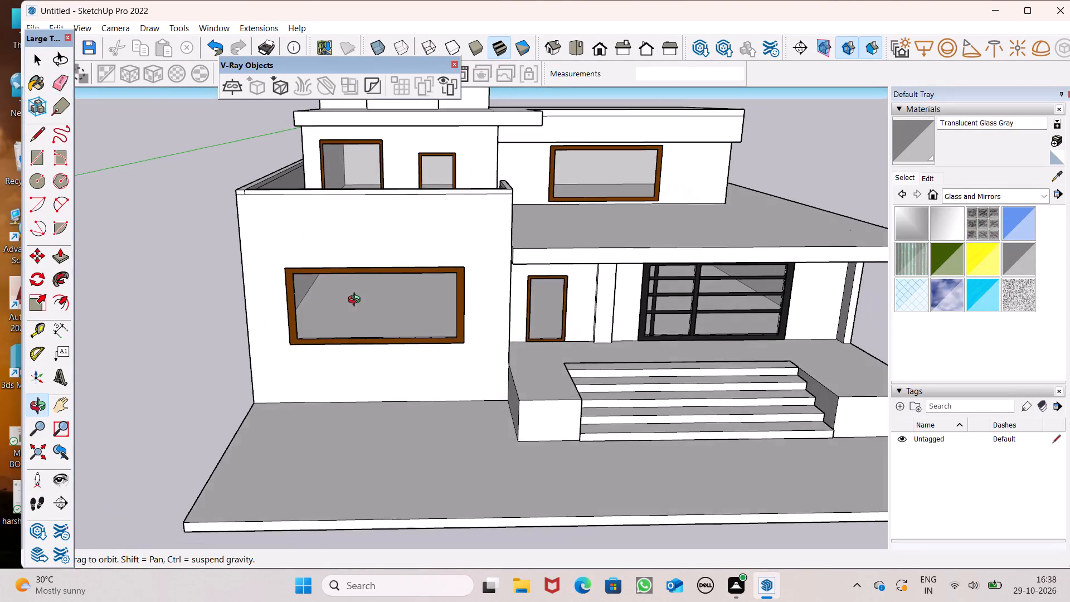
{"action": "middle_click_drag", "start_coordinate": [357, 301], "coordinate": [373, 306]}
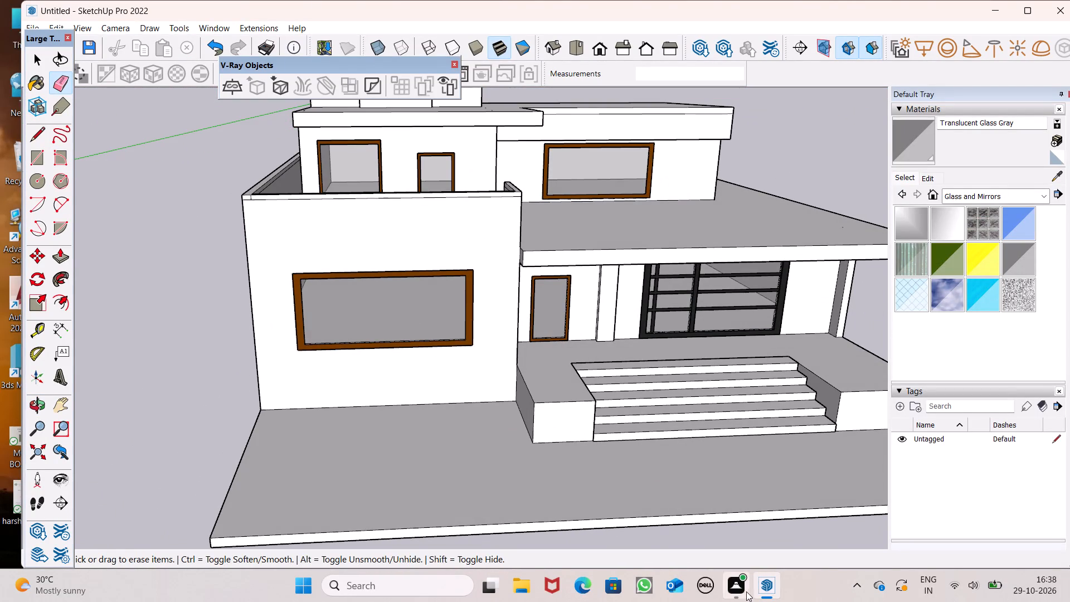
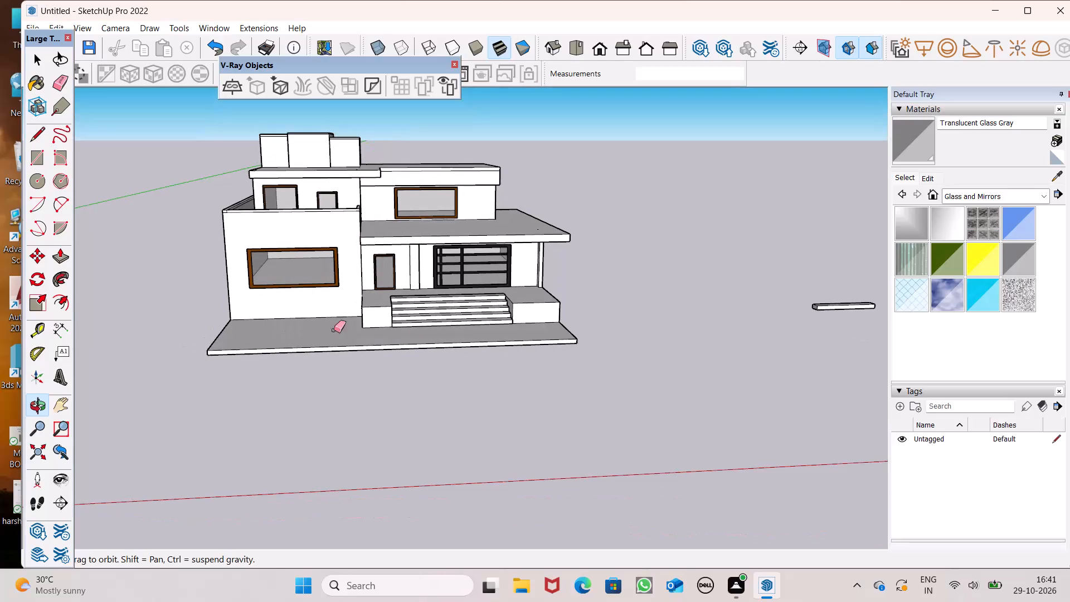
Delete the stray rectangular bar lying on the open ground beside the house.
{"action": "key", "text": "space"}
{"action": "scroll", "coordinate": [281, 329], "scroll_direction": "down", "scroll_amount": 6}
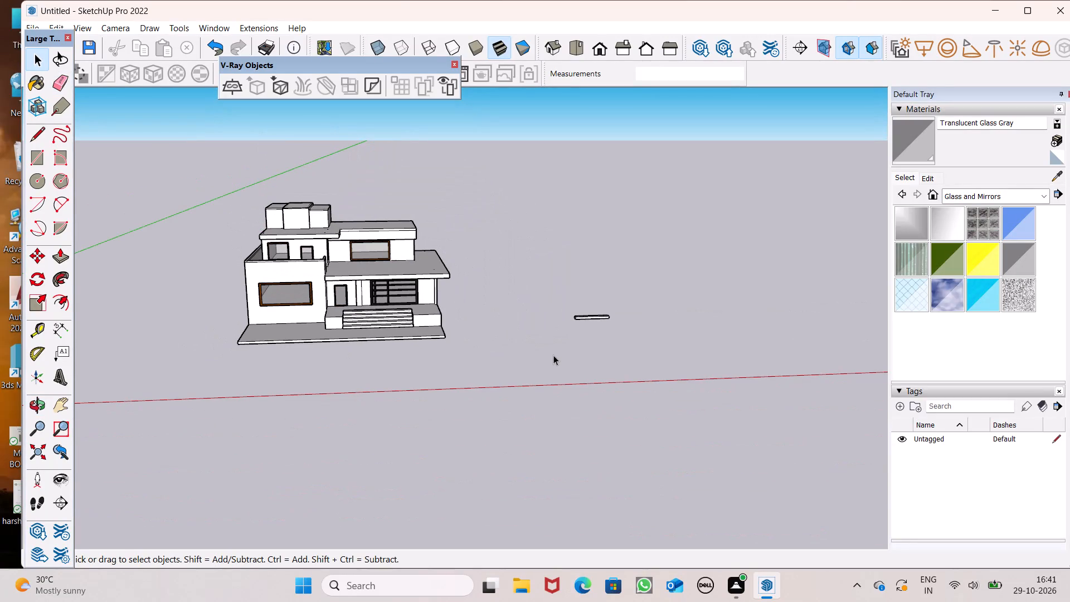
{"action": "scroll", "coordinate": [560, 324], "scroll_direction": "up", "scroll_amount": 8}
{"action": "double_click", "coordinate": [617, 292]}
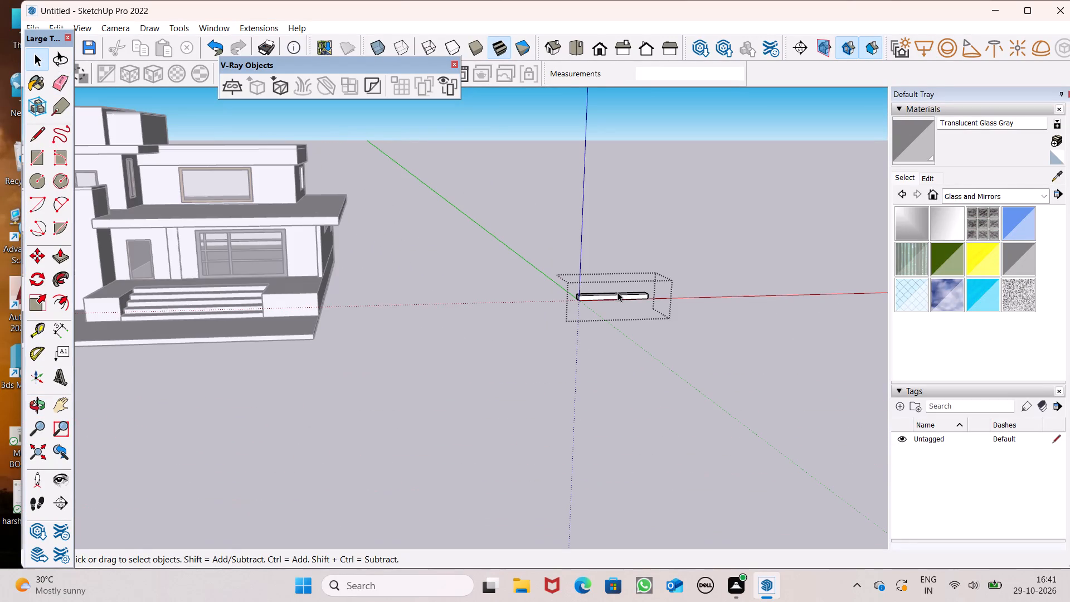
{"action": "left_click", "coordinate": [588, 341]}
{"action": "scroll", "coordinate": [607, 326], "scroll_direction": "up", "scroll_amount": 5}
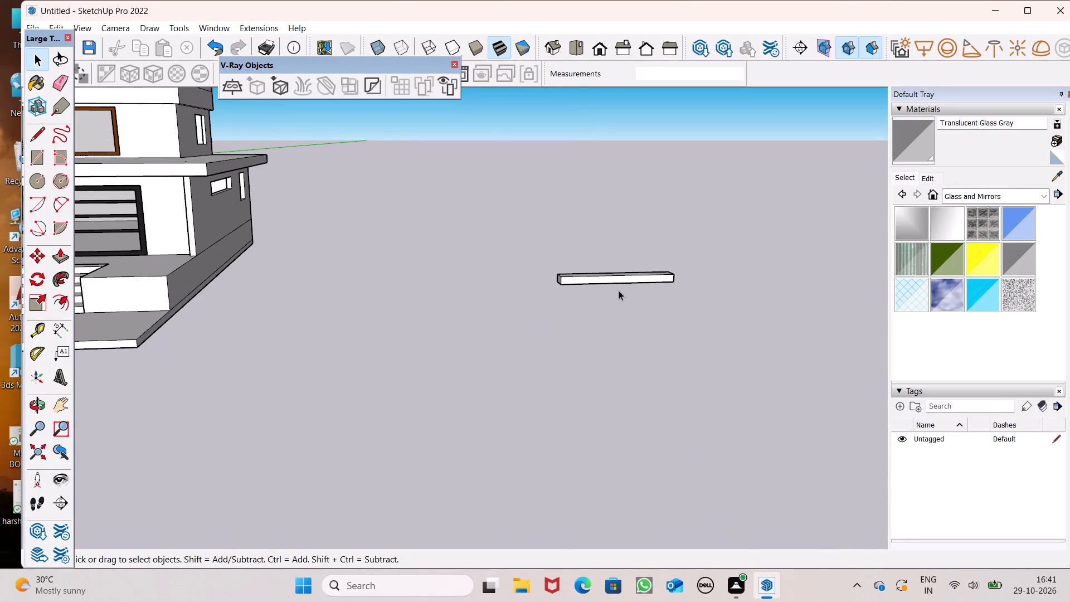
{"action": "left_click", "coordinate": [619, 282]}
{"action": "key", "text": "Delete"}
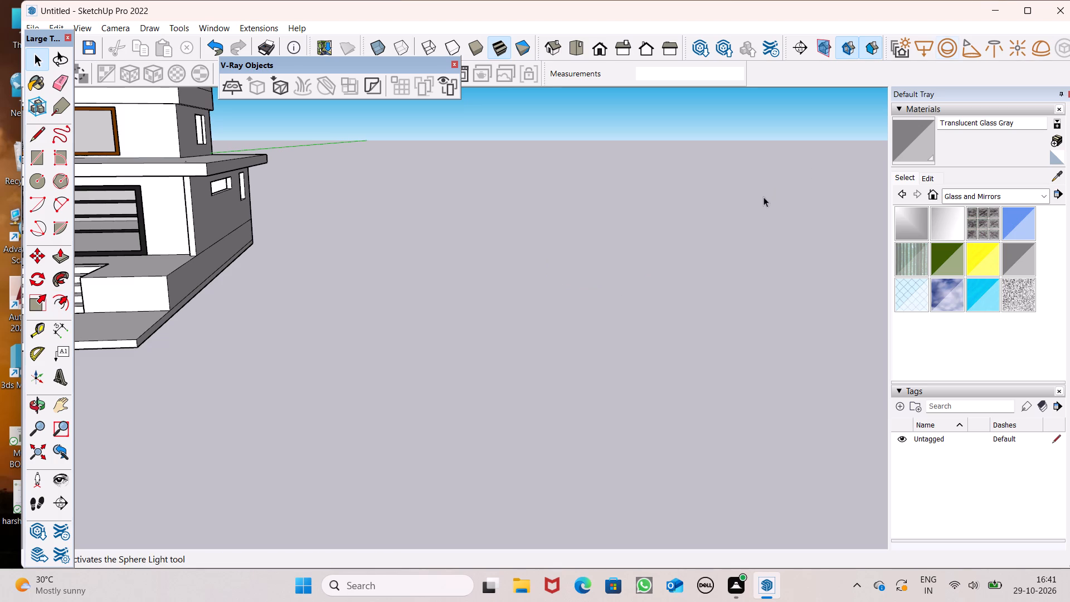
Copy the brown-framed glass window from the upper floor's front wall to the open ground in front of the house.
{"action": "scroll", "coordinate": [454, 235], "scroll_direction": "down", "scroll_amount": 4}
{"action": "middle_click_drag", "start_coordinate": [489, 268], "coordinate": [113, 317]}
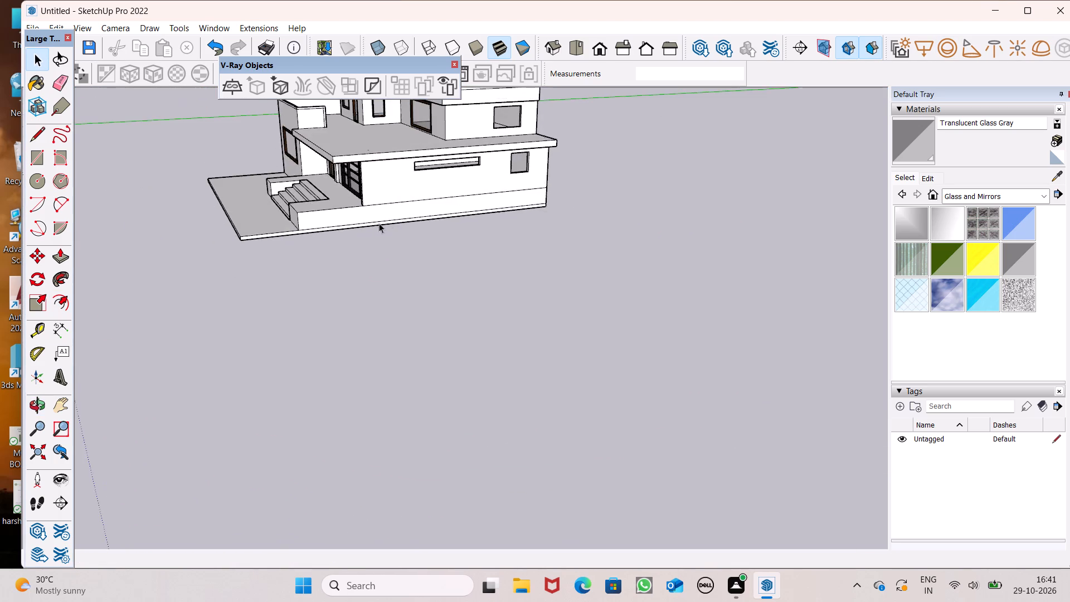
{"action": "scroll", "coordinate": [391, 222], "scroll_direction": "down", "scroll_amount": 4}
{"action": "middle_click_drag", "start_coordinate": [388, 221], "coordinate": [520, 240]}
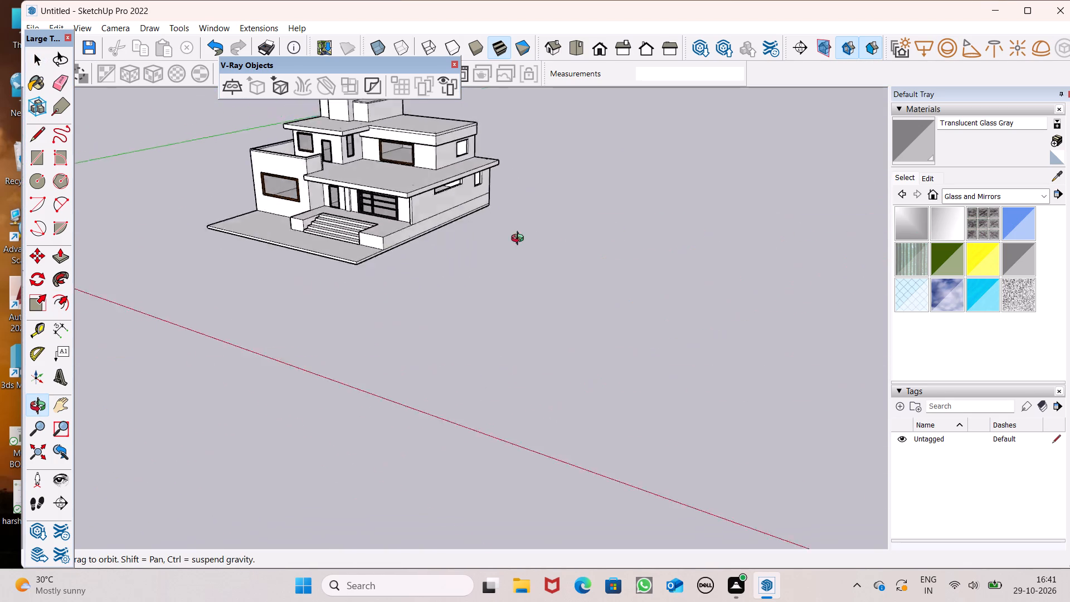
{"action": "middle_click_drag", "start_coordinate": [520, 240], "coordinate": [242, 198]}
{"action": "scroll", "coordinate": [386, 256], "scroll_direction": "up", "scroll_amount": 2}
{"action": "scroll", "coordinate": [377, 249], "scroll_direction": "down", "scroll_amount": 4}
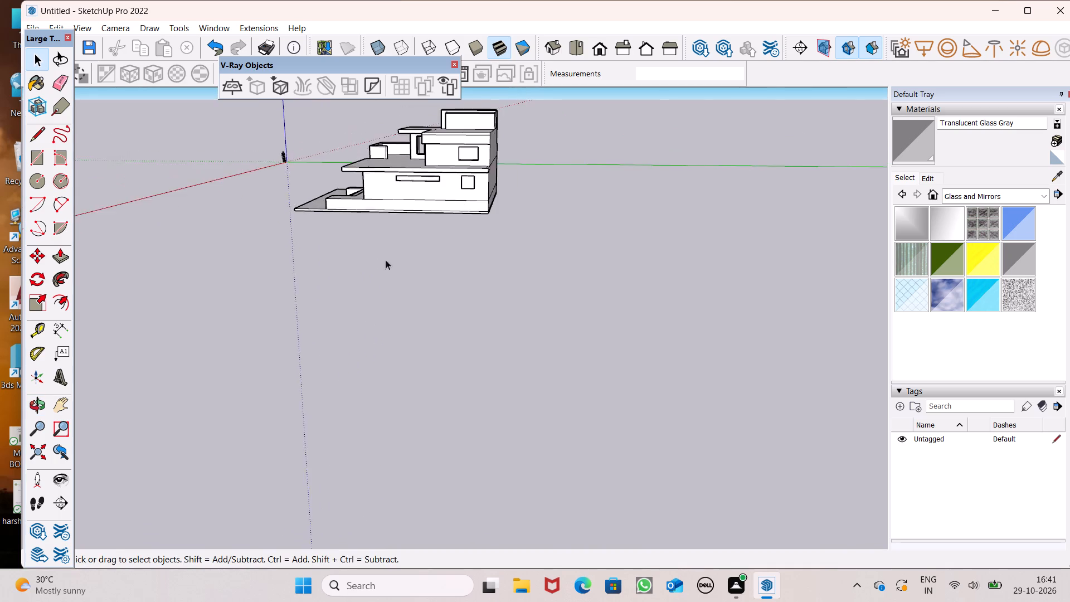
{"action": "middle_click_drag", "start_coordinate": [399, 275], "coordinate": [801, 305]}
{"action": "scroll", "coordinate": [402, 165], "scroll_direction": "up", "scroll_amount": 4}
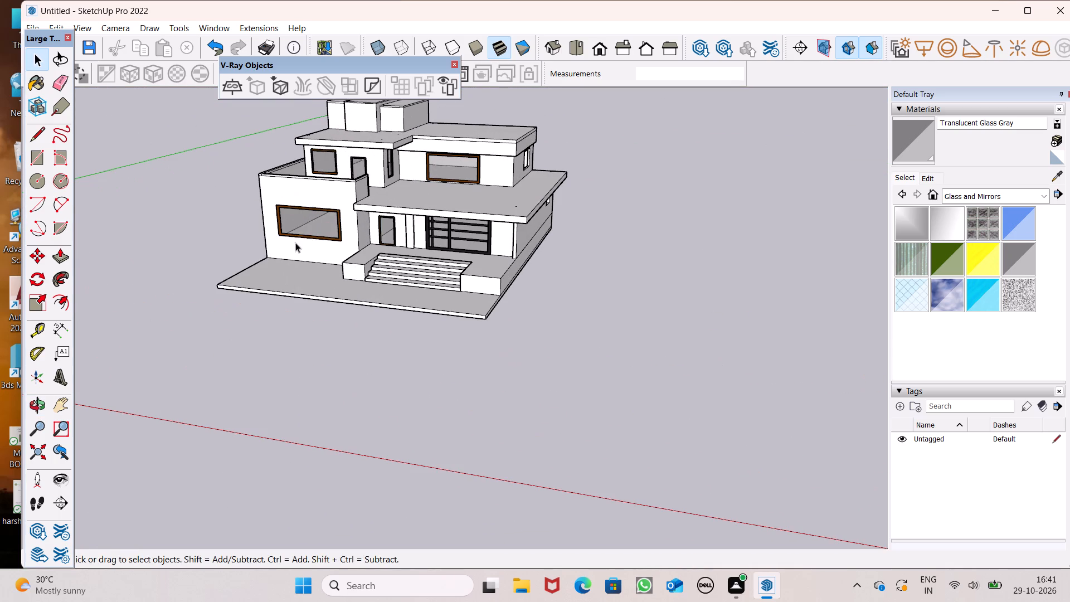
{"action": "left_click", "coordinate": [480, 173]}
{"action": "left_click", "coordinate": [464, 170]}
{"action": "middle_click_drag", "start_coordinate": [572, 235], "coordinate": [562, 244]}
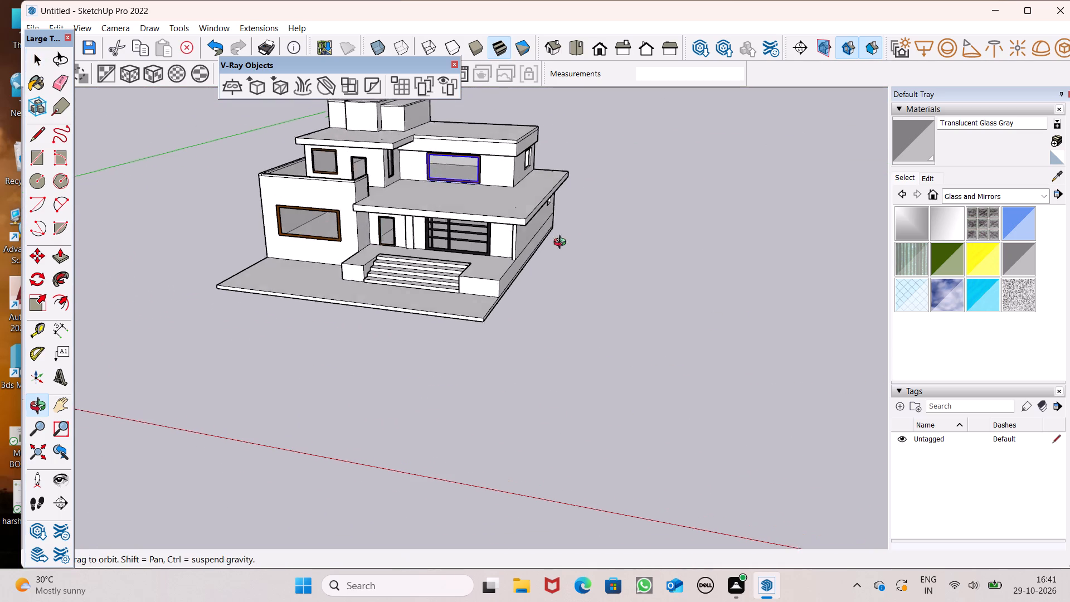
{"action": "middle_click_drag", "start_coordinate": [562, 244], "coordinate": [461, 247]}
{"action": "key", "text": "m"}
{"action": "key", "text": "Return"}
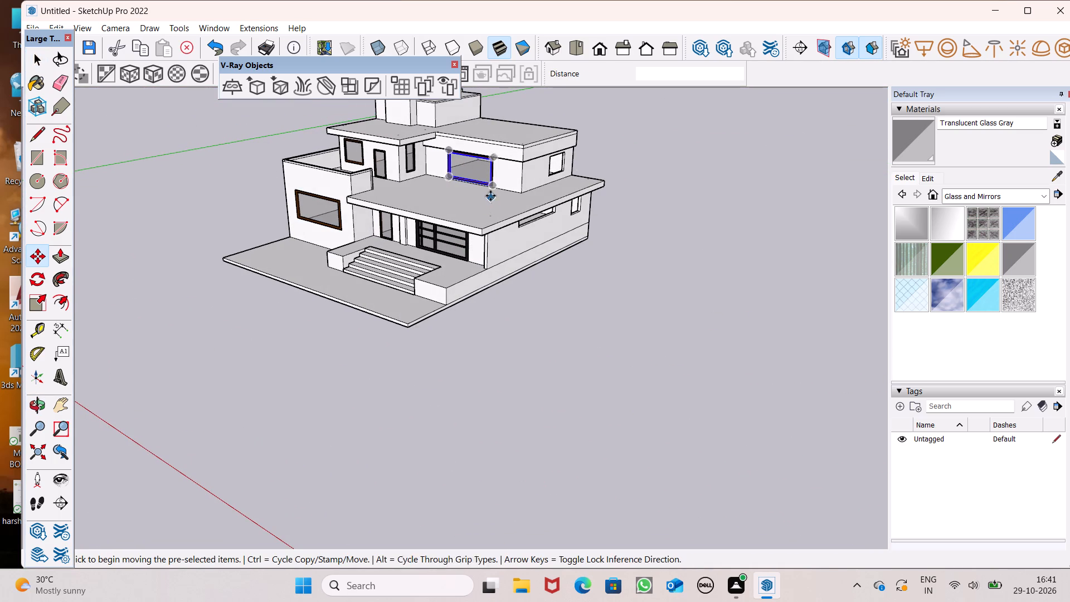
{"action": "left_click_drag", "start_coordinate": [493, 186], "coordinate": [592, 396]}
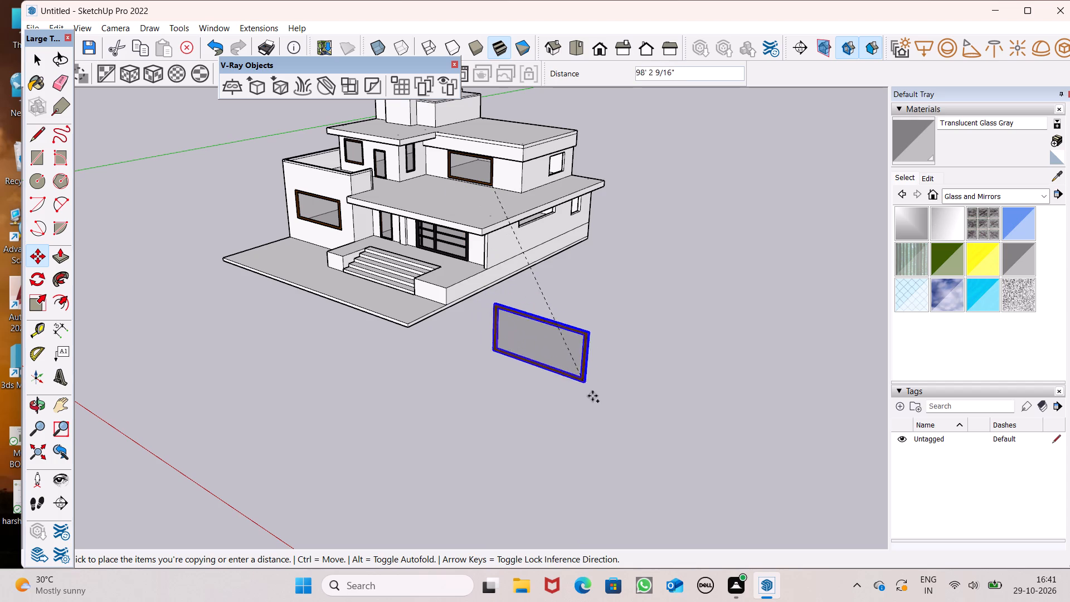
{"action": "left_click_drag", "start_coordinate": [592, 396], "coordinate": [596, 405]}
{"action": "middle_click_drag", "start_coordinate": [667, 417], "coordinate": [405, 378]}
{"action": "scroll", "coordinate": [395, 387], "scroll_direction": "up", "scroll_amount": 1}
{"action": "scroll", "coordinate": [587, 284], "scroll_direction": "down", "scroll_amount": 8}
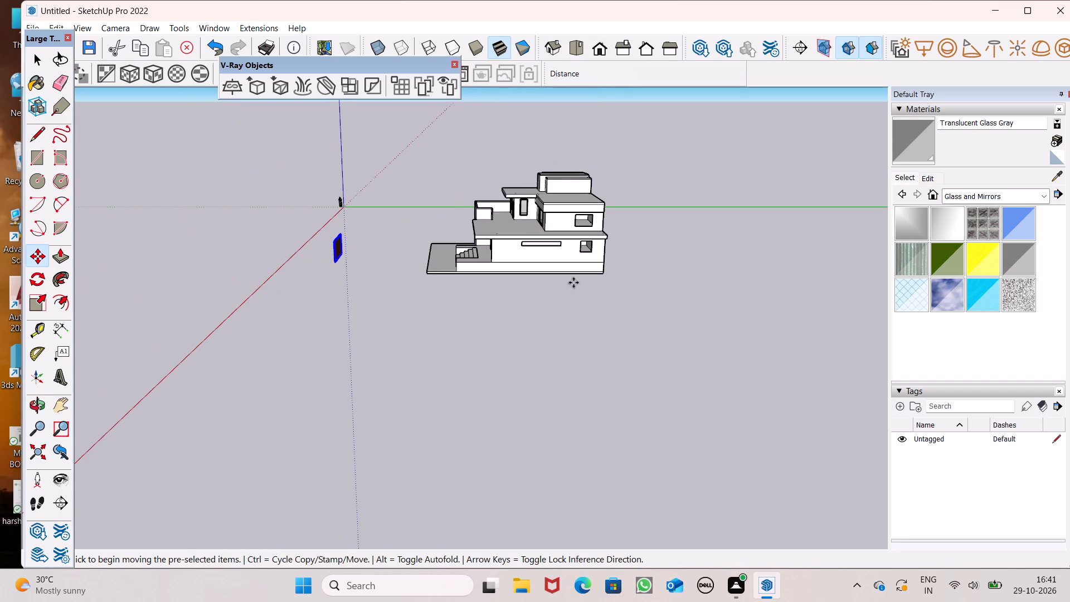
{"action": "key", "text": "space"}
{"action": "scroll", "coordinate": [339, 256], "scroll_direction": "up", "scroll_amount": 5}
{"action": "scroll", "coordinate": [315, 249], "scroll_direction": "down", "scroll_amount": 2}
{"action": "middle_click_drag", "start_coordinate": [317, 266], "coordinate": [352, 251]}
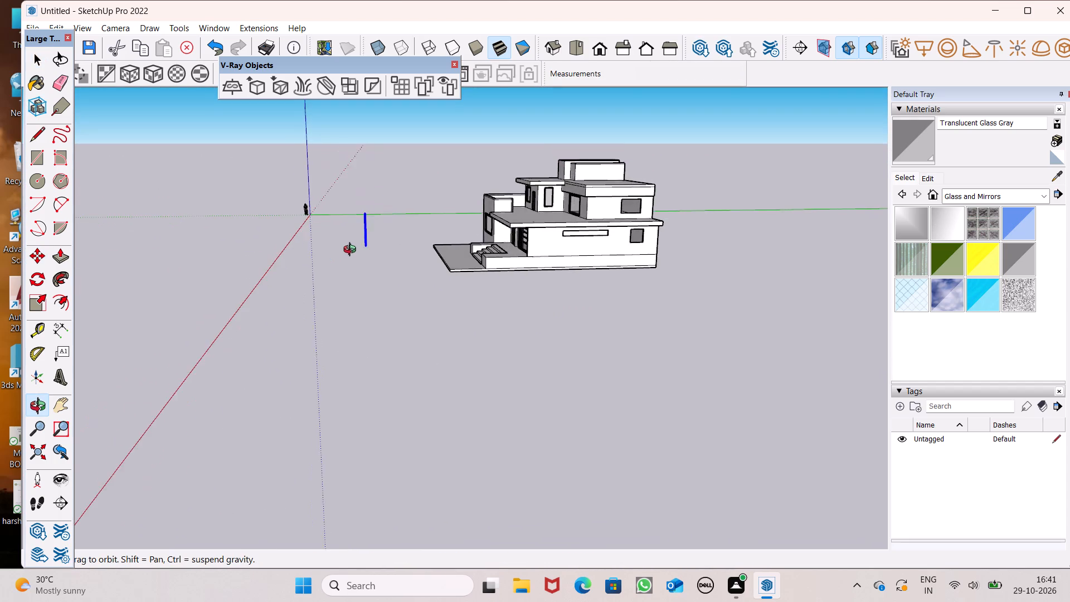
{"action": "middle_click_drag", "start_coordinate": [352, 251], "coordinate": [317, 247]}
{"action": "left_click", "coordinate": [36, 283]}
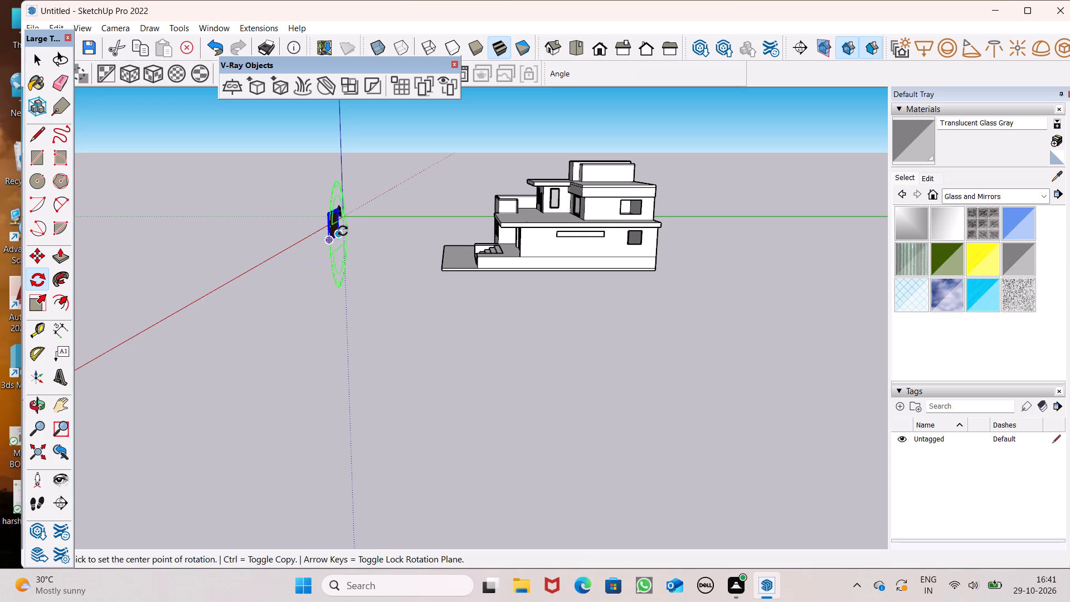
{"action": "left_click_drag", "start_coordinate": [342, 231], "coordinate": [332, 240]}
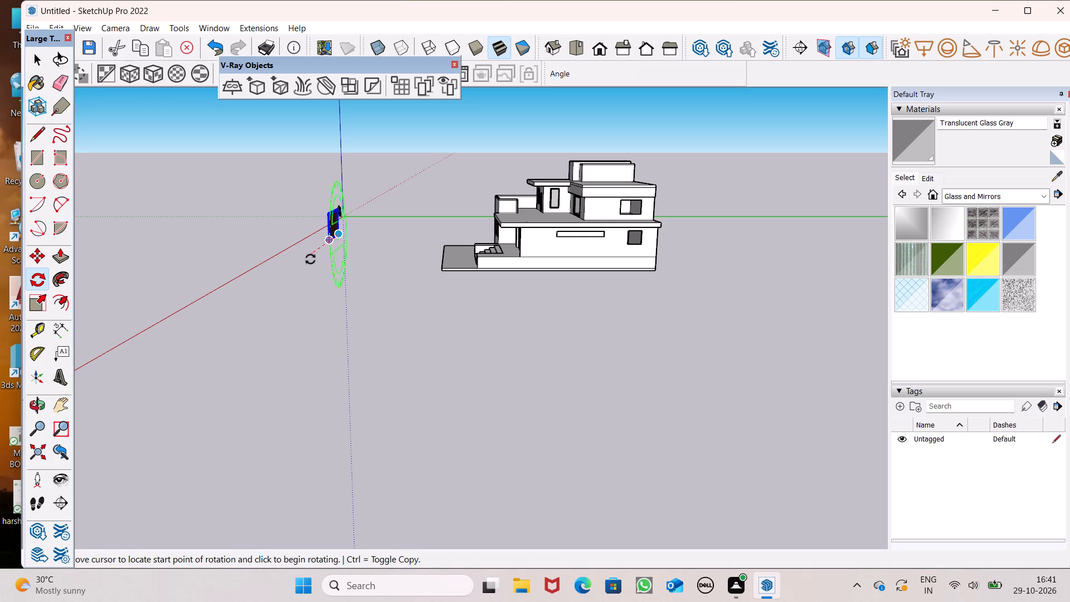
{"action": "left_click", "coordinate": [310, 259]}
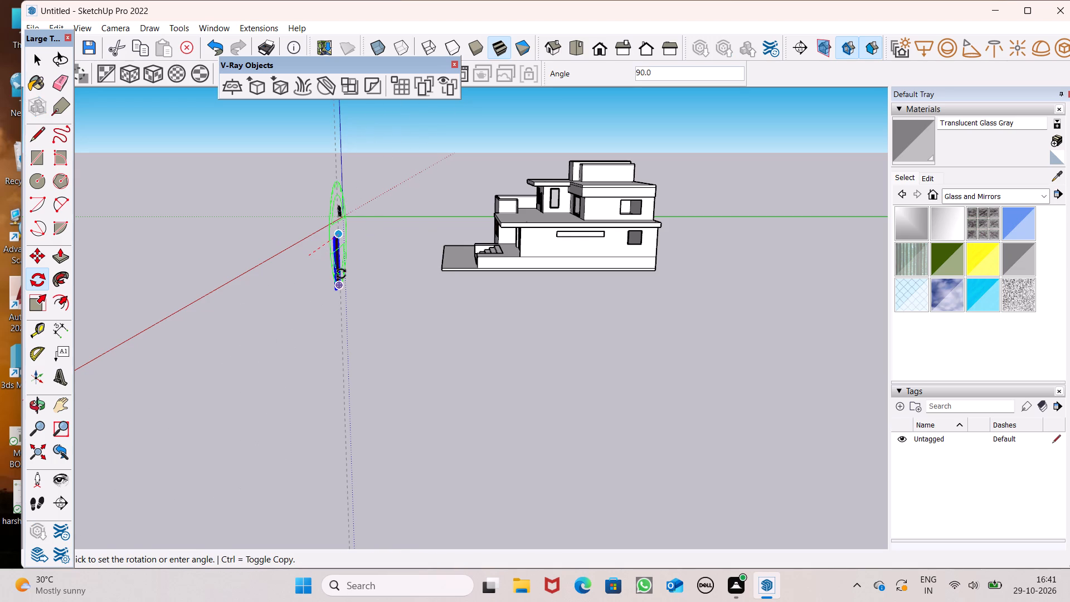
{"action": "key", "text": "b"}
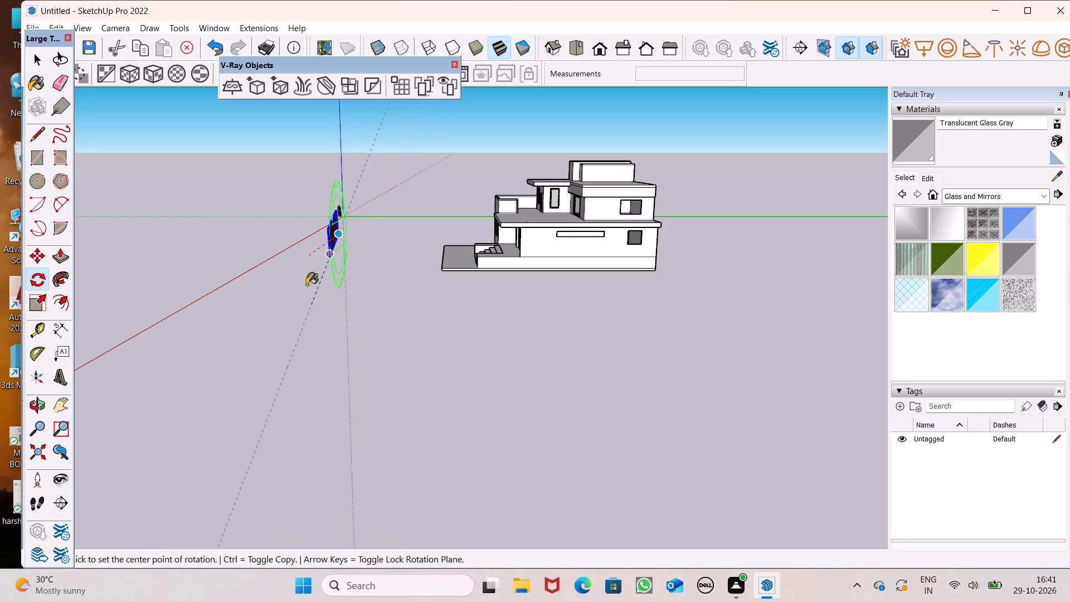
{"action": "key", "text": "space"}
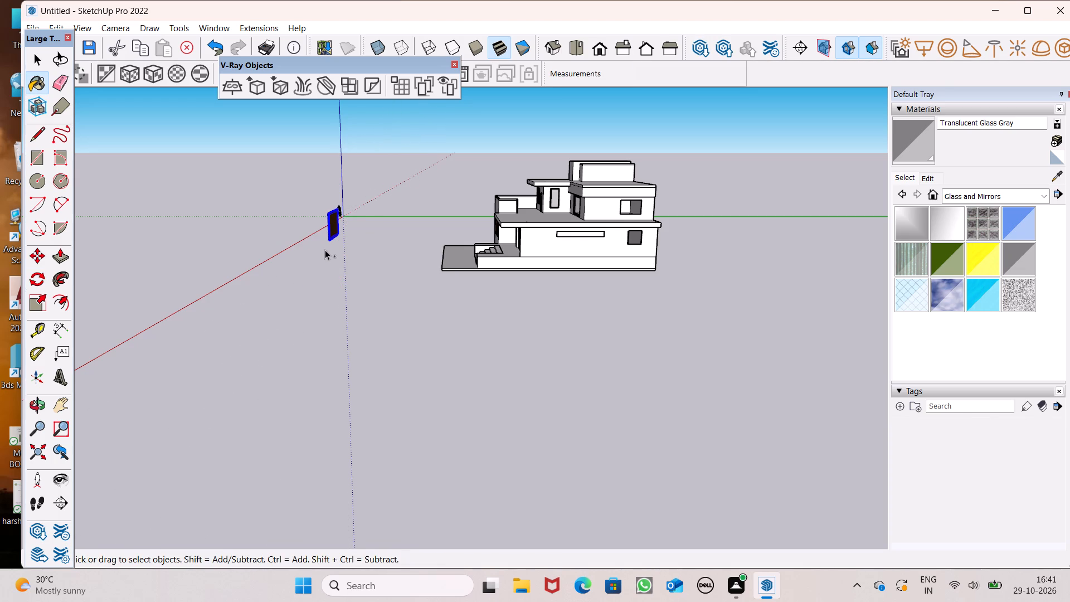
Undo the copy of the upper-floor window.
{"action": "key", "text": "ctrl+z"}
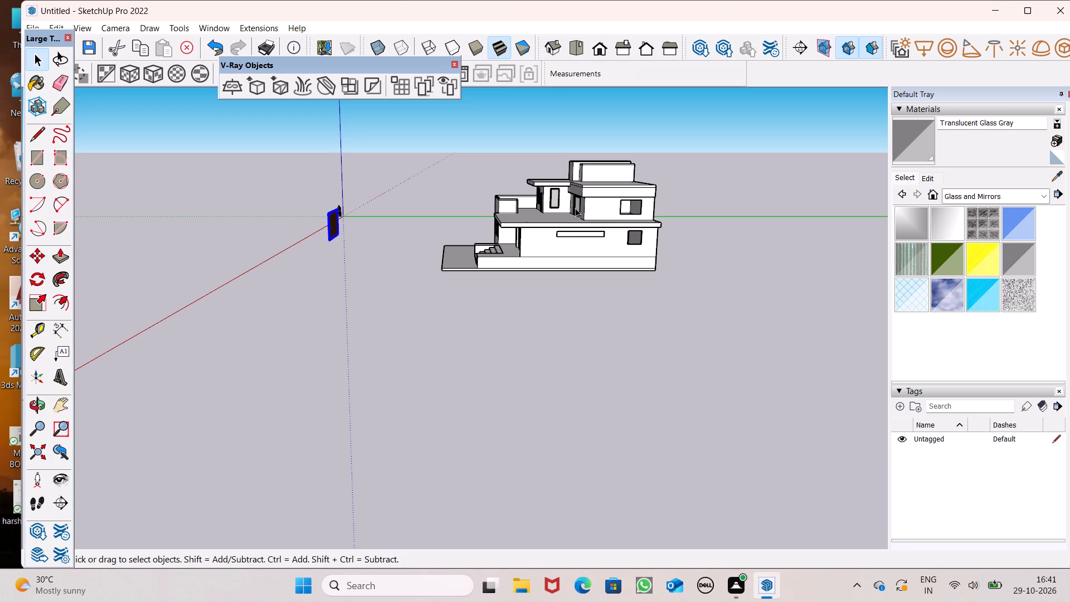
Copy the upper-floor front window again, placing the copy on the open ground well away from the house.
{"action": "left_click", "coordinate": [575, 208]}
{"action": "key", "text": "m"}
{"action": "key", "text": "Return"}
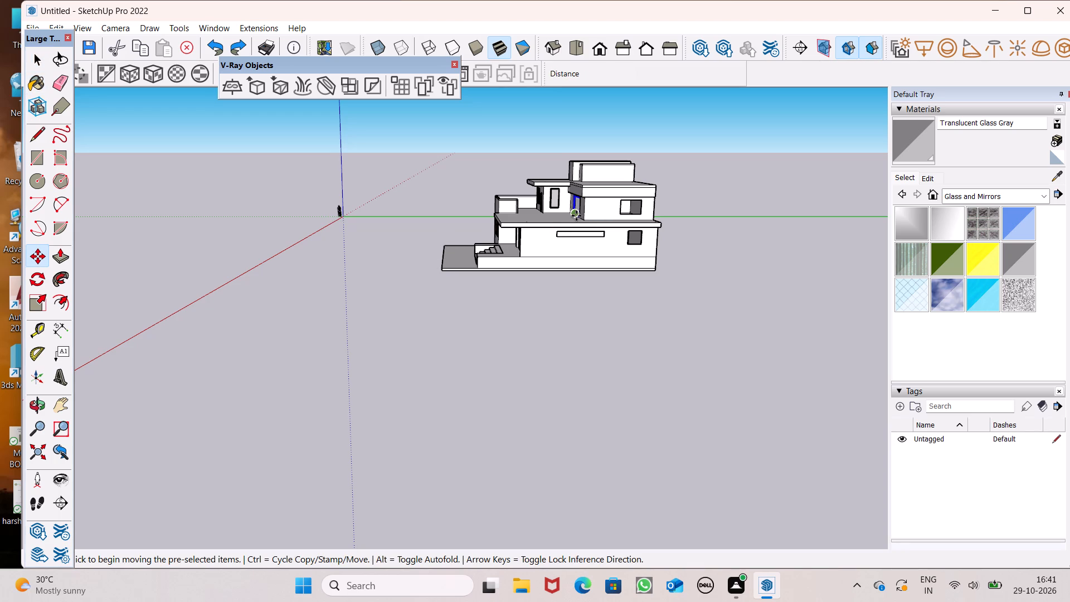
{"action": "left_click_drag", "start_coordinate": [576, 215], "coordinate": [319, 296]}
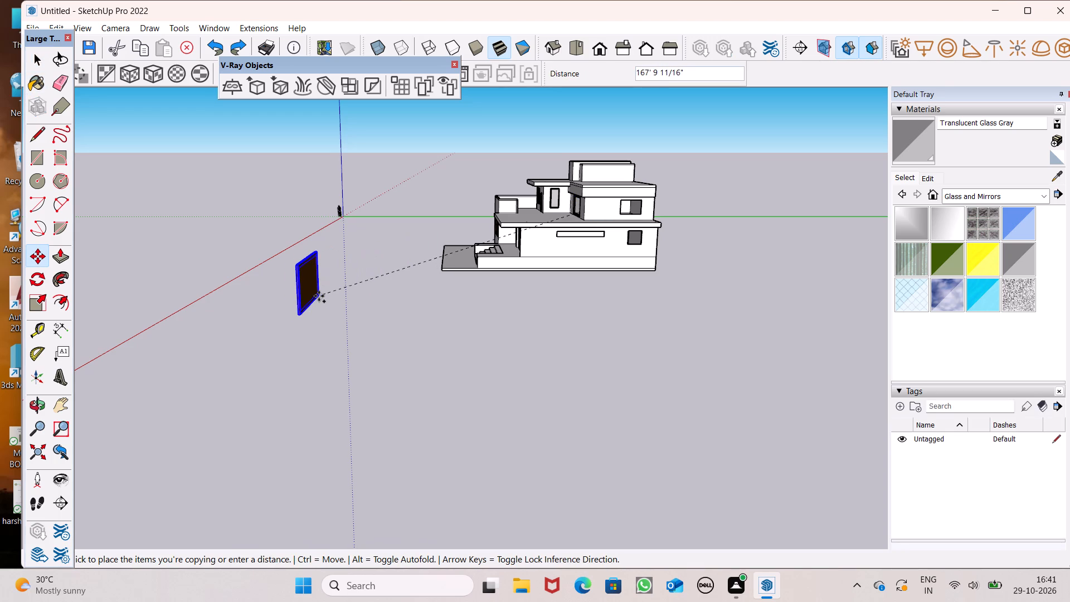
{"action": "left_click_drag", "start_coordinate": [319, 296], "coordinate": [309, 296]}
{"action": "key", "text": "space"}
{"action": "left_click", "coordinate": [341, 311]}
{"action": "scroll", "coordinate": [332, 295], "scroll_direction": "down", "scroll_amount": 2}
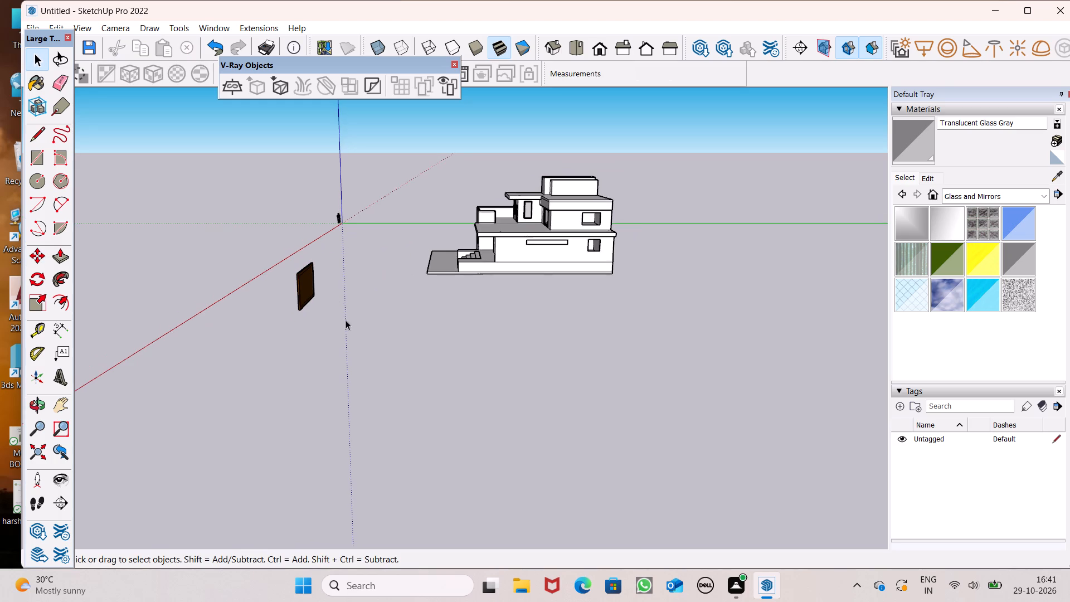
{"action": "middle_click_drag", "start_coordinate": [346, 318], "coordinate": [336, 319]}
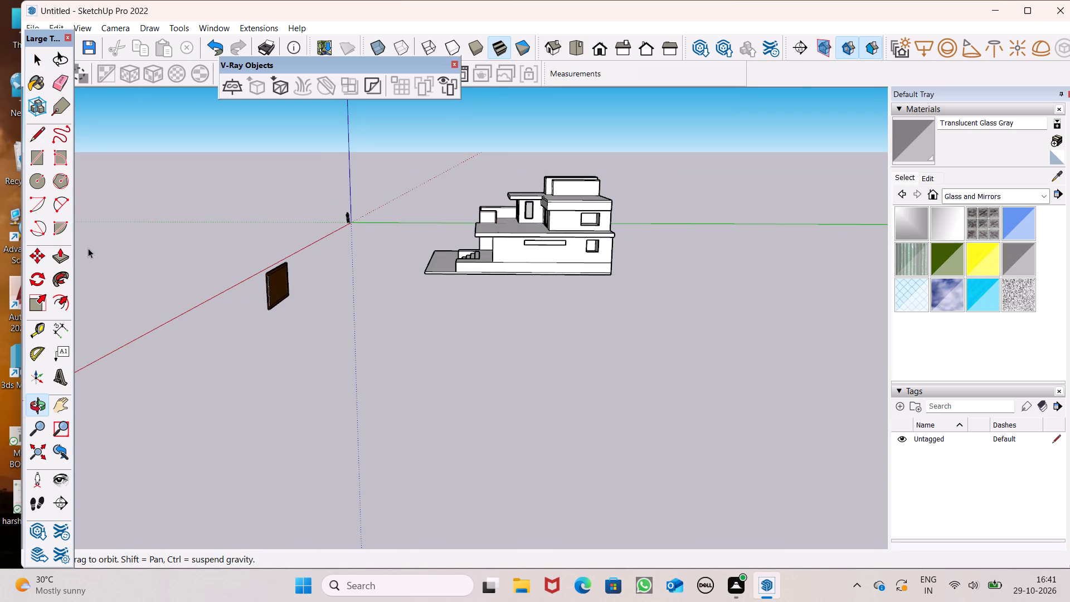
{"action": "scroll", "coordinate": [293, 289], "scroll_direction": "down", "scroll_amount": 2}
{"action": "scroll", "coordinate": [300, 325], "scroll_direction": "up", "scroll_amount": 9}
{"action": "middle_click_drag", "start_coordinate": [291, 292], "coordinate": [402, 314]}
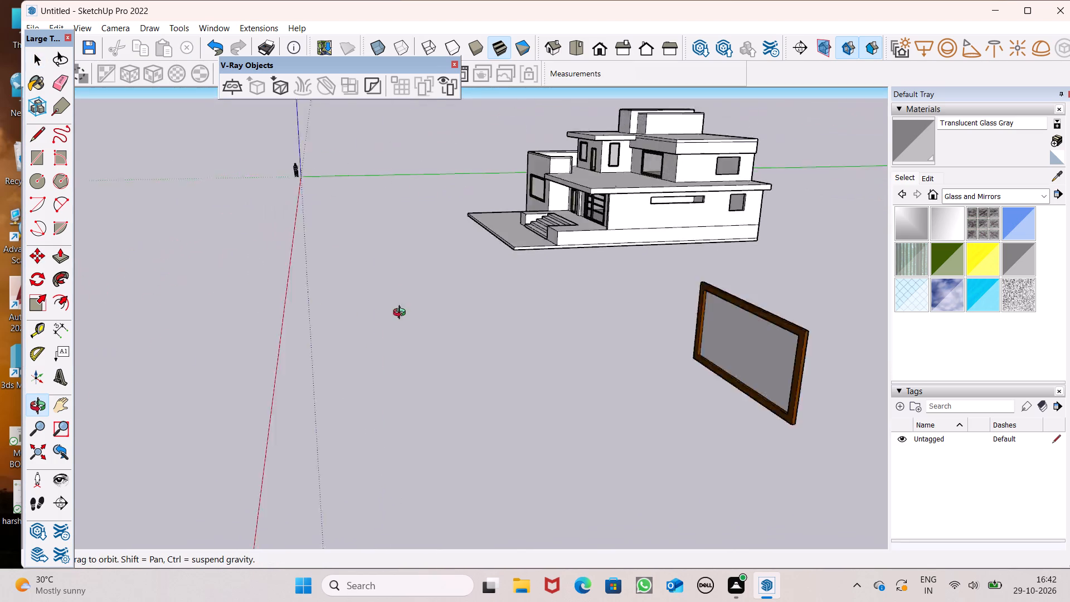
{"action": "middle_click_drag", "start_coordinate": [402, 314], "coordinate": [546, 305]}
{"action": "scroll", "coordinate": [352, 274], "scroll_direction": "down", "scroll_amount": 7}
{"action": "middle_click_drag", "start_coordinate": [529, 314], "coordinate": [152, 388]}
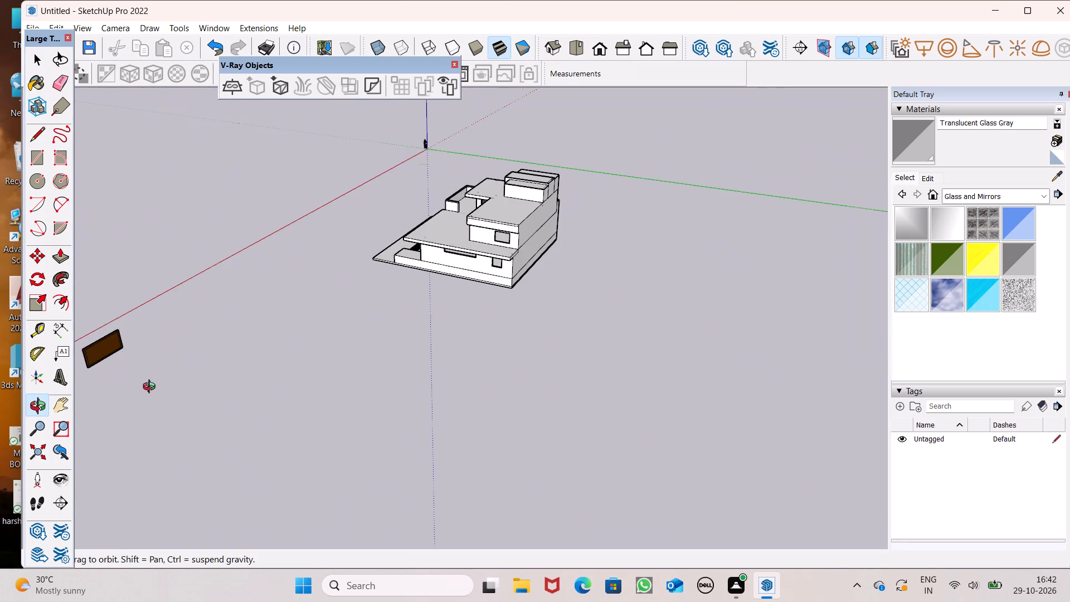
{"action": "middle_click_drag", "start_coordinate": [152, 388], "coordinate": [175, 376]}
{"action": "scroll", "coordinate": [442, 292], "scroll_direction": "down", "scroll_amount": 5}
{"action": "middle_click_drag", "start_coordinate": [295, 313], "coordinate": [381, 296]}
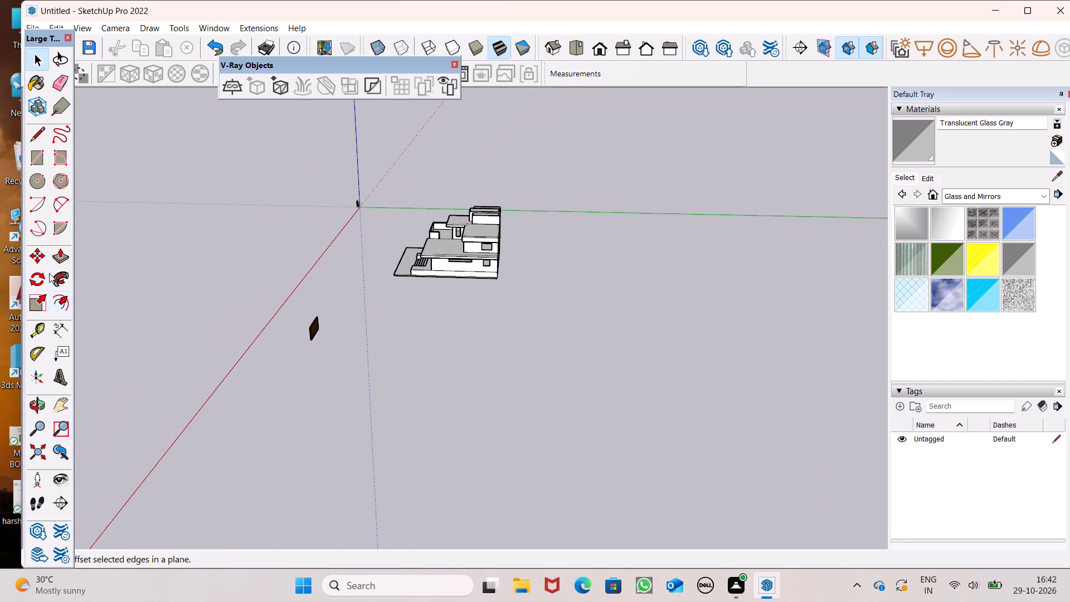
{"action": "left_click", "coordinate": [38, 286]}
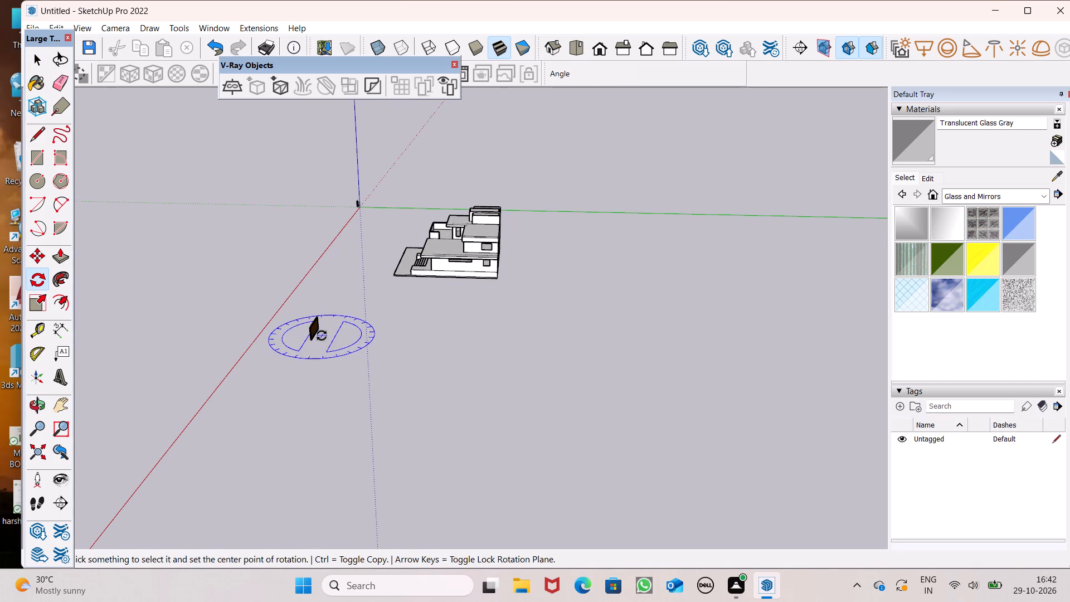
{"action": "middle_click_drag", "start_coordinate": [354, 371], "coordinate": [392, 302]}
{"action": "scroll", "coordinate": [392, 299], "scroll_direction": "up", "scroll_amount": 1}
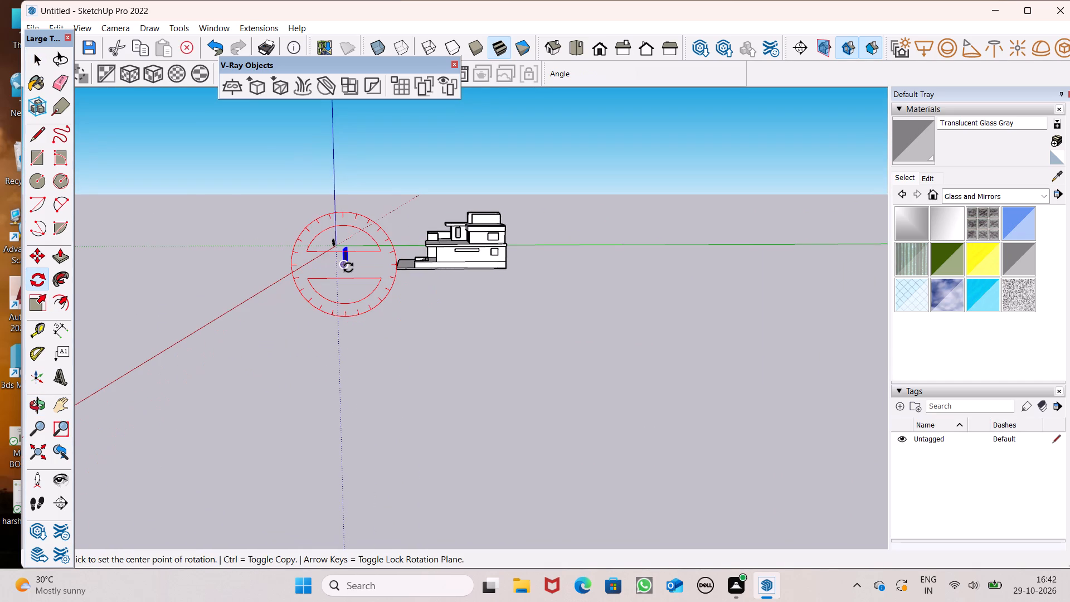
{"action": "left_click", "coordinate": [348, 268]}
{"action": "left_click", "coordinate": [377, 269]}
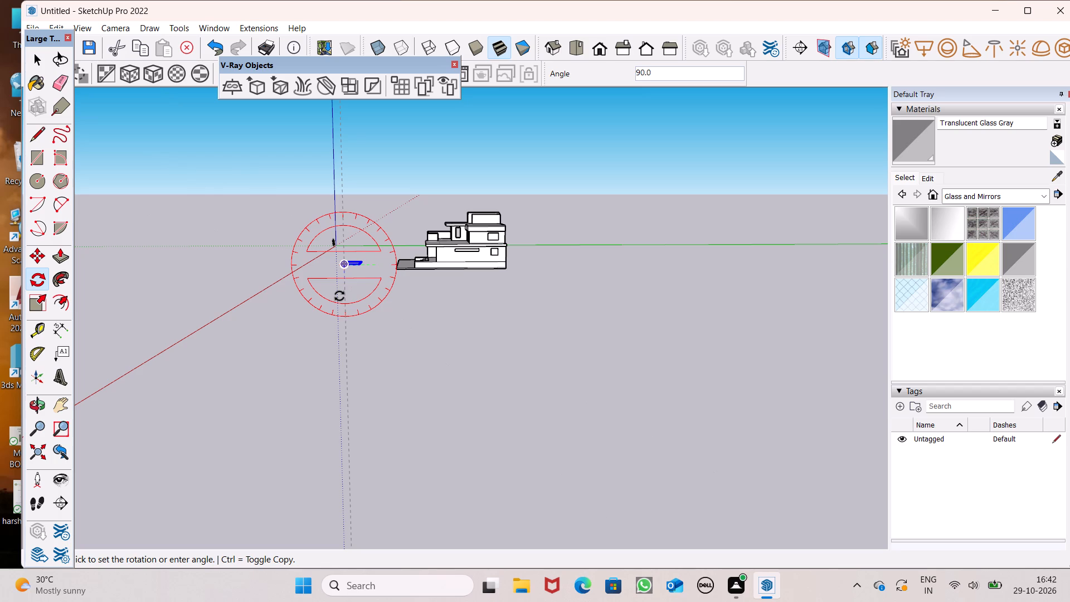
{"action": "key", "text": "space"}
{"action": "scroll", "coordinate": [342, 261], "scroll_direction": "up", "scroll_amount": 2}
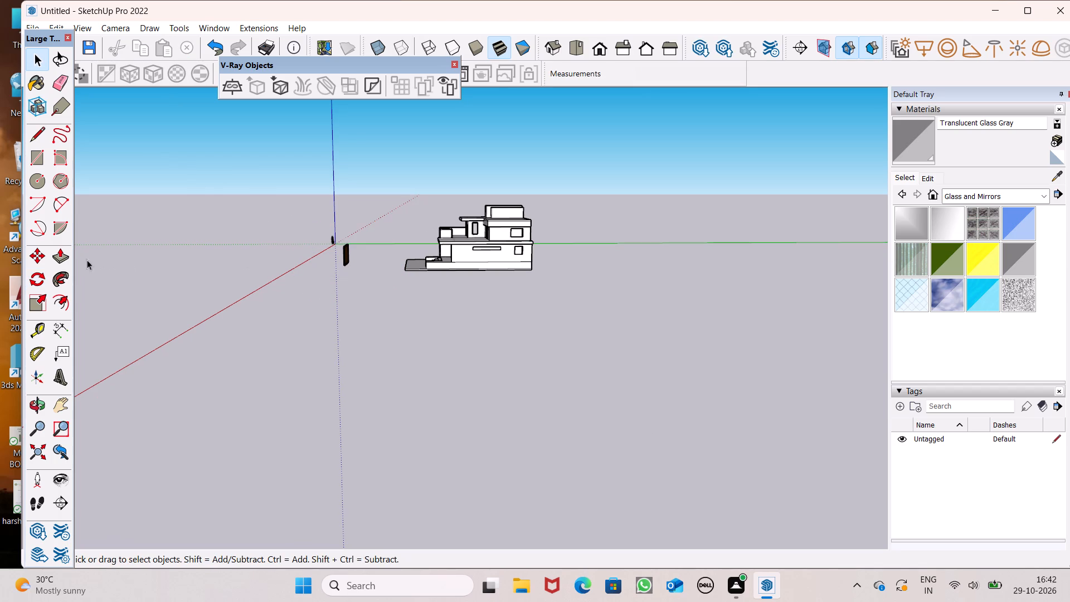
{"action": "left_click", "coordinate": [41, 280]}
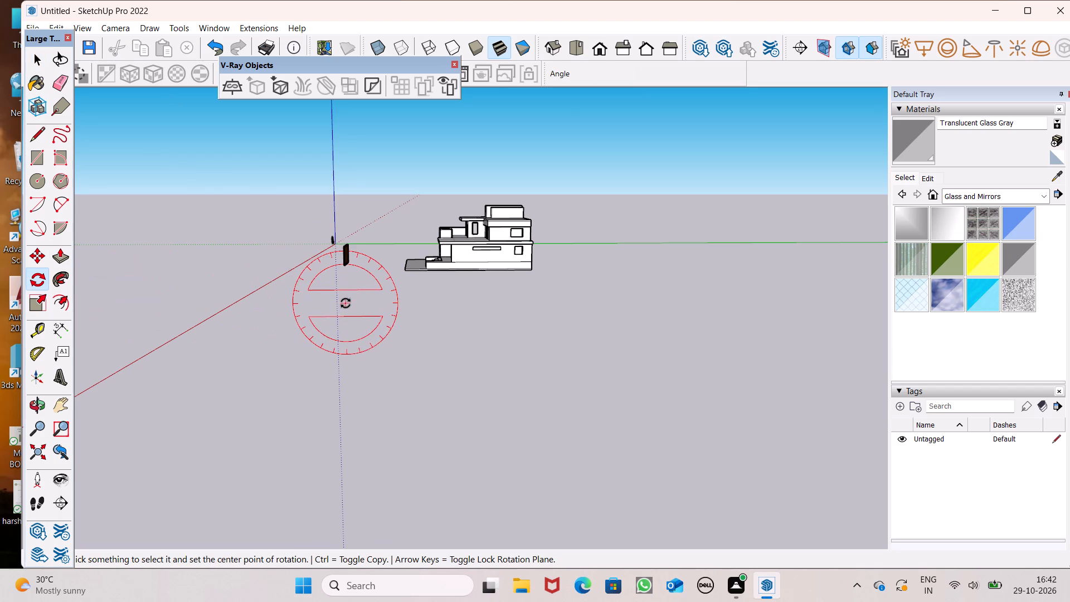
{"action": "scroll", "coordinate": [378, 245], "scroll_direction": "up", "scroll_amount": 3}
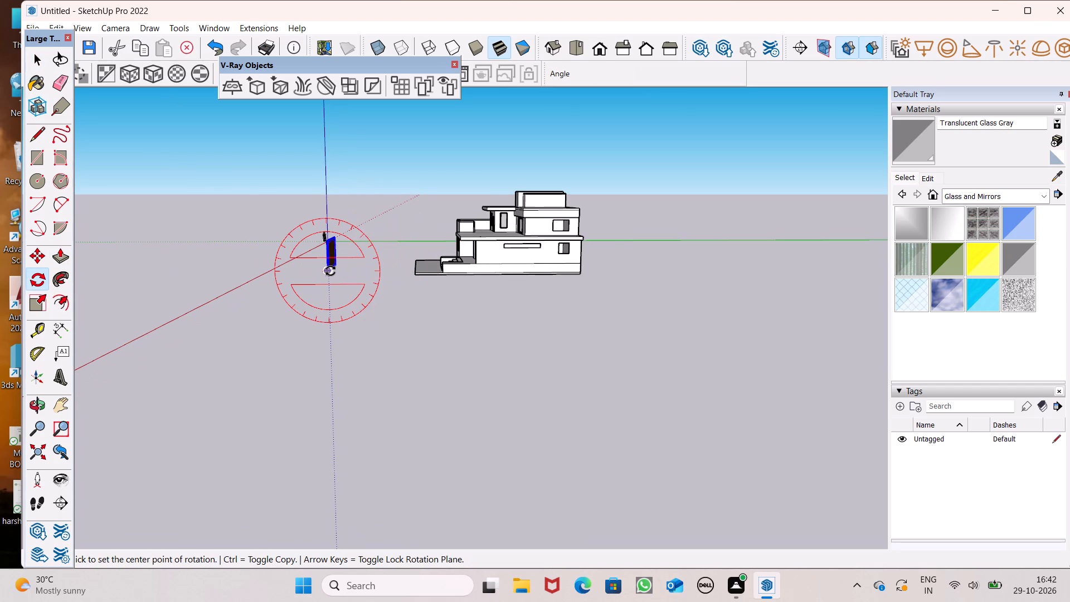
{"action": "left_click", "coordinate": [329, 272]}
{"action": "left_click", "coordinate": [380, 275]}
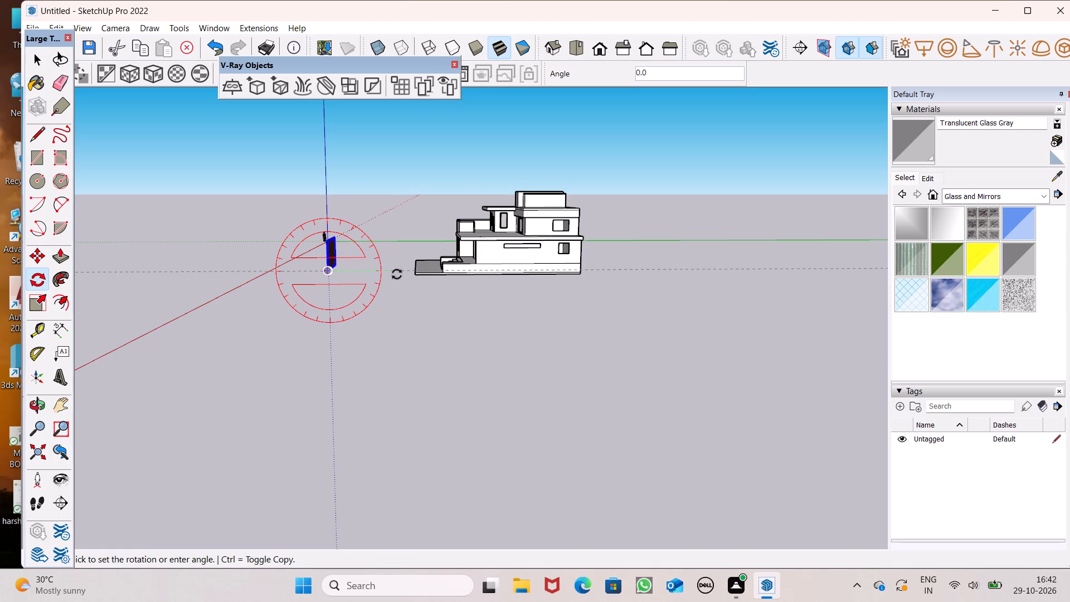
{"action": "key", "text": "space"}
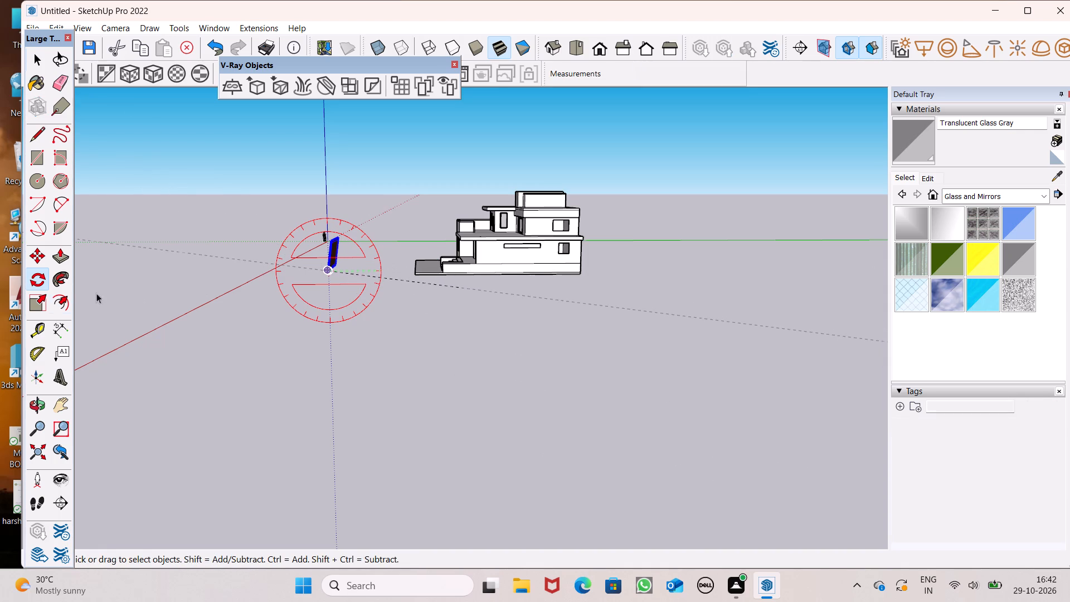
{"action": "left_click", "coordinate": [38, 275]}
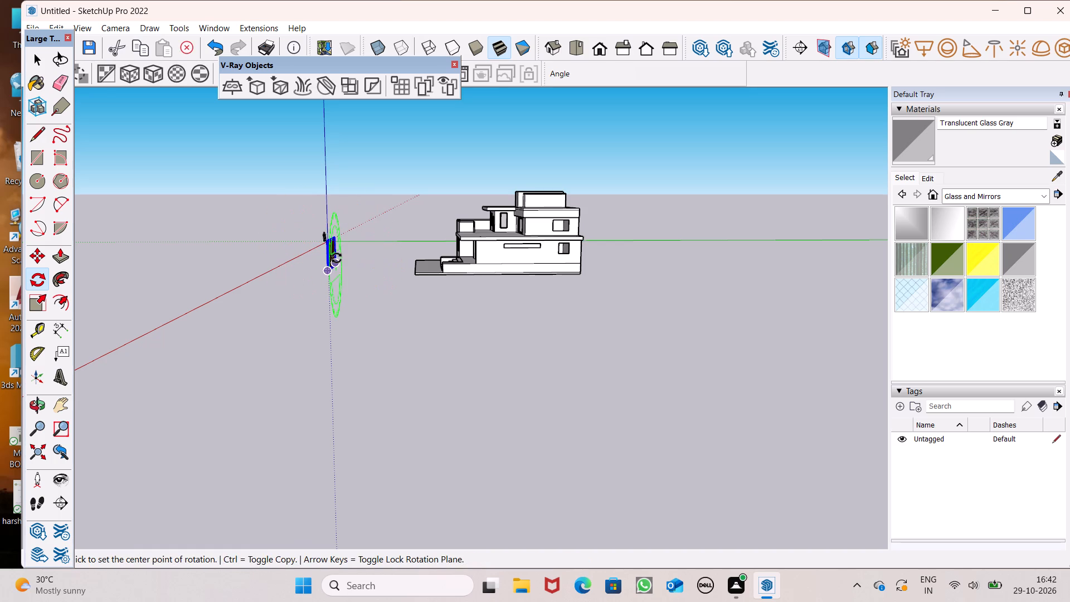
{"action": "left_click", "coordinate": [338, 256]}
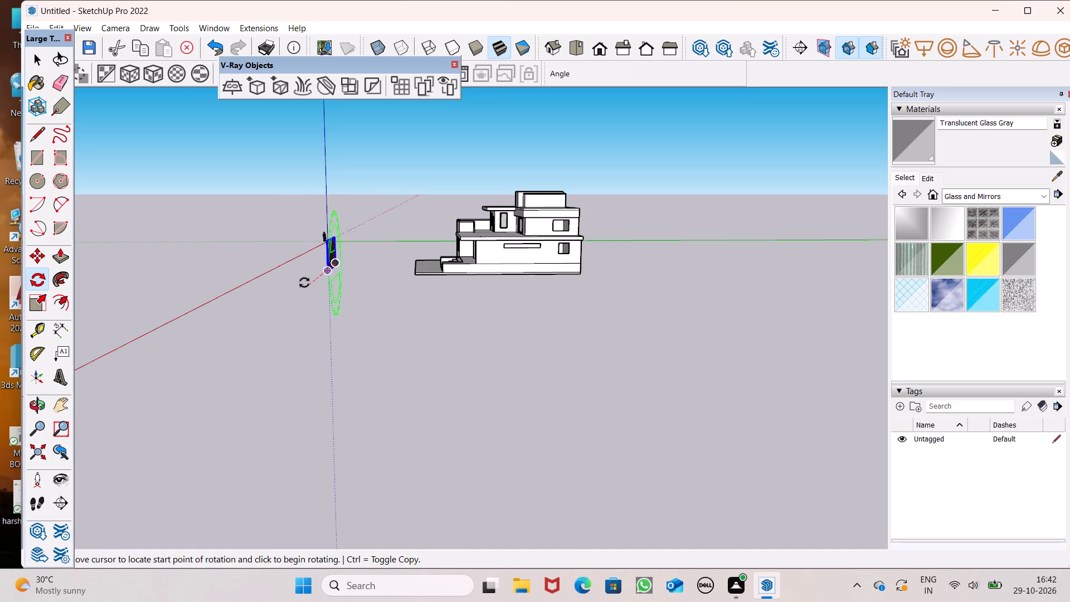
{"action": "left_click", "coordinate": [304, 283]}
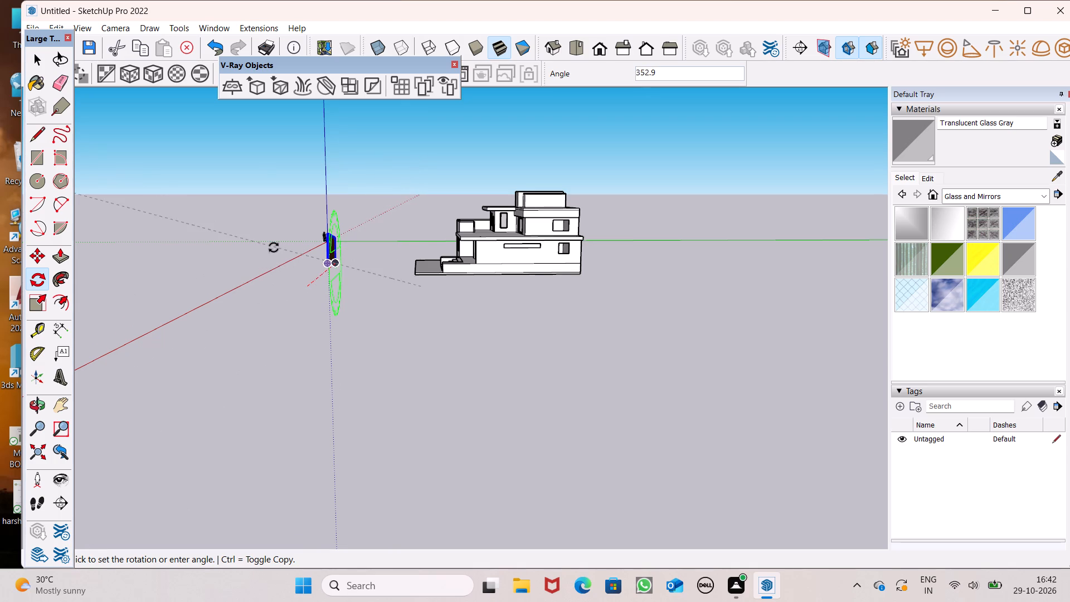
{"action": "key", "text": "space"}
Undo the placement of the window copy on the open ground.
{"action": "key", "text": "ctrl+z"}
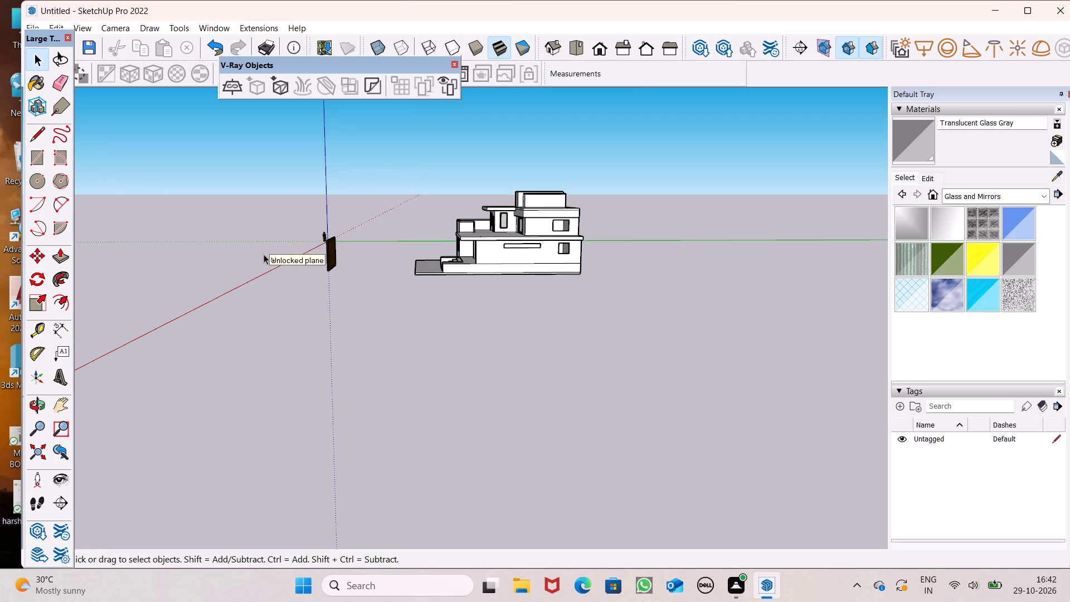
Copy the brown-framed upper-floor front window again, placing the copy on the open ground in front of the house.
{"action": "scroll", "coordinate": [376, 243], "scroll_direction": "down", "scroll_amount": 6}
{"action": "middle_click_drag", "start_coordinate": [440, 285], "coordinate": [497, 291]}
{"action": "scroll", "coordinate": [473, 234], "scroll_direction": "up", "scroll_amount": 3}
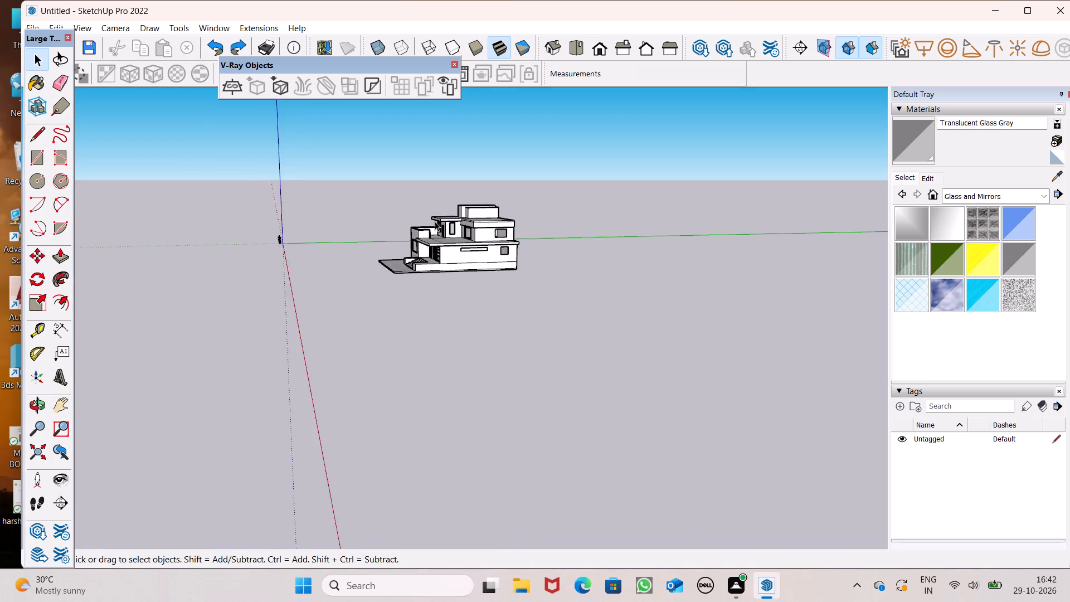
{"action": "scroll", "coordinate": [435, 221], "scroll_direction": "up", "scroll_amount": 10}
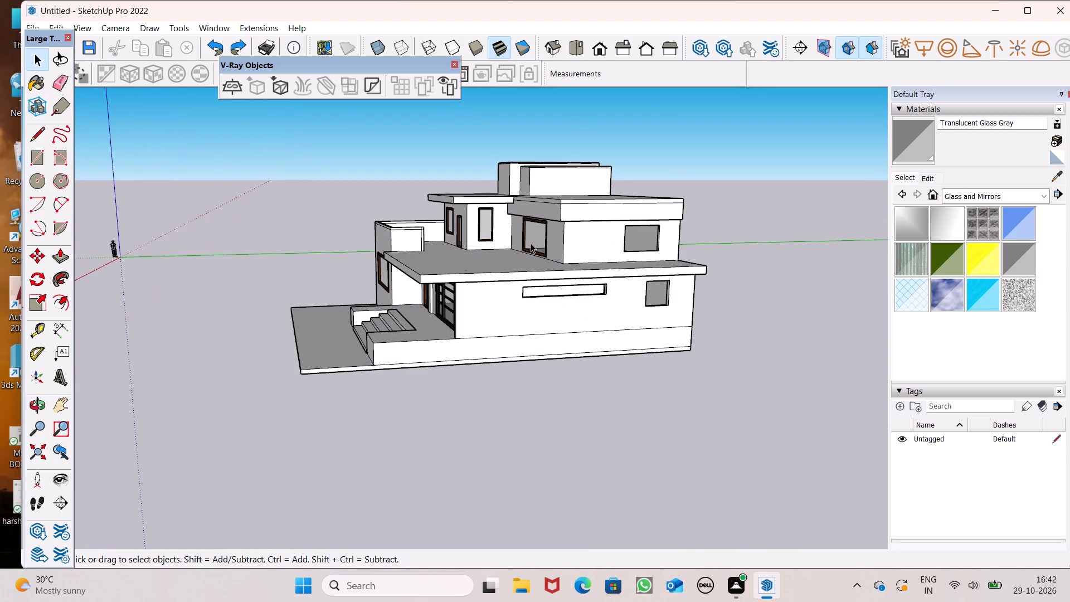
{"action": "left_click", "coordinate": [532, 242]}
{"action": "scroll", "coordinate": [513, 164], "scroll_direction": "down", "scroll_amount": 7}
{"action": "middle_click_drag", "start_coordinate": [514, 269], "coordinate": [475, 294]}
{"action": "key", "text": "m"}
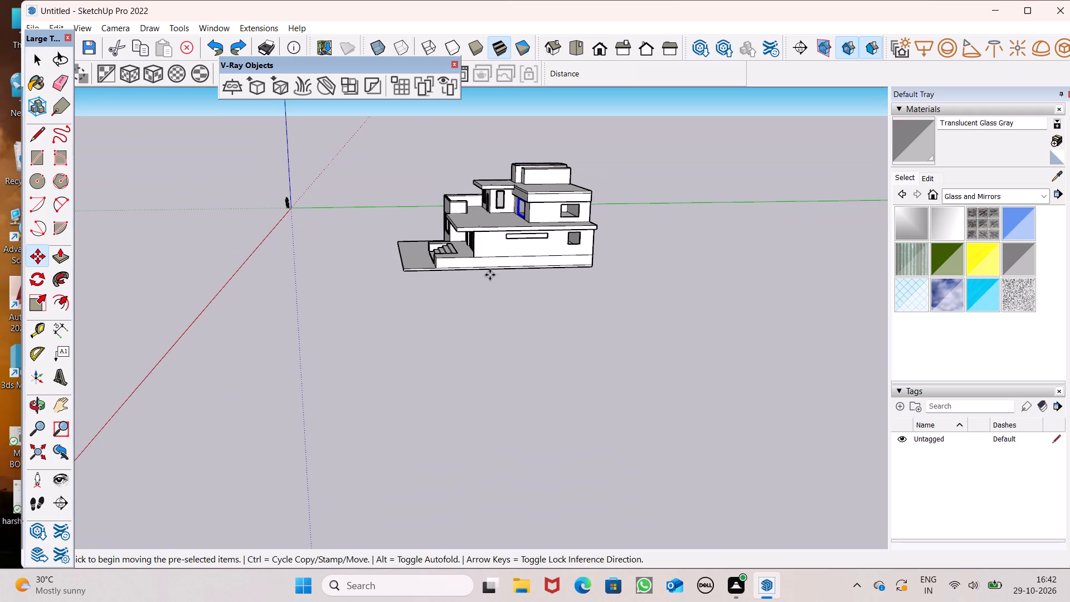
{"action": "key", "text": "Return"}
{"action": "left_click_drag", "start_coordinate": [521, 219], "coordinate": [289, 312]}
{"action": "middle_click_drag", "start_coordinate": [312, 337], "coordinate": [273, 334]}
{"action": "scroll", "coordinate": [275, 339], "scroll_direction": "up", "scroll_amount": 1}
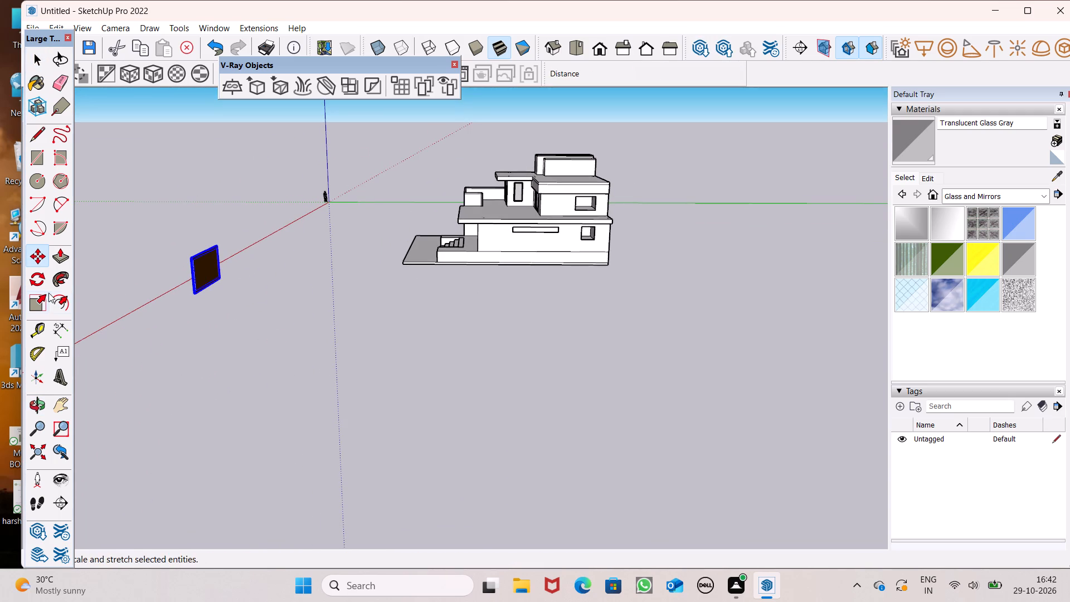
Rotate the window copy 90 degrees about its bottom corner in the horizontal plane, making it parallel to the house's side wall.
{"action": "left_click", "coordinate": [37, 283]}
{"action": "middle_click_drag", "start_coordinate": [183, 307], "coordinate": [242, 278]}
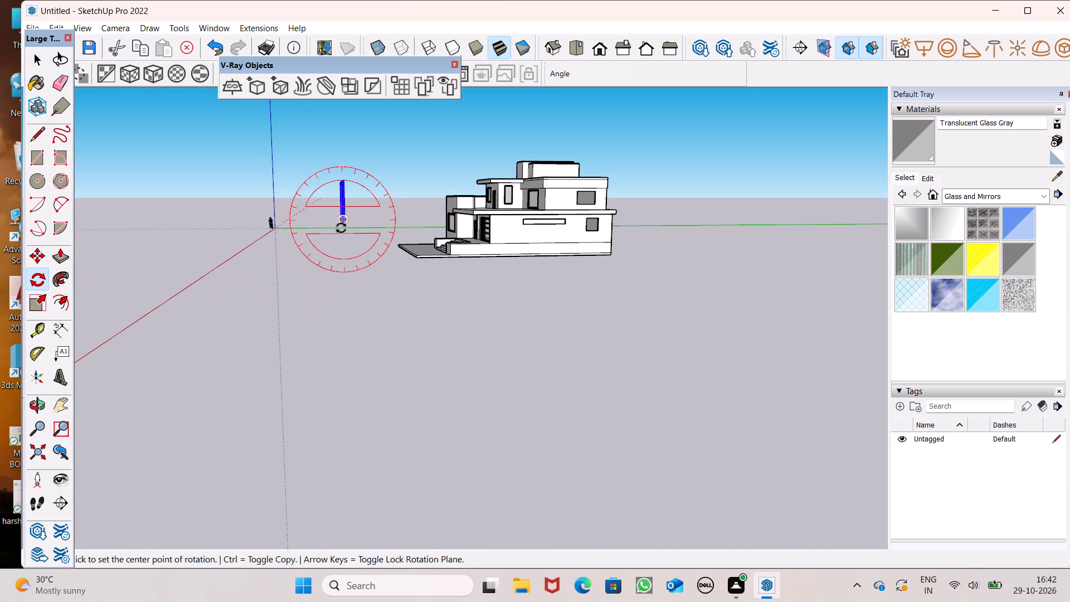
{"action": "middle_click_drag", "start_coordinate": [351, 235], "coordinate": [333, 289]}
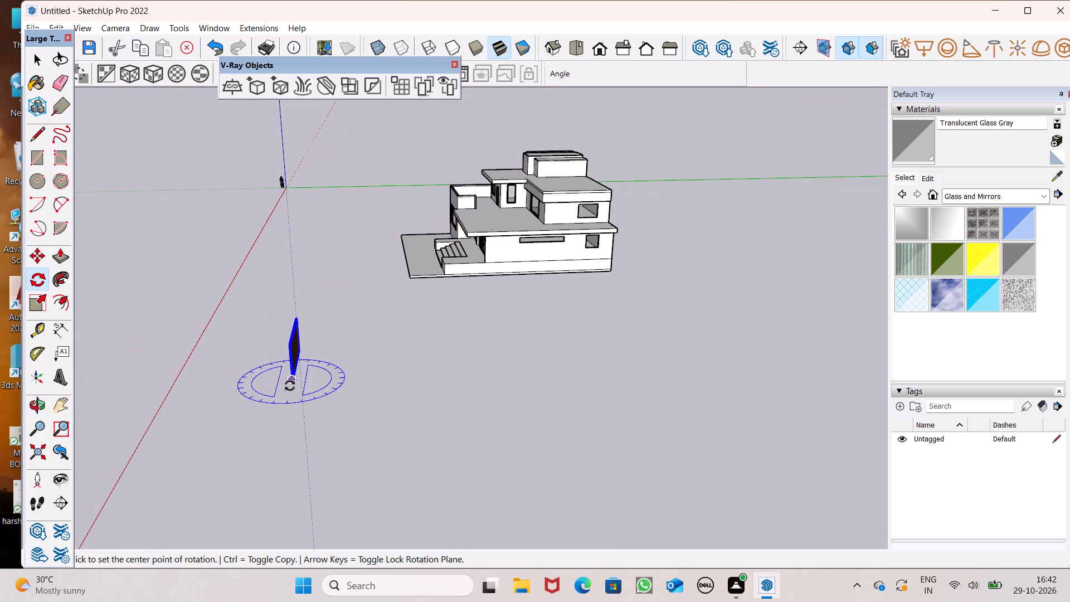
{"action": "left_click", "coordinate": [290, 383]}
{"action": "left_click", "coordinate": [422, 373]}
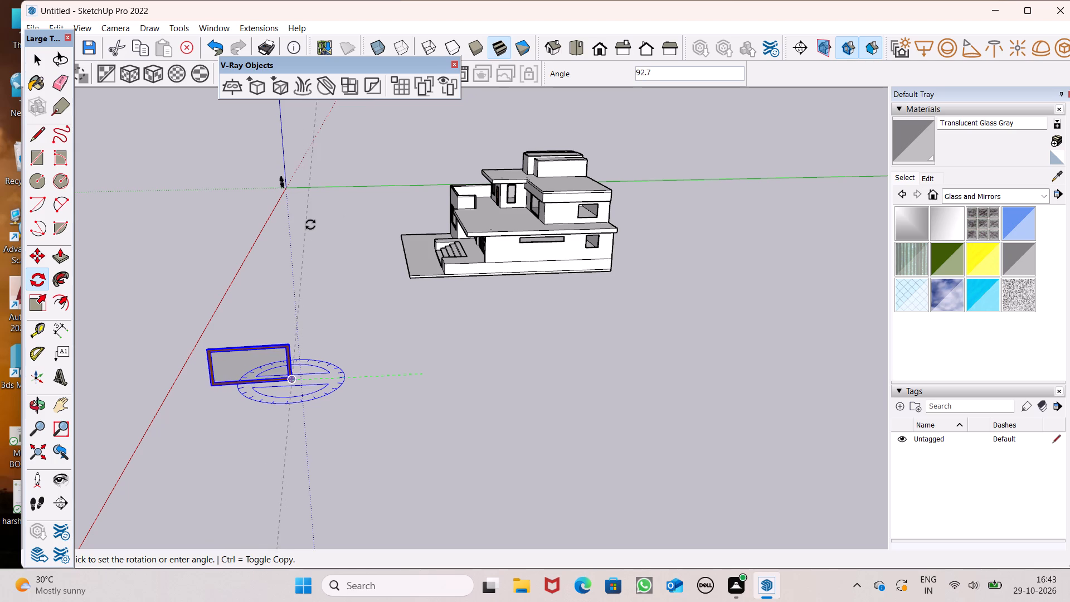
{"action": "scroll", "coordinate": [311, 225], "scroll_direction": "up", "scroll_amount": 3}
{"action": "scroll", "coordinate": [337, 230], "scroll_direction": "down", "scroll_amount": 6}
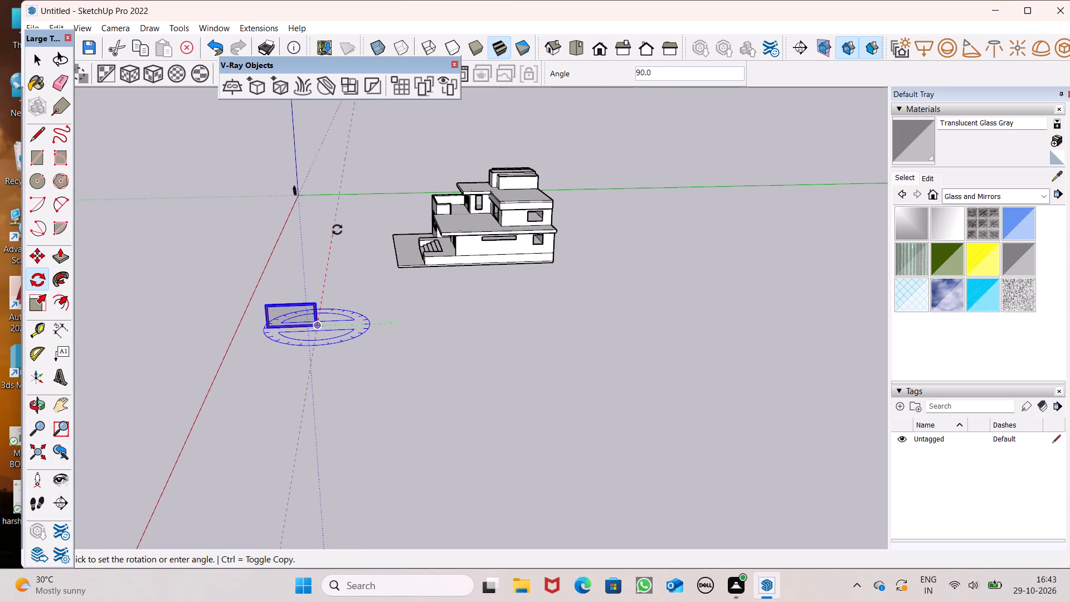
{"action": "left_click", "coordinate": [337, 230]}
{"action": "key", "text": "space"}
Move the rotated window about 61' across the open ground towards the area outside the house's side wall.
{"action": "scroll", "coordinate": [298, 222], "scroll_direction": "down", "scroll_amount": 4}
{"action": "scroll", "coordinate": [429, 336], "scroll_direction": "up", "scroll_amount": 2}
{"action": "scroll", "coordinate": [429, 336], "scroll_direction": "down", "scroll_amount": 1}
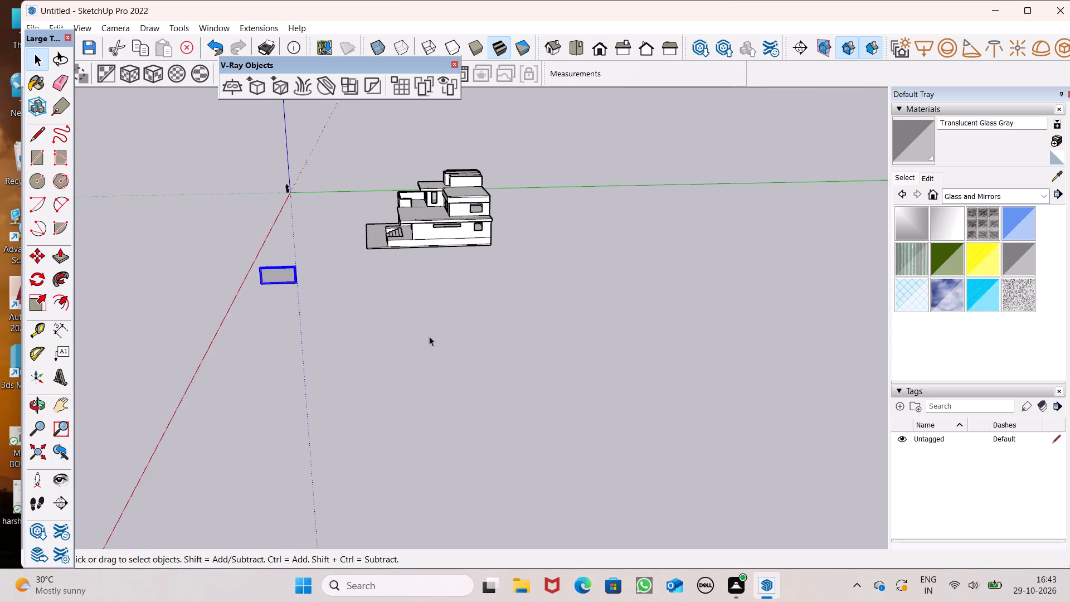
{"action": "scroll", "coordinate": [429, 336], "scroll_direction": "up", "scroll_amount": 3}
{"action": "key", "text": "m"}
{"action": "key", "text": "Return"}
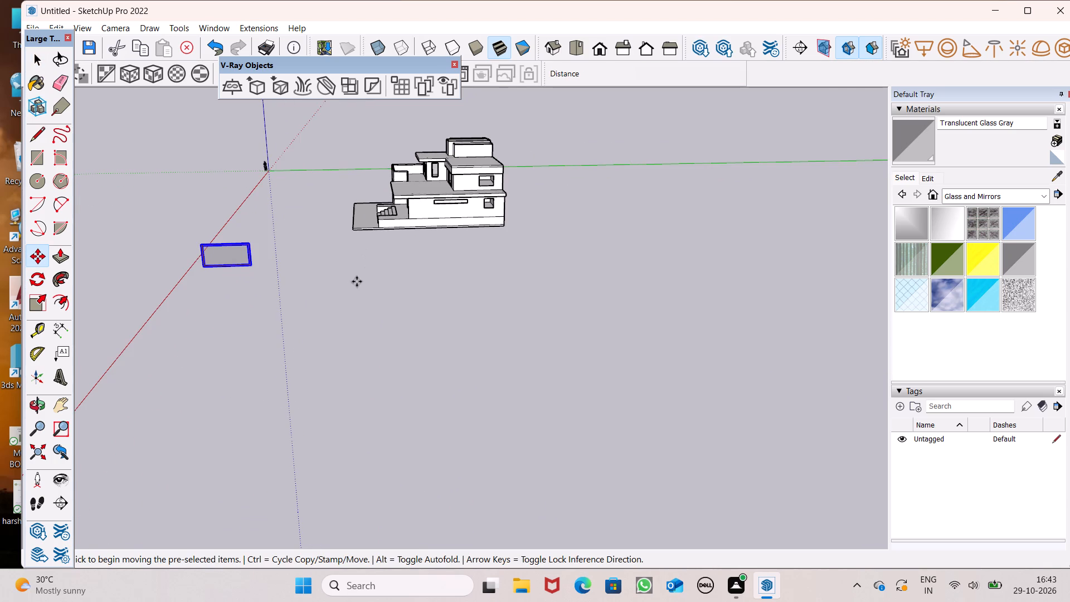
{"action": "scroll", "coordinate": [302, 263], "scroll_direction": "up", "scroll_amount": 3}
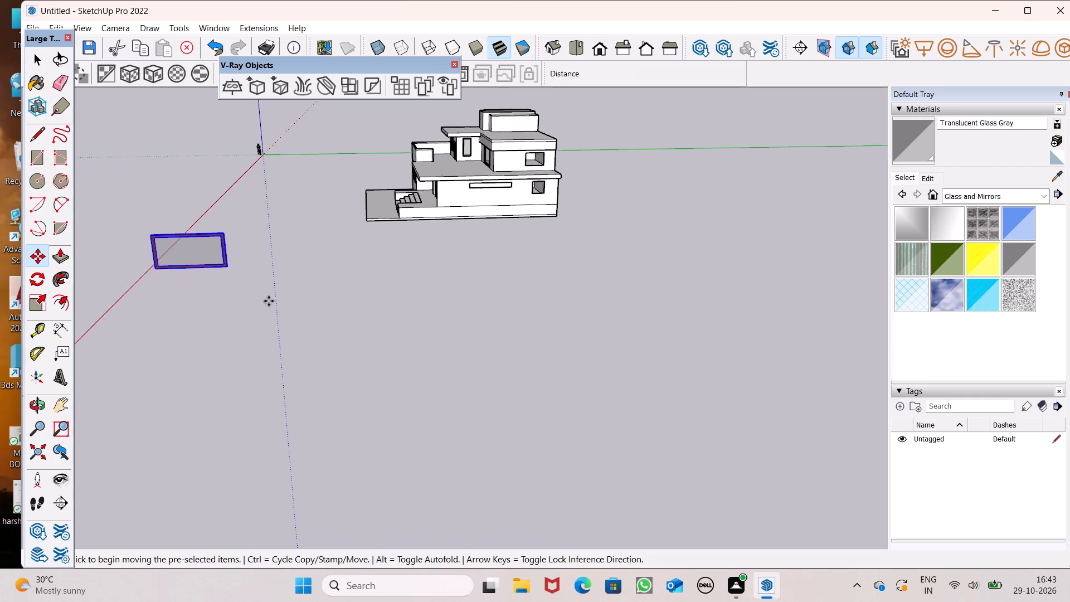
{"action": "scroll", "coordinate": [269, 301], "scroll_direction": "up", "scroll_amount": 1}
{"action": "left_click_drag", "start_coordinate": [225, 269], "coordinate": [541, 241]}
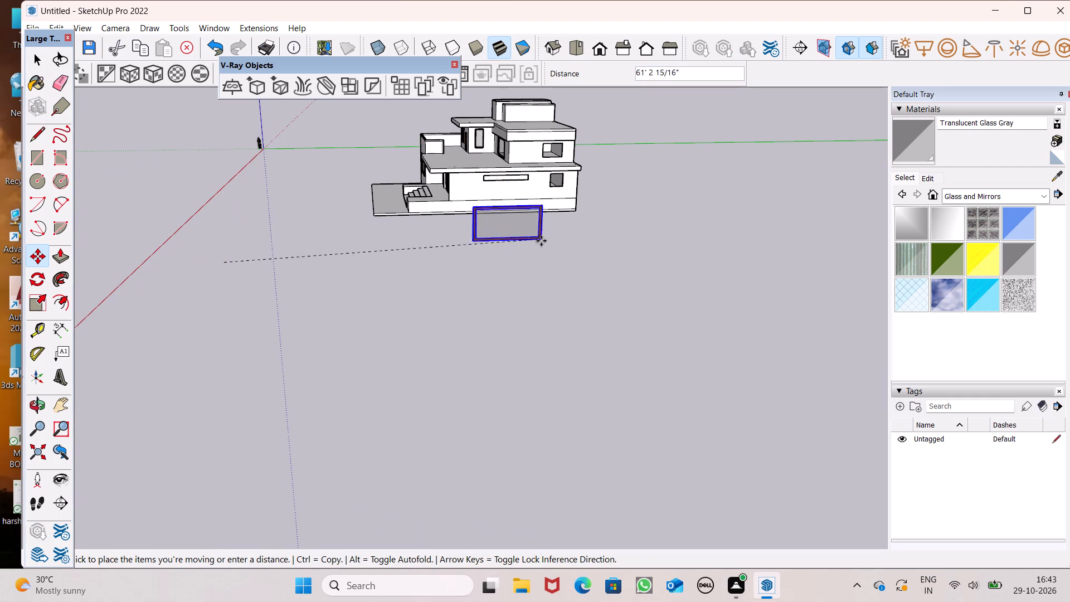
{"action": "left_click_drag", "start_coordinate": [541, 241], "coordinate": [541, 242]}
Move the window a further 20' 9" or about that, placing it outside the side wall's ground-floor openings.
{"action": "scroll", "coordinate": [488, 253], "scroll_direction": "up", "scroll_amount": 5}
{"action": "scroll", "coordinate": [531, 255], "scroll_direction": "down", "scroll_amount": 5}
{"action": "middle_click_drag", "start_coordinate": [495, 275], "coordinate": [750, 284]}
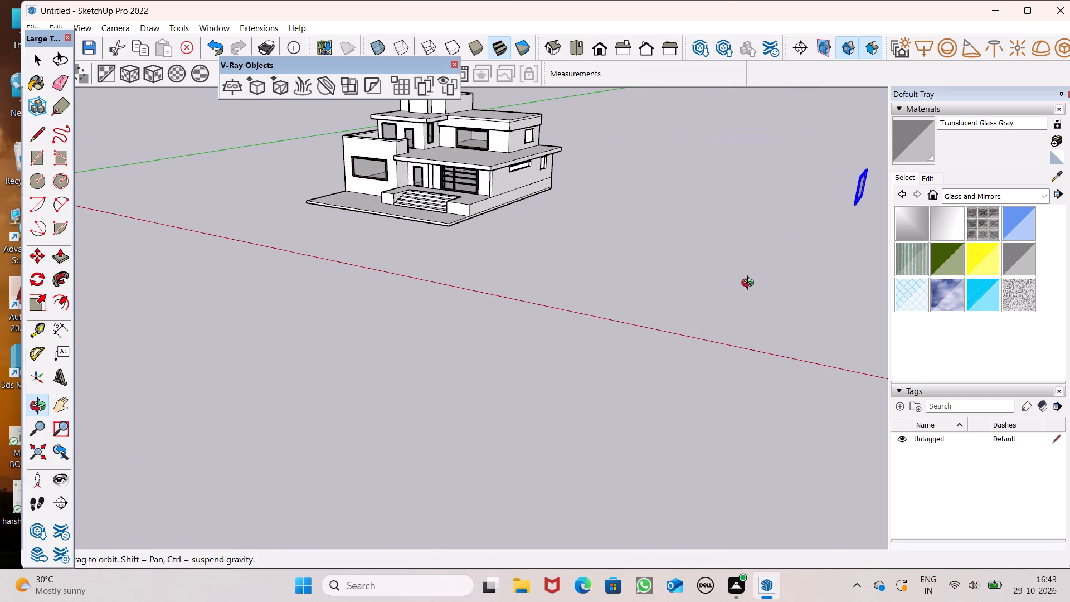
{"action": "middle_click_drag", "start_coordinate": [750, 284], "coordinate": [463, 285]}
{"action": "scroll", "coordinate": [480, 265], "scroll_direction": "up", "scroll_amount": 1}
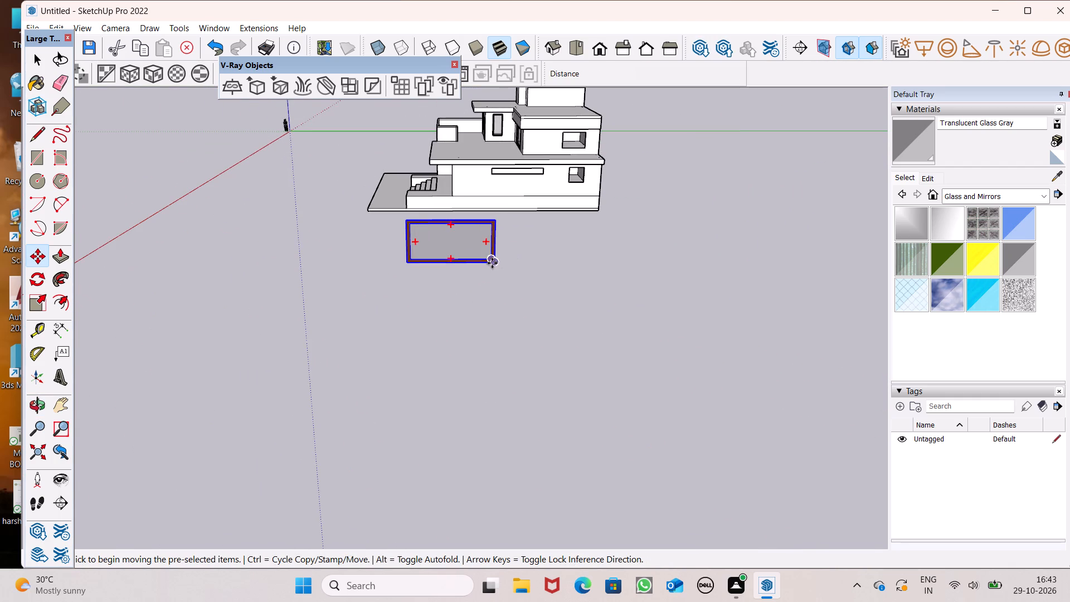
{"action": "left_click_drag", "start_coordinate": [496, 263], "coordinate": [561, 236]}
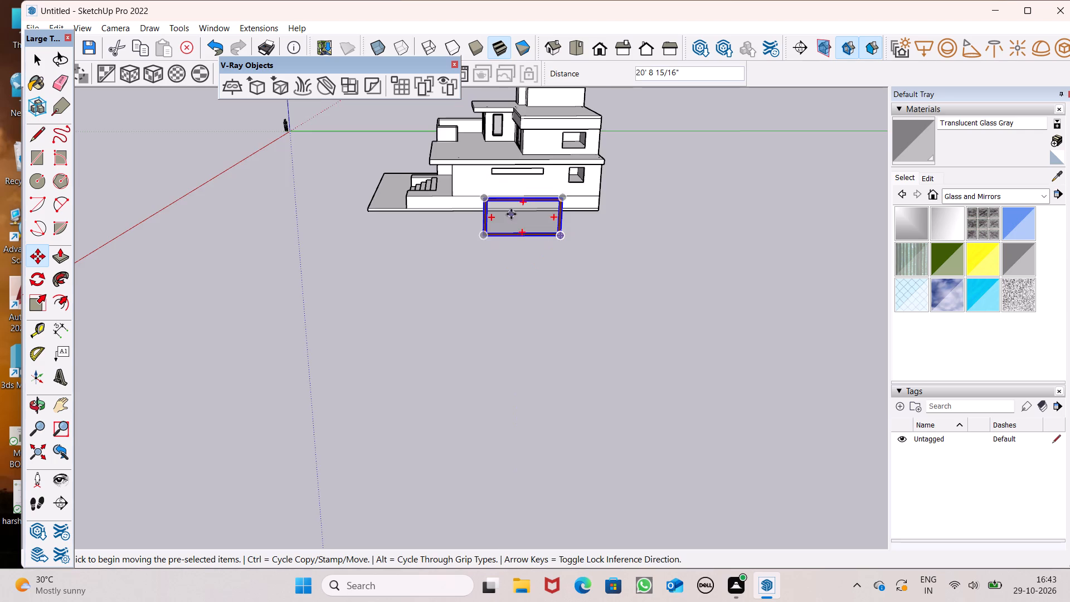
{"action": "scroll", "coordinate": [511, 214], "scroll_direction": "up", "scroll_amount": 5}
{"action": "key", "text": "space"}
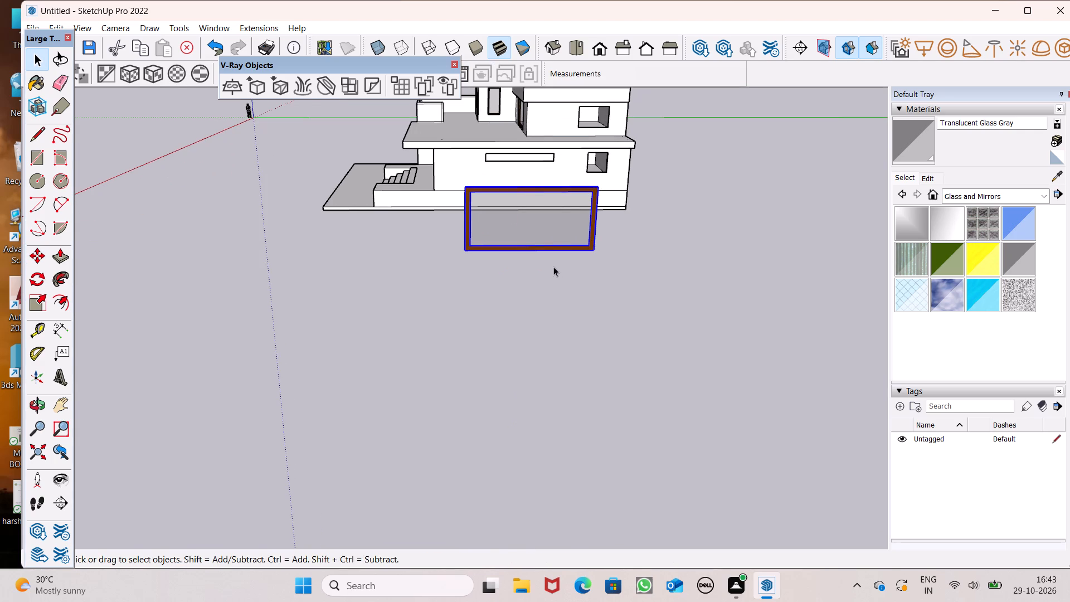
Scale the window's height down along its red axis to about 0.4.
{"action": "left_click", "coordinate": [35, 298]}
{"action": "scroll", "coordinate": [622, 230], "scroll_direction": "up", "scroll_amount": 1}
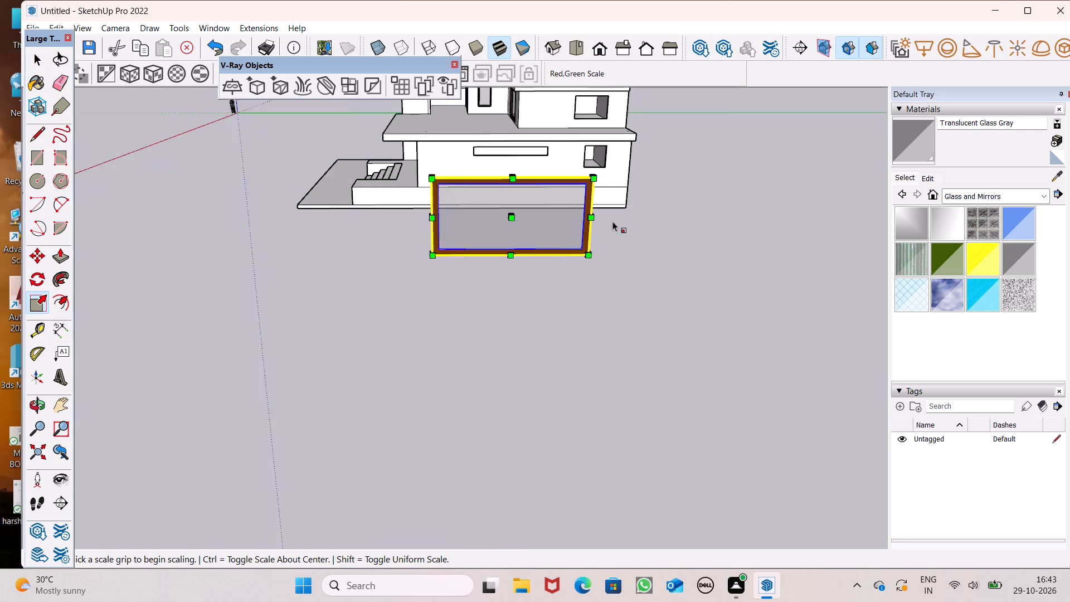
{"action": "scroll", "coordinate": [612, 221], "scroll_direction": "up", "scroll_amount": 3}
{"action": "scroll", "coordinate": [509, 196], "scroll_direction": "down", "scroll_amount": 4}
{"action": "middle_click_drag", "start_coordinate": [503, 225], "coordinate": [533, 373]}
{"action": "scroll", "coordinate": [507, 292], "scroll_direction": "up", "scroll_amount": 6}
{"action": "scroll", "coordinate": [481, 215], "scroll_direction": "down", "scroll_amount": 4}
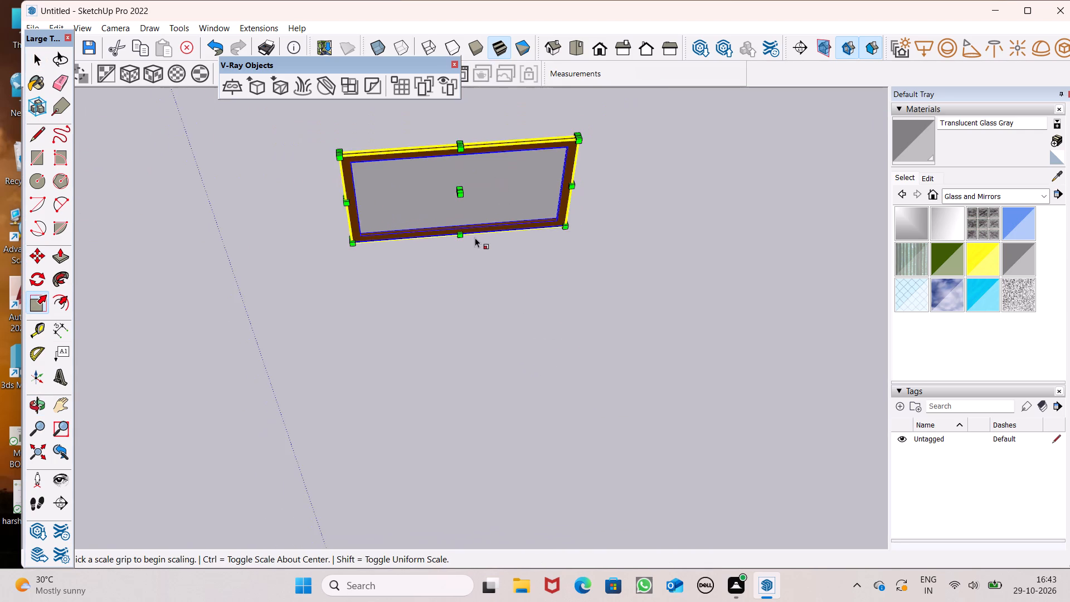
{"action": "scroll", "coordinate": [475, 237], "scroll_direction": "down", "scroll_amount": 2}
{"action": "middle_click_drag", "start_coordinate": [474, 270], "coordinate": [499, 378]}
{"action": "scroll", "coordinate": [410, 183], "scroll_direction": "up", "scroll_amount": 7}
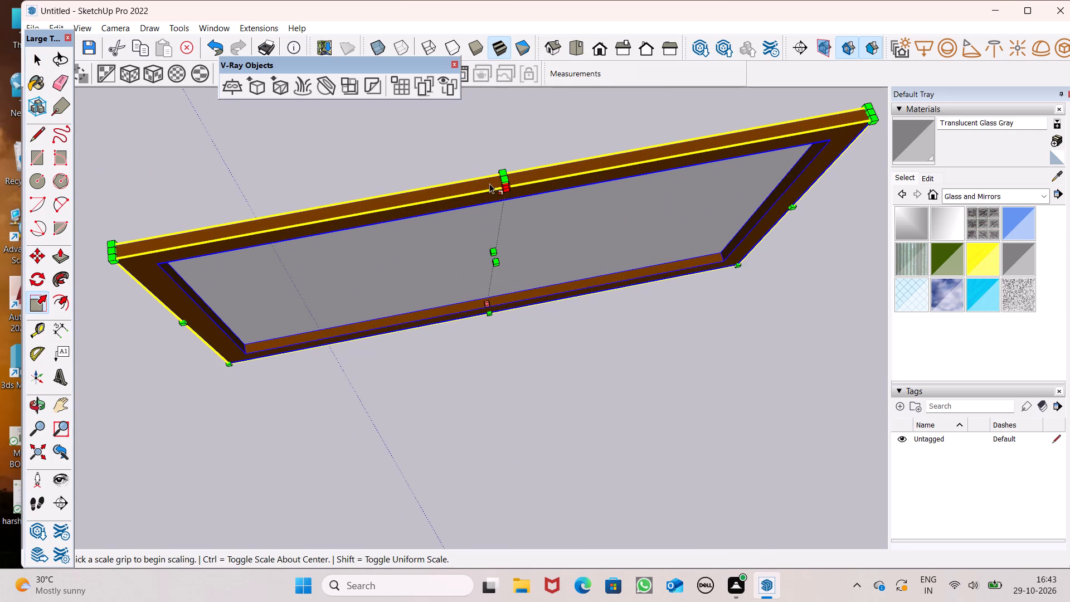
{"action": "left_click_drag", "start_coordinate": [503, 180], "coordinate": [512, 274]}
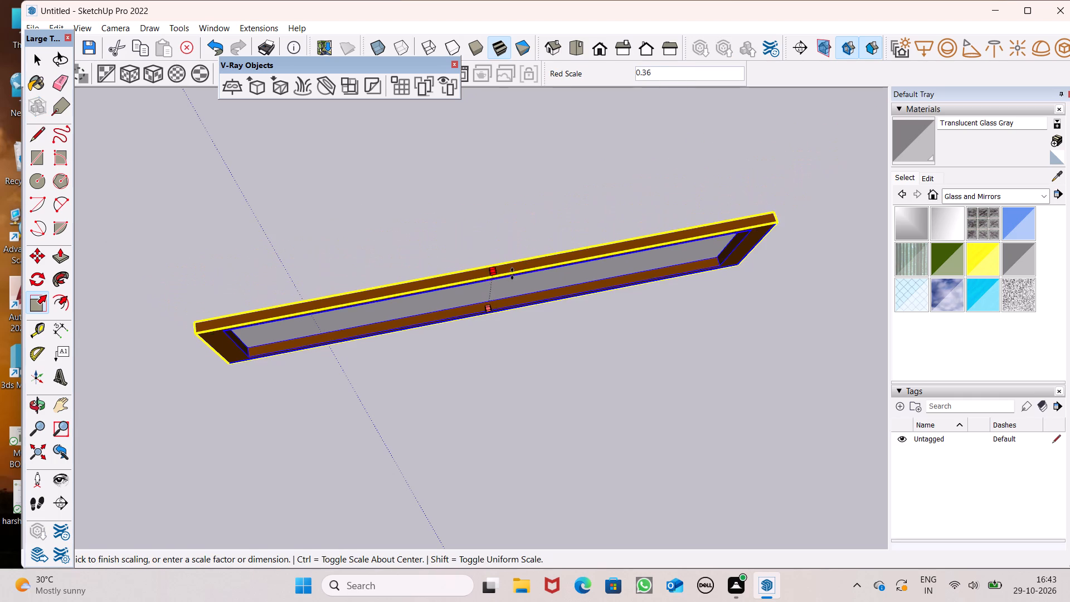
{"action": "left_click_drag", "start_coordinate": [512, 274], "coordinate": [512, 266]}
Scale the window's length down along its blue axis to about 0.77.
{"action": "scroll", "coordinate": [493, 184], "scroll_direction": "down", "scroll_amount": 4}
{"action": "middle_click_drag", "start_coordinate": [455, 239], "coordinate": [549, 80]}
{"action": "scroll", "coordinate": [404, 254], "scroll_direction": "up", "scroll_amount": 7}
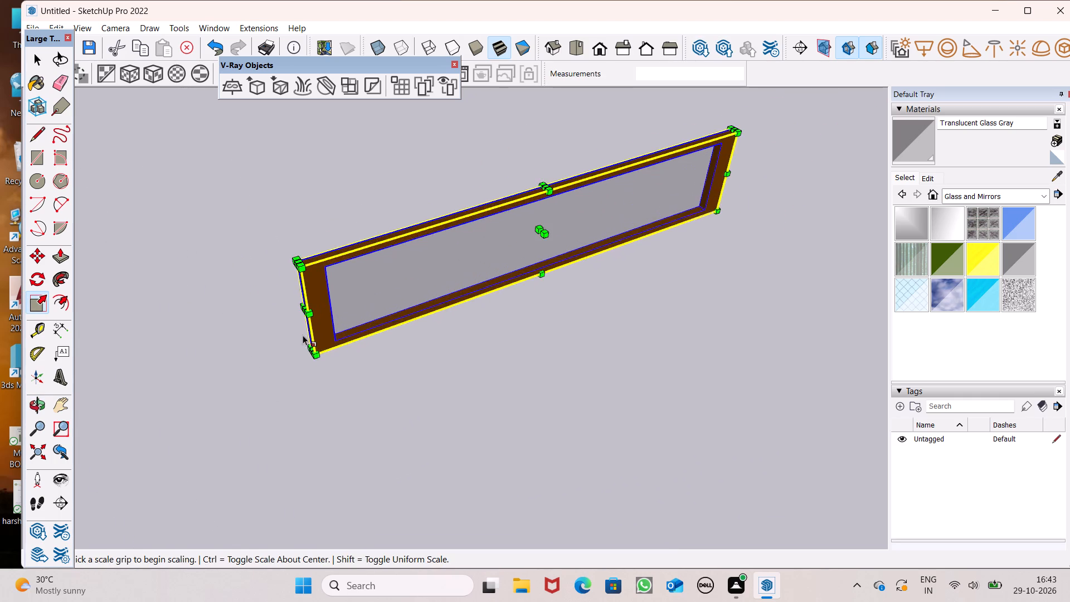
{"action": "middle_click_drag", "start_coordinate": [303, 336], "coordinate": [370, 301]}
{"action": "scroll", "coordinate": [319, 327], "scroll_direction": "up", "scroll_amount": 4}
{"action": "scroll", "coordinate": [377, 299], "scroll_direction": "down", "scroll_amount": 6}
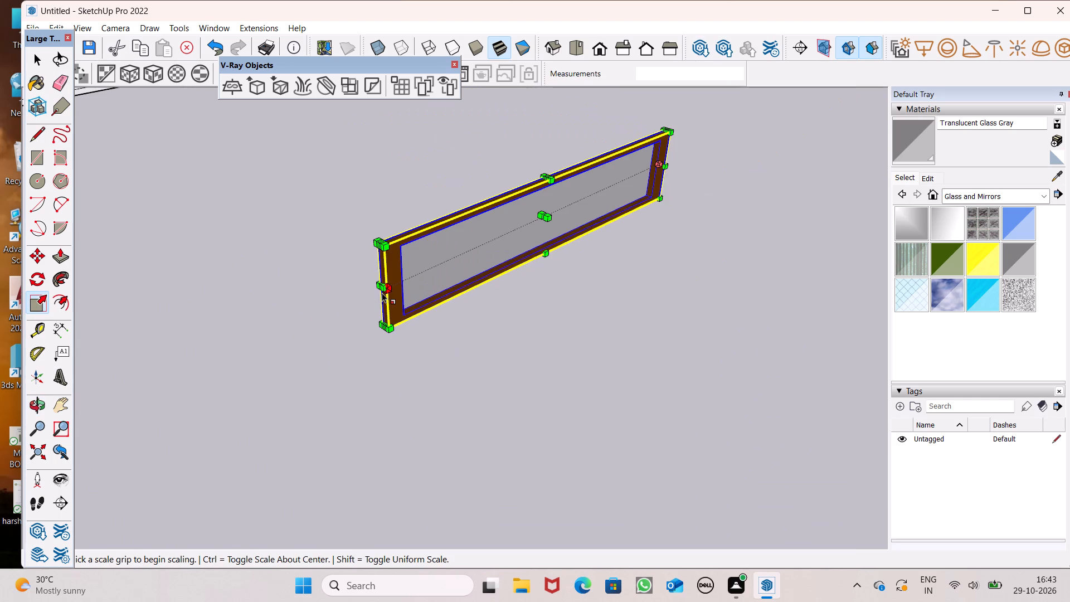
{"action": "left_click_drag", "start_coordinate": [381, 285], "coordinate": [464, 253]}
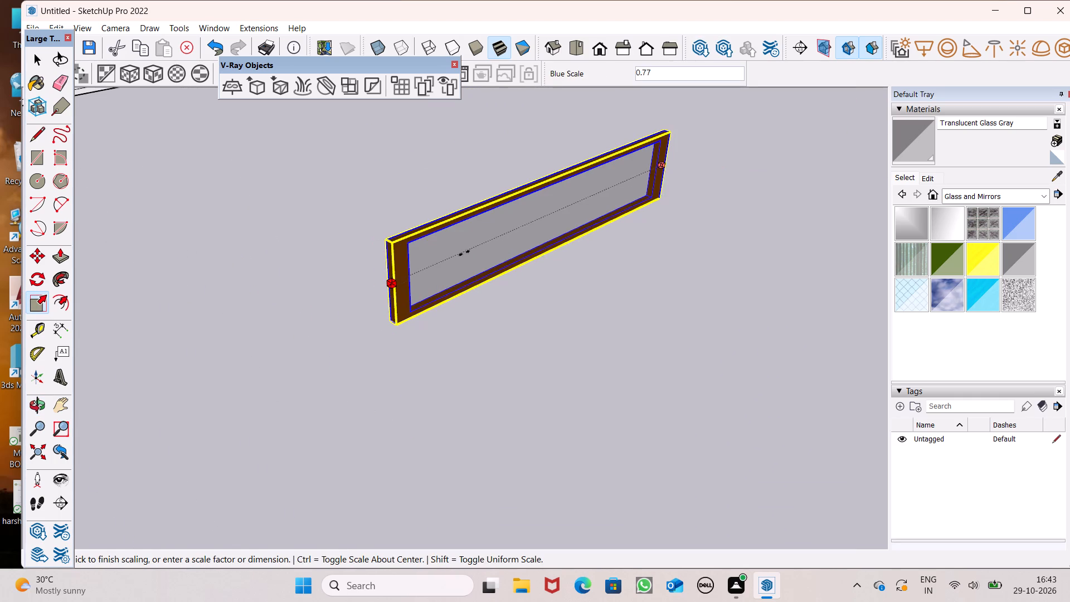
{"action": "left_click_drag", "start_coordinate": [464, 253], "coordinate": [466, 250]}
{"action": "scroll", "coordinate": [456, 239], "scroll_direction": "down", "scroll_amount": 5}
{"action": "middle_click_drag", "start_coordinate": [608, 265], "coordinate": [366, 245]}
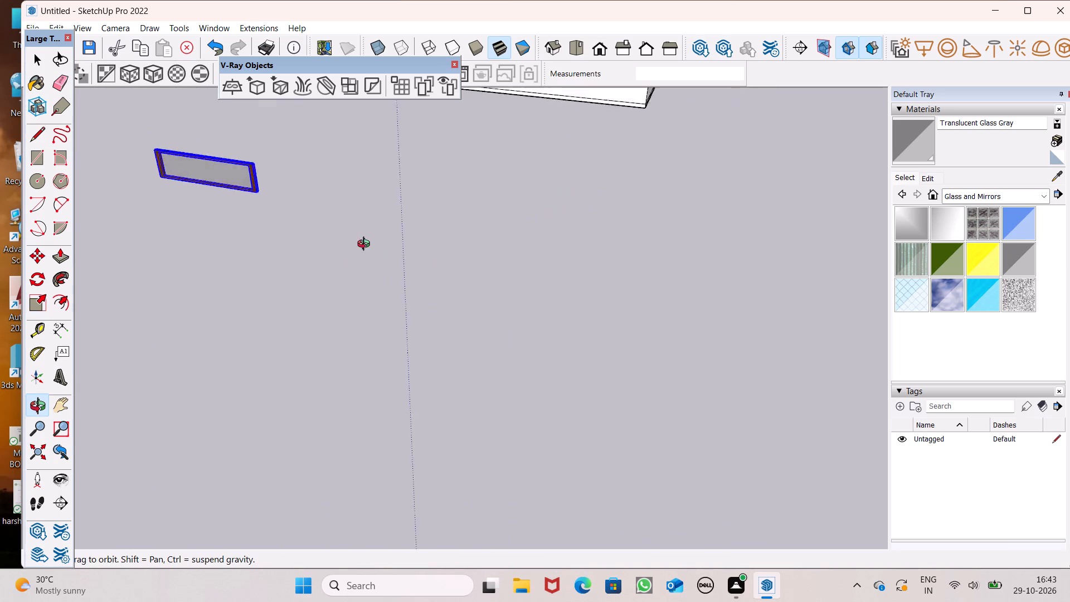
{"action": "middle_click_drag", "start_coordinate": [366, 245], "coordinate": [465, 200]}
{"action": "scroll", "coordinate": [449, 237], "scroll_direction": "down", "scroll_amount": 4}
{"action": "middle_click_drag", "start_coordinate": [442, 229], "coordinate": [410, 264]}
{"action": "key", "text": "space"}
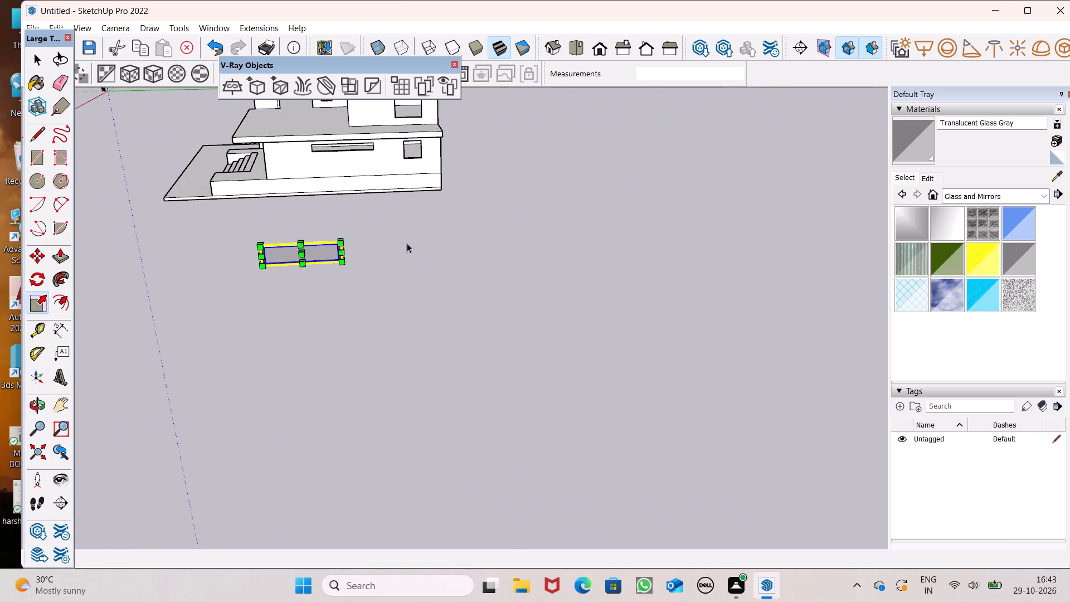
Move the resized window by its bottom corner onto the long narrow opening in the house's ground-floor side wall.
{"action": "left_click", "coordinate": [325, 254]}
{"action": "scroll", "coordinate": [191, 256], "scroll_direction": "up", "scroll_amount": 8}
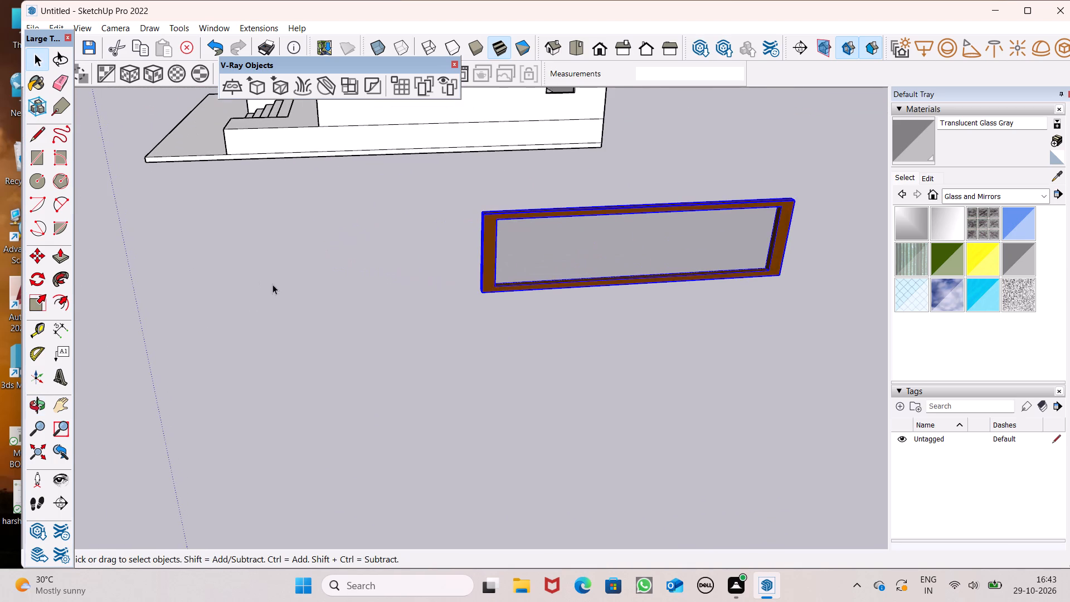
{"action": "scroll", "coordinate": [276, 293], "scroll_direction": "down", "scroll_amount": 4}
{"action": "middle_click_drag", "start_coordinate": [273, 298], "coordinate": [268, 284]}
{"action": "scroll", "coordinate": [267, 285], "scroll_direction": "up", "scroll_amount": 1}
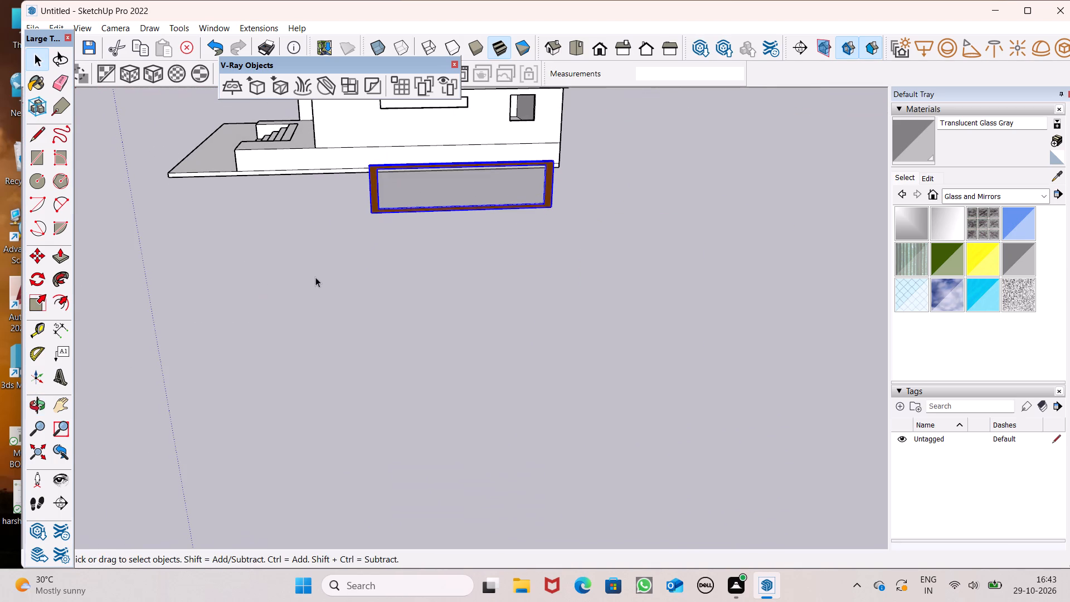
{"action": "key", "text": "m"}
{"action": "key", "text": "Return"}
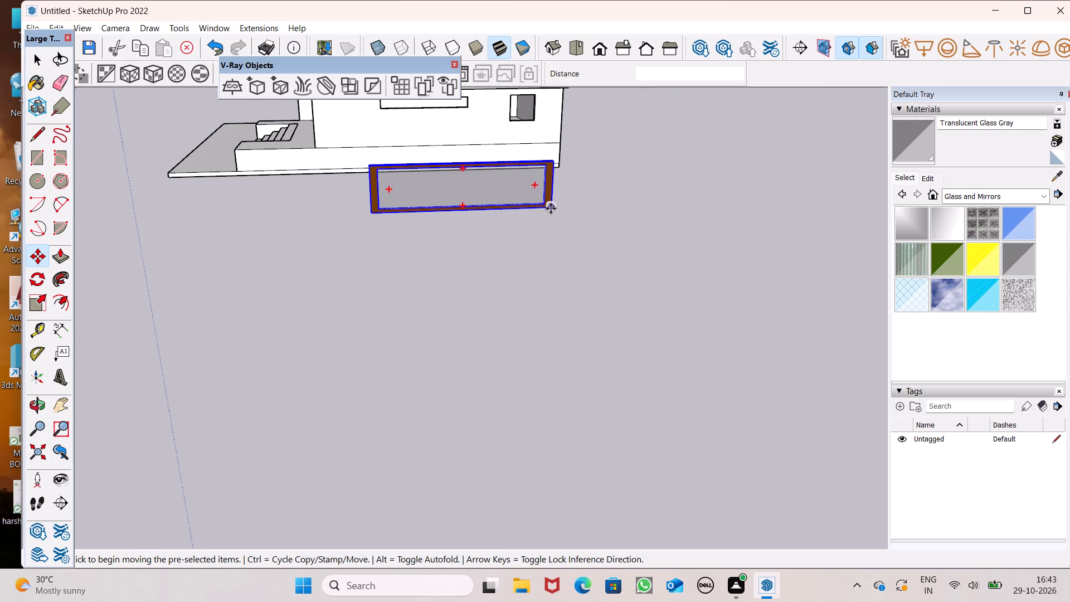
{"action": "left_click_drag", "start_coordinate": [552, 209], "coordinate": [474, 105]}
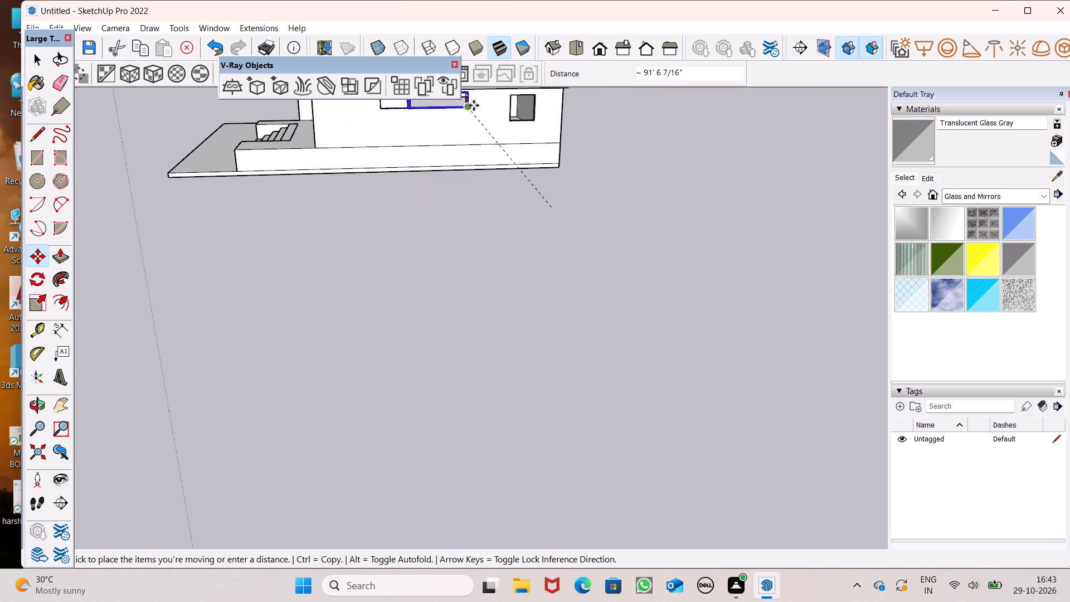
{"action": "left_click_drag", "start_coordinate": [474, 105], "coordinate": [466, 106]}
{"action": "scroll", "coordinate": [425, 330], "scroll_direction": "down", "scroll_amount": 7}
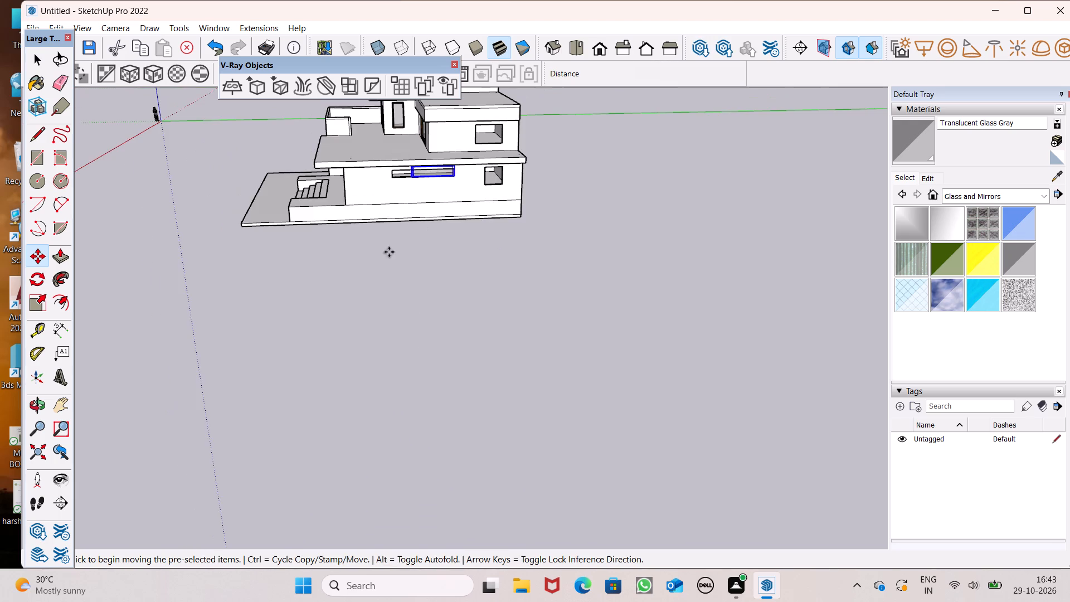
Scale the window down uniformly from its upper corner so it fits within the height of the long side-wall opening.
{"action": "scroll", "coordinate": [430, 159], "scroll_direction": "up", "scroll_amount": 12}
{"action": "middle_click_drag", "start_coordinate": [454, 152], "coordinate": [461, 117]}
{"action": "scroll", "coordinate": [463, 115], "scroll_direction": "up", "scroll_amount": 1}
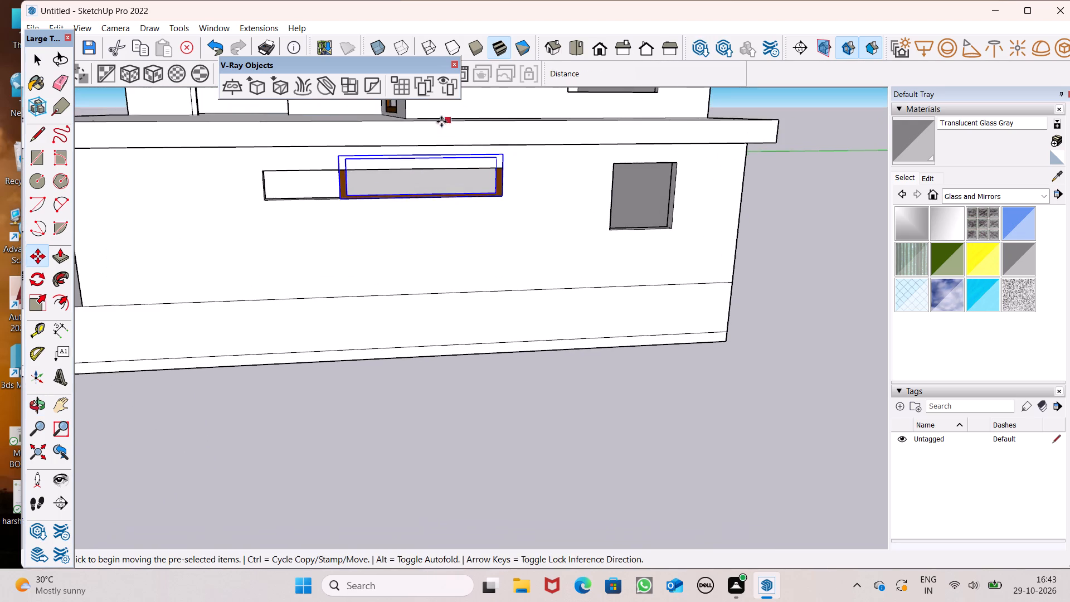
{"action": "scroll", "coordinate": [416, 144], "scroll_direction": "up", "scroll_amount": 1}
{"action": "left_click", "coordinate": [33, 299]}
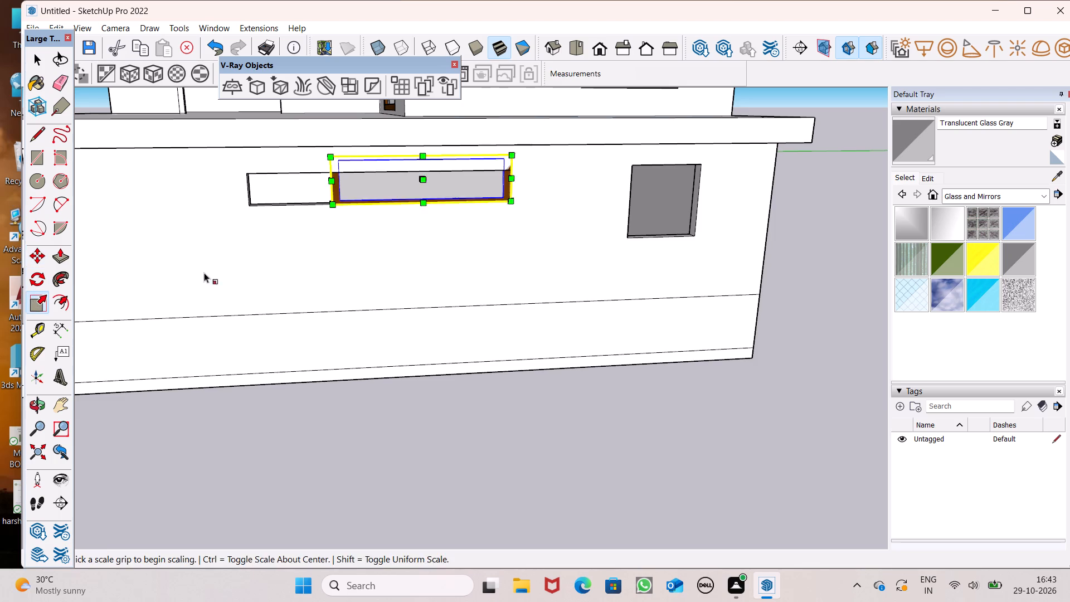
{"action": "middle_click_drag", "start_coordinate": [235, 270], "coordinate": [294, 270]}
{"action": "scroll", "coordinate": [375, 163], "scroll_direction": "up", "scroll_amount": 3}
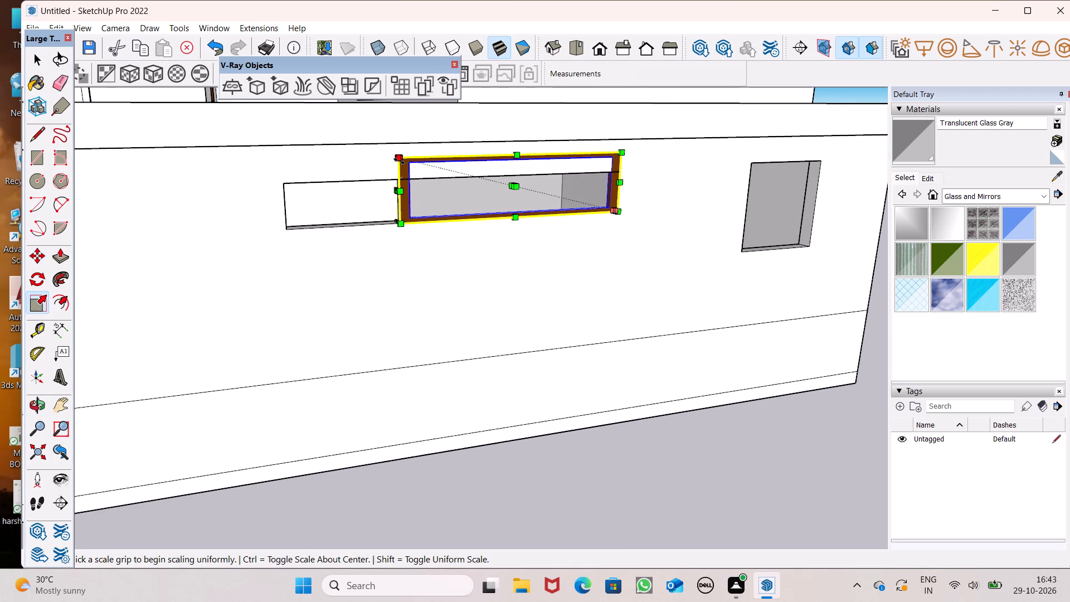
{"action": "scroll", "coordinate": [400, 161], "scroll_direction": "up", "scroll_amount": 1}
{"action": "left_click_drag", "start_coordinate": [402, 159], "coordinate": [416, 215]}
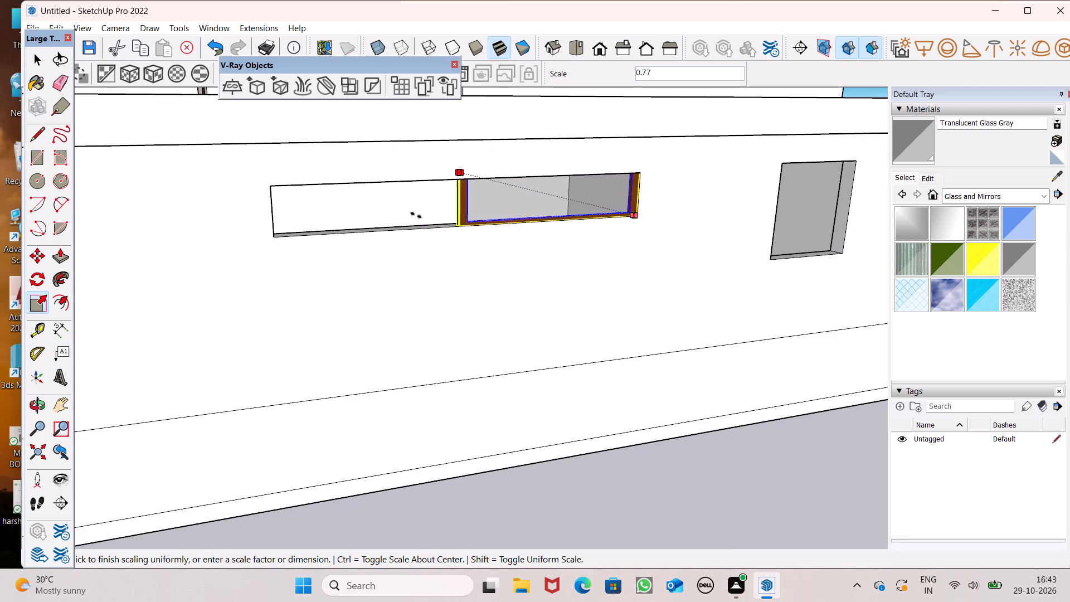
{"action": "left_click_drag", "start_coordinate": [416, 215], "coordinate": [458, 232]}
{"action": "scroll", "coordinate": [517, 201], "scroll_direction": "up", "scroll_amount": 5}
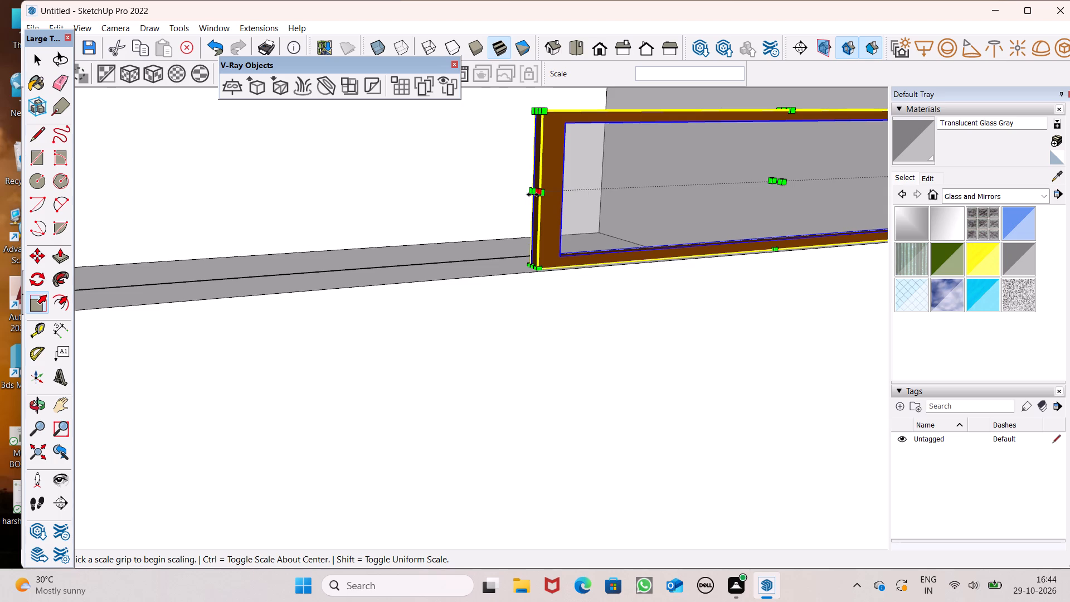
Stretch the window's length along its blue axis toward the uncovered end of the long opening.
{"action": "scroll", "coordinate": [558, 171], "scroll_direction": "down", "scroll_amount": 4}
{"action": "middle_click_drag", "start_coordinate": [499, 221], "coordinate": [510, 229]}
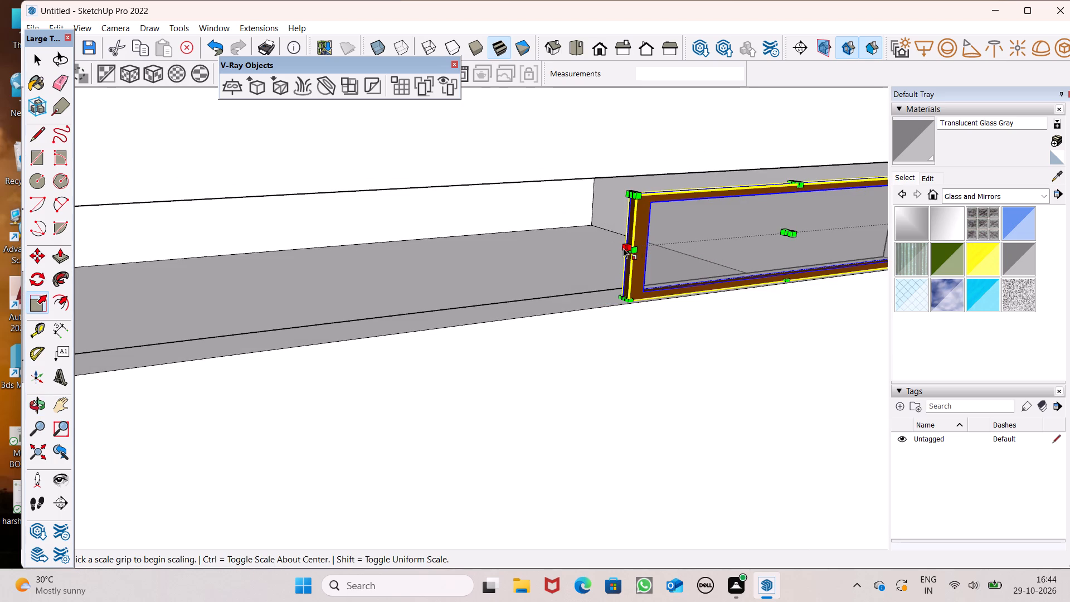
{"action": "left_click_drag", "start_coordinate": [625, 251], "coordinate": [624, 251]}
{"action": "left_click_drag", "start_coordinate": [624, 251], "coordinate": [178, 350]}
{"action": "scroll", "coordinate": [438, 217], "scroll_direction": "down", "scroll_amount": 4}
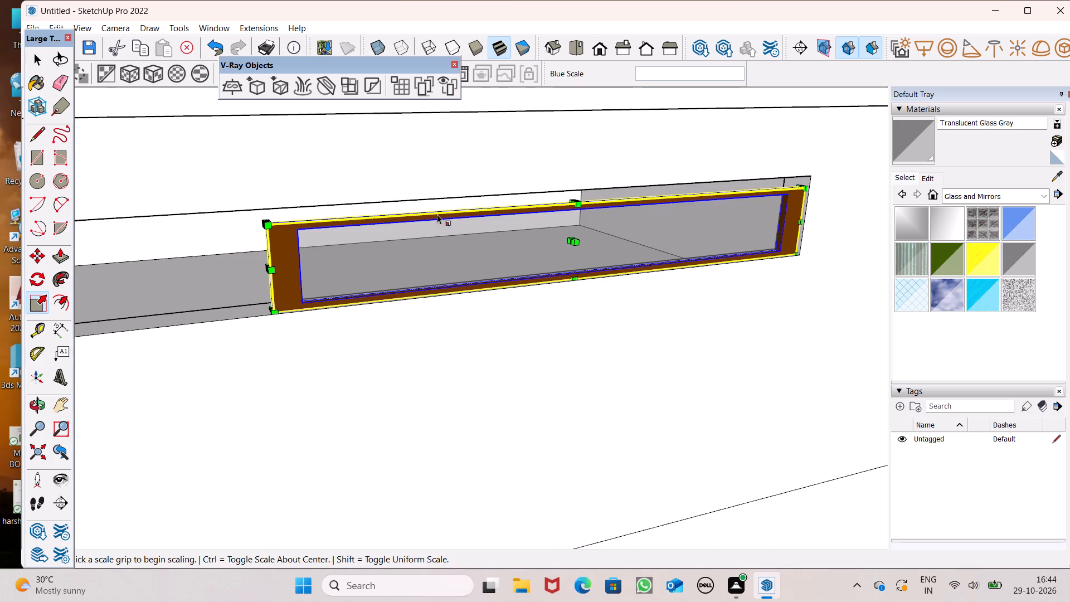
{"action": "scroll", "coordinate": [476, 202], "scroll_direction": "down", "scroll_amount": 4}
{"action": "scroll", "coordinate": [372, 247], "scroll_direction": "up", "scroll_amount": 7}
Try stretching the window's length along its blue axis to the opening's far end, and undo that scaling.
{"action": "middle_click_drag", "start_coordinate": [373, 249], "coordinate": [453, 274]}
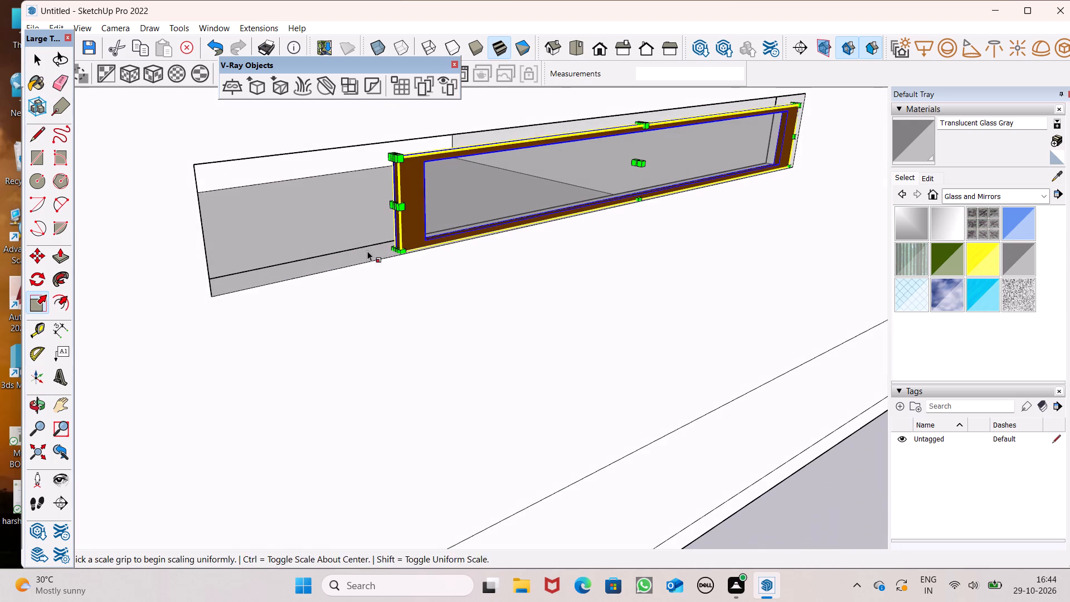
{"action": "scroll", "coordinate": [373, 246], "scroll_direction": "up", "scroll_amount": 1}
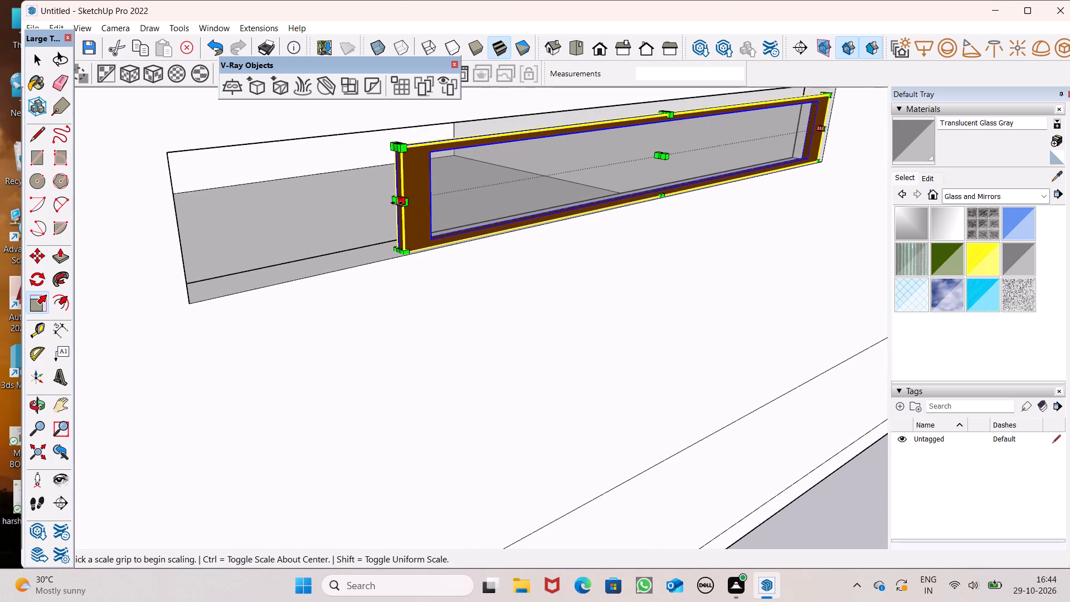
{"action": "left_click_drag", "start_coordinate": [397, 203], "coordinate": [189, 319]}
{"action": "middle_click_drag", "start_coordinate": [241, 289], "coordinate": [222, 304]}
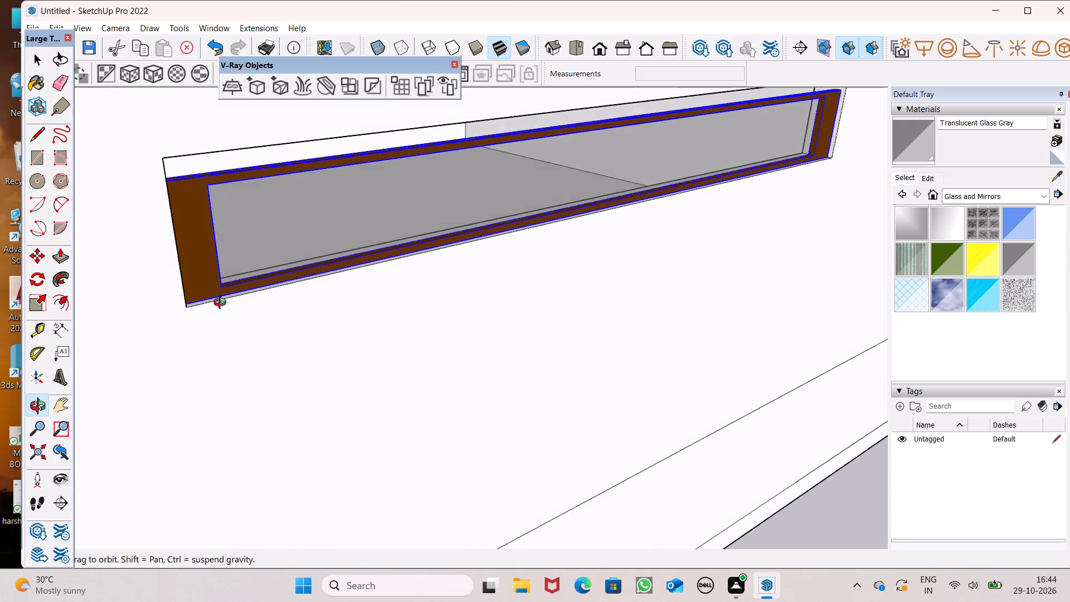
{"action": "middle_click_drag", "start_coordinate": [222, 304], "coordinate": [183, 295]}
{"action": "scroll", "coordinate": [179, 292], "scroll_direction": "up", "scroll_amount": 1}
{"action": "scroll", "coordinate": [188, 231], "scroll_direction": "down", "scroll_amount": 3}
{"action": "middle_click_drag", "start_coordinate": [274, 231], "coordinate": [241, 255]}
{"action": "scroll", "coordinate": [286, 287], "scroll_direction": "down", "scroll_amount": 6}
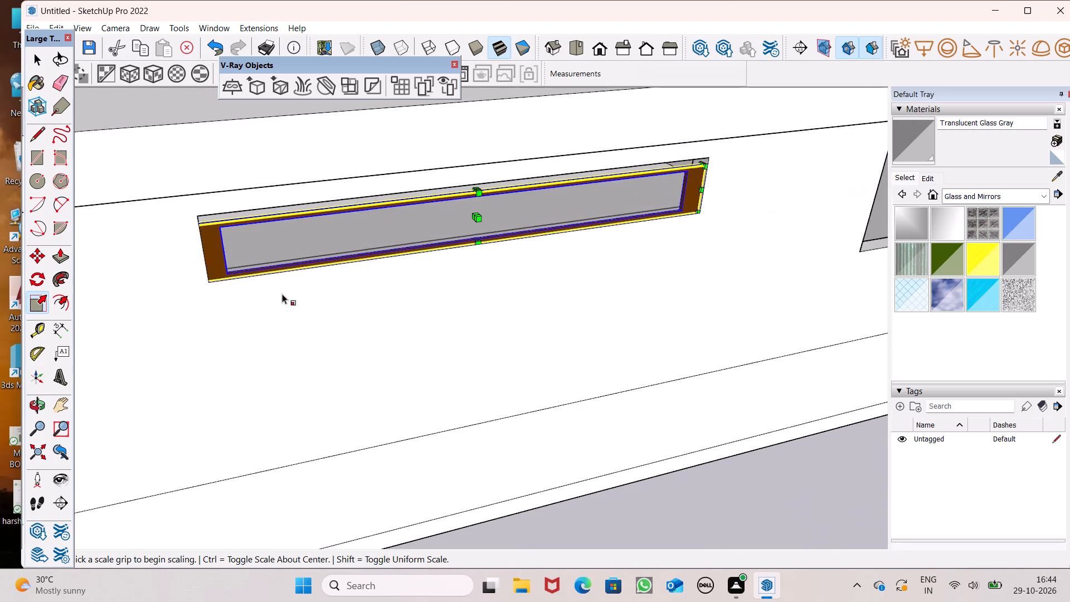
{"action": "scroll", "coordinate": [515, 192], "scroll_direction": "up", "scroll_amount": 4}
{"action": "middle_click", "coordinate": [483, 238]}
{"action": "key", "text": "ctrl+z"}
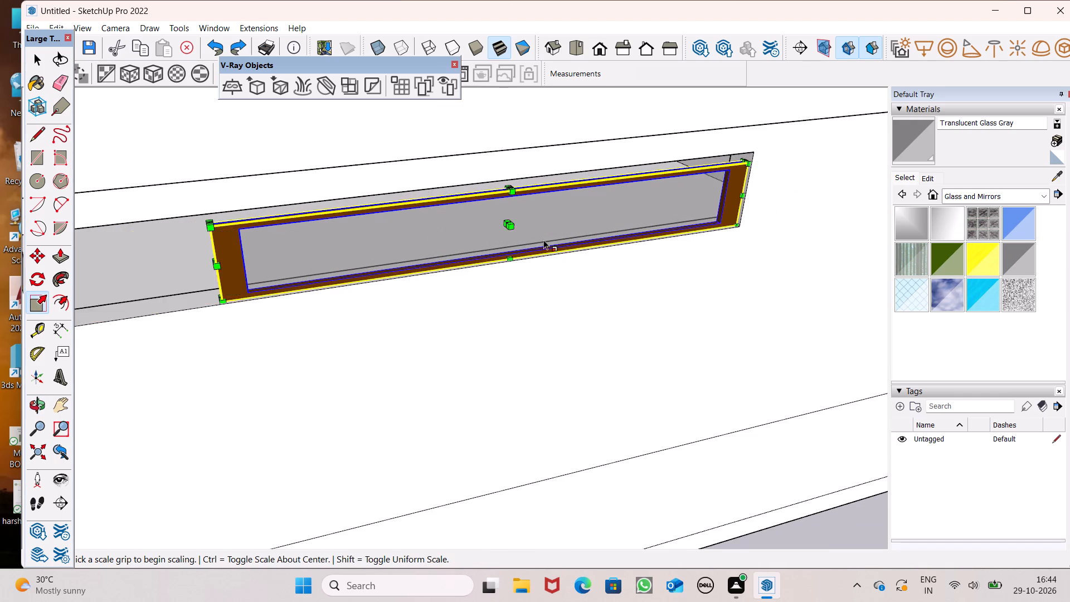
Stretch the window's length along its blue axis close to the far end of the long opening.
{"action": "scroll", "coordinate": [546, 240], "scroll_direction": "down", "scroll_amount": 2}
{"action": "scroll", "coordinate": [420, 235], "scroll_direction": "down", "scroll_amount": 5}
{"action": "middle_click_drag", "start_coordinate": [144, 250], "coordinate": [281, 250]}
{"action": "scroll", "coordinate": [376, 293], "scroll_direction": "up", "scroll_amount": 7}
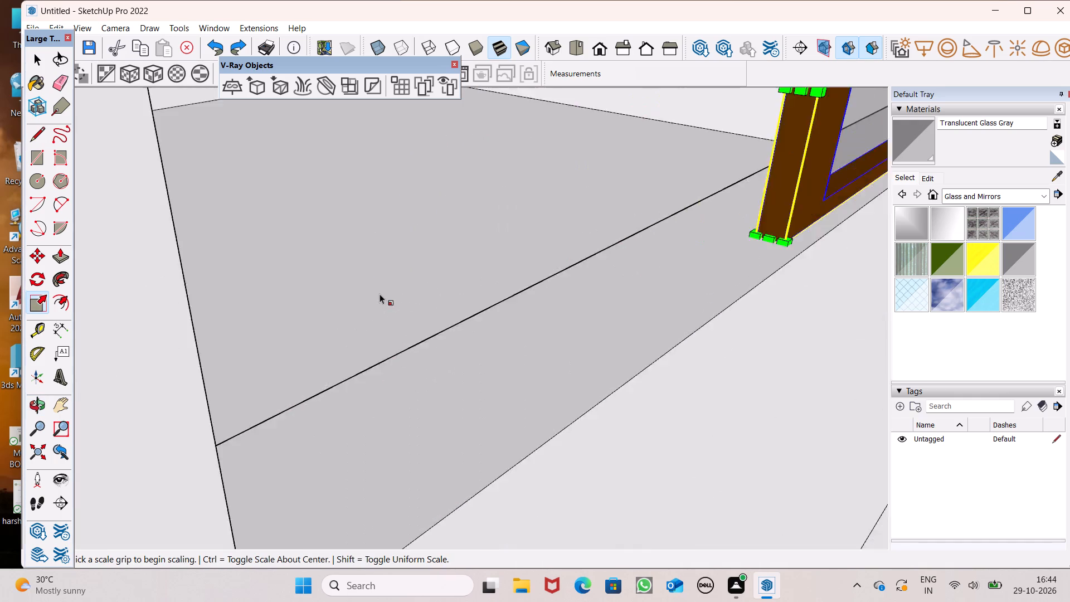
{"action": "scroll", "coordinate": [380, 294], "scroll_direction": "up", "scroll_amount": 2}
{"action": "scroll", "coordinate": [426, 276], "scroll_direction": "down", "scroll_amount": 5}
{"action": "middle_click_drag", "start_coordinate": [465, 307], "coordinate": [460, 293]}
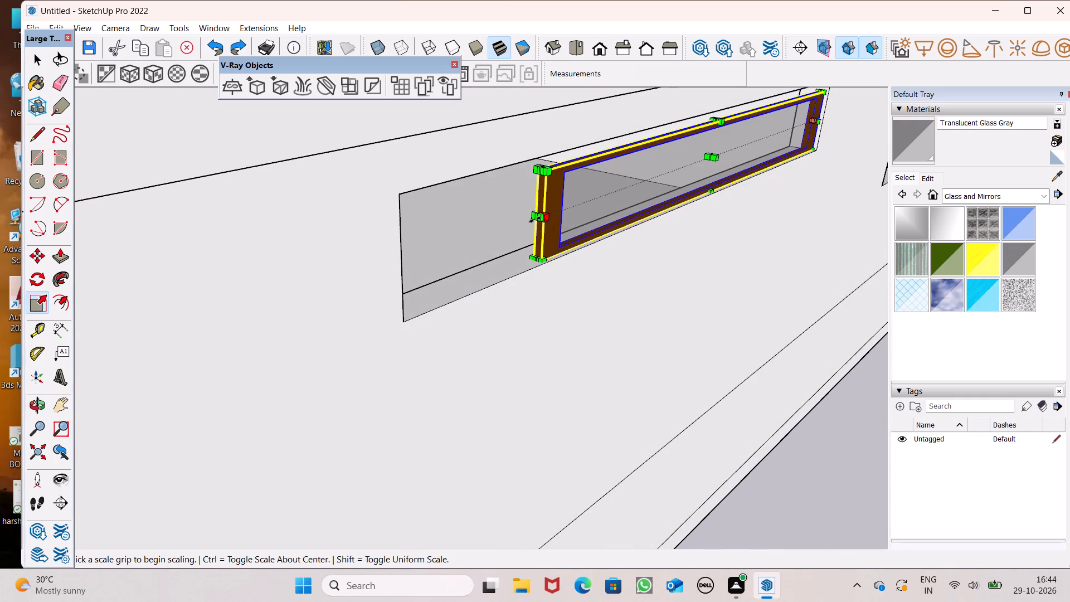
{"action": "left_click_drag", "start_coordinate": [536, 220], "coordinate": [485, 252]}
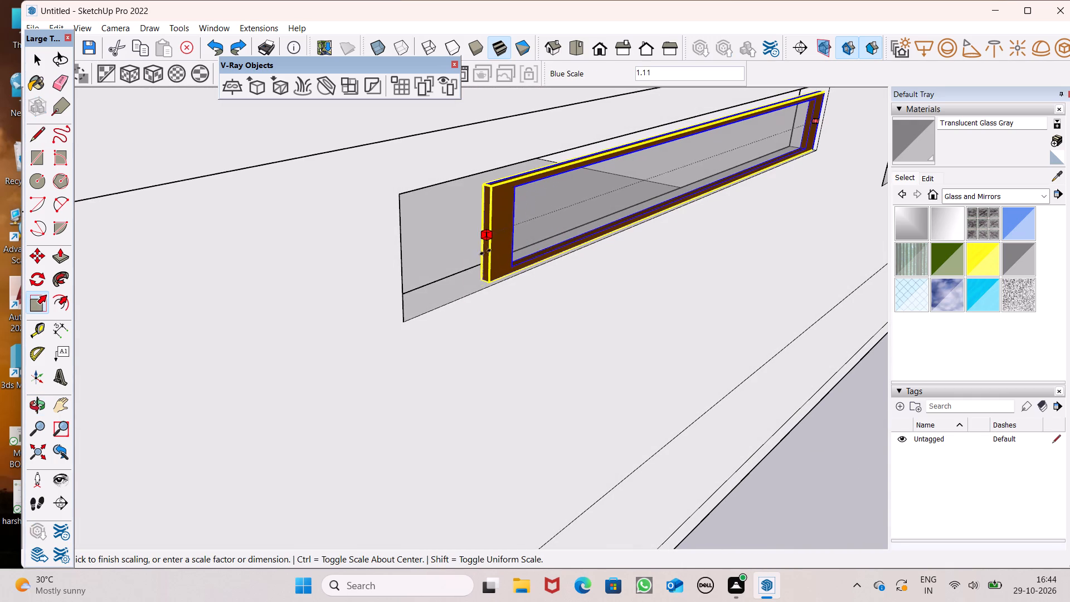
{"action": "left_click_drag", "start_coordinate": [485, 252], "coordinate": [416, 304]}
Scale the window's length along its blue axis by 1.01 to close the remaining gap at the opening's end.
{"action": "middle_click_drag", "start_coordinate": [447, 303], "coordinate": [246, 315]}
{"action": "scroll", "coordinate": [258, 280], "scroll_direction": "up", "scroll_amount": 8}
{"action": "scroll", "coordinate": [281, 227], "scroll_direction": "up", "scroll_amount": 7}
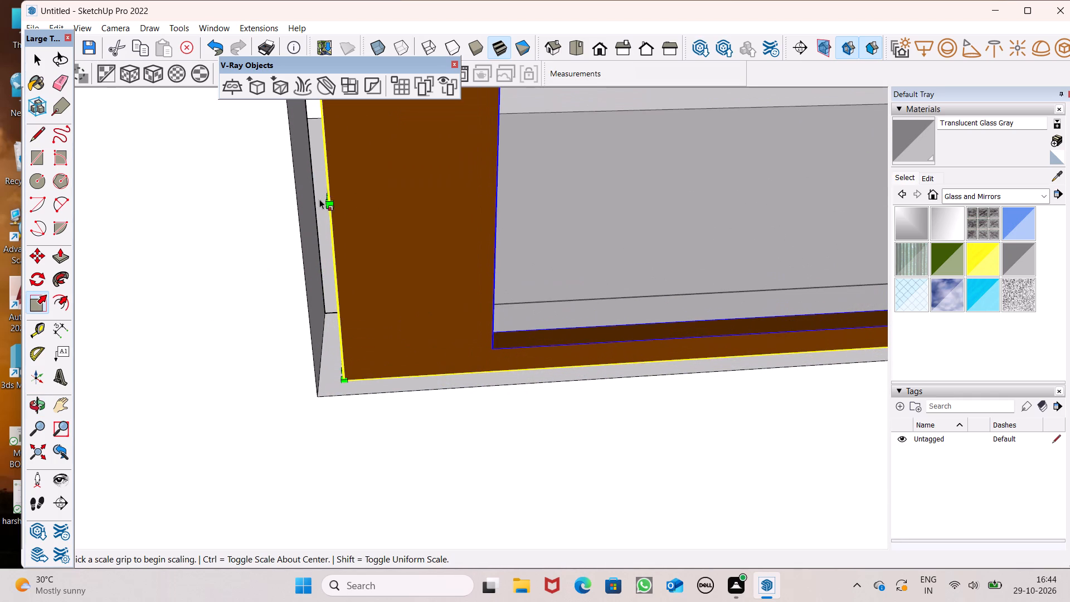
{"action": "left_click_drag", "start_coordinate": [333, 191], "coordinate": [309, 193]}
{"action": "left_click", "coordinate": [309, 193]}
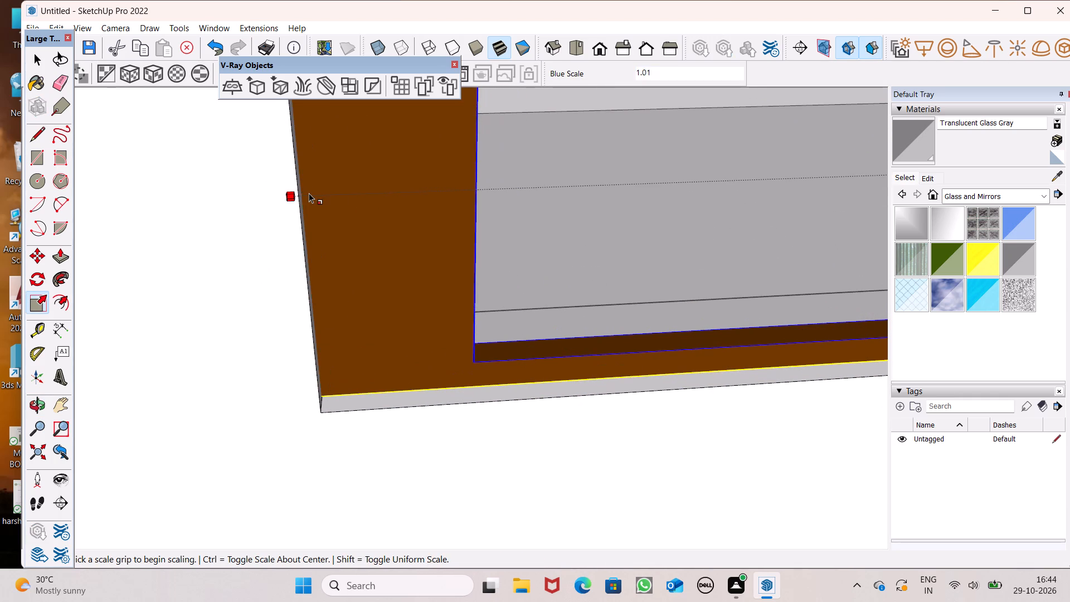
Scale the window's height along its red axis to about 1.19, up to the opening's top edge, and deselect it.
{"action": "scroll", "coordinate": [161, 288], "scroll_direction": "down", "scroll_amount": 16}
{"action": "scroll", "coordinate": [572, 257], "scroll_direction": "down", "scroll_amount": 4}
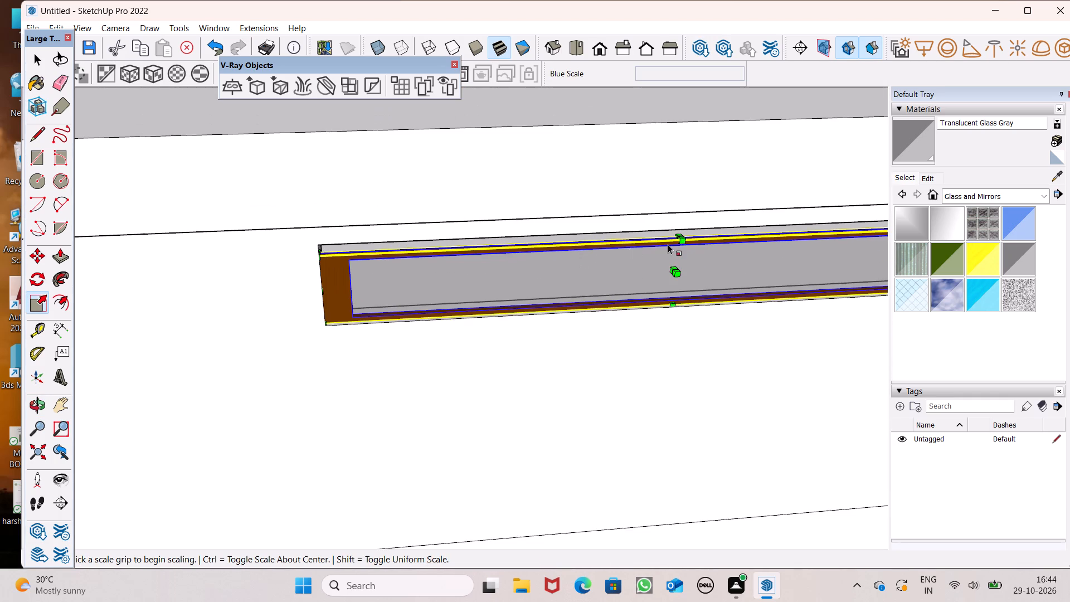
{"action": "middle_click_drag", "start_coordinate": [671, 241], "coordinate": [656, 222]}
{"action": "scroll", "coordinate": [683, 240], "scroll_direction": "up", "scroll_amount": 8}
{"action": "scroll", "coordinate": [684, 237], "scroll_direction": "down", "scroll_amount": 1}
{"action": "scroll", "coordinate": [684, 237], "scroll_direction": "up", "scroll_amount": 7}
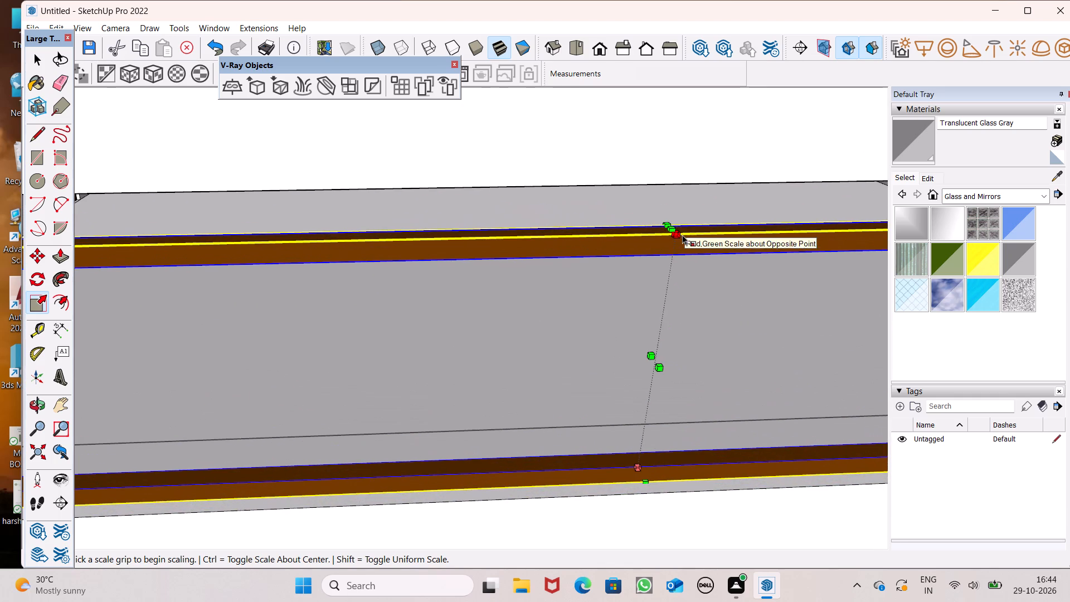
{"action": "left_click_drag", "start_coordinate": [670, 228], "coordinate": [662, 181]}
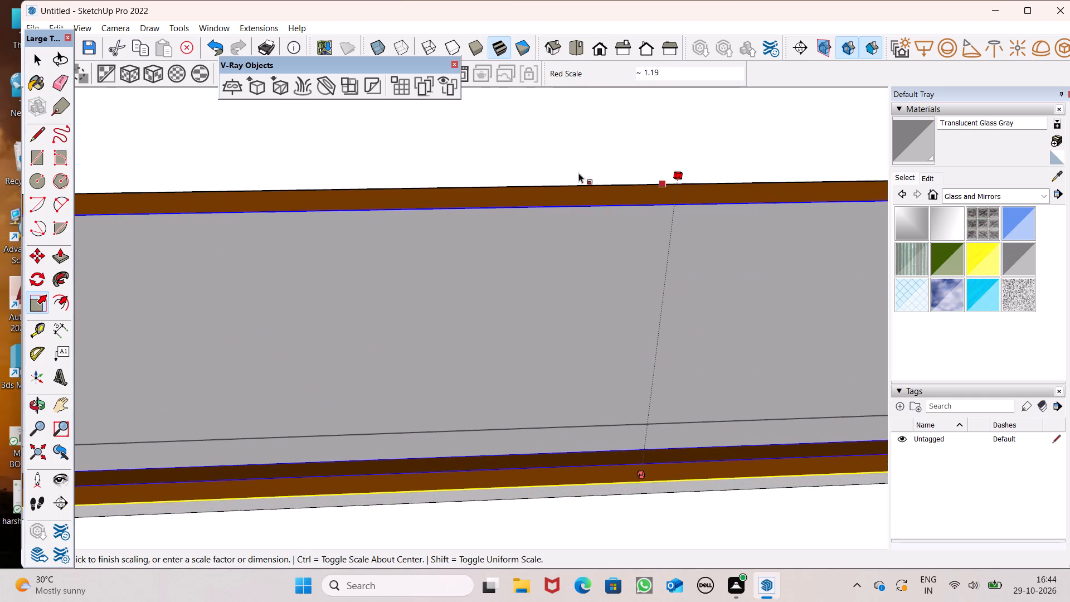
{"action": "scroll", "coordinate": [557, 186], "scroll_direction": "down", "scroll_amount": 19}
{"action": "scroll", "coordinate": [473, 278], "scroll_direction": "down", "scroll_amount": 9}
{"action": "scroll", "coordinate": [422, 308], "scroll_direction": "down", "scroll_amount": 6}
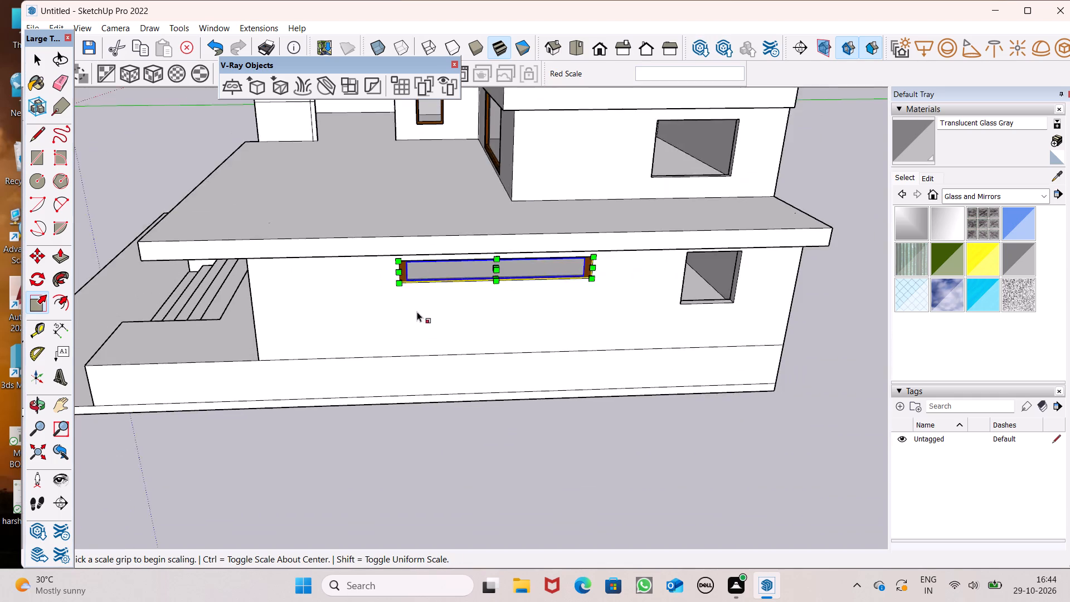
{"action": "key", "text": "space"}
{"action": "left_click", "coordinate": [498, 418]}
Examine the fitted long window and the square openings on the house's side walls.
{"action": "scroll", "coordinate": [591, 261], "scroll_direction": "up", "scroll_amount": 8}
{"action": "scroll", "coordinate": [492, 66], "scroll_direction": "down", "scroll_amount": 11}
{"action": "scroll", "coordinate": [519, 261], "scroll_direction": "up", "scroll_amount": 8}
{"action": "middle_click_drag", "start_coordinate": [505, 247], "coordinate": [473, 231]}
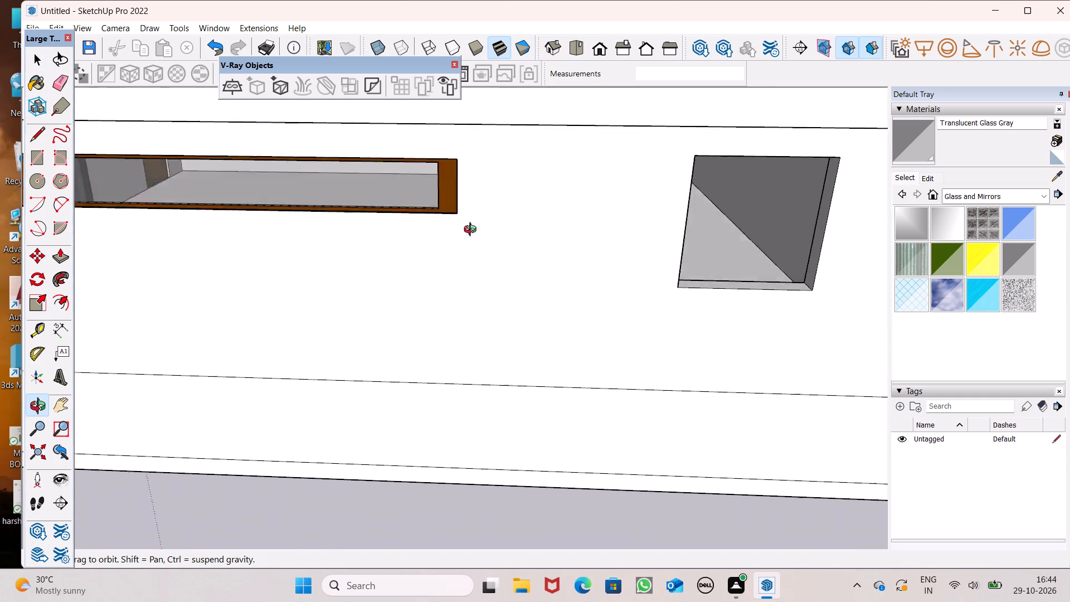
{"action": "middle_click_drag", "start_coordinate": [473, 231], "coordinate": [507, 195]}
{"action": "scroll", "coordinate": [507, 199], "scroll_direction": "up", "scroll_amount": 1}
{"action": "scroll", "coordinate": [447, 178], "scroll_direction": "down", "scroll_amount": 7}
{"action": "middle_click_drag", "start_coordinate": [450, 187], "coordinate": [430, 188]}
{"action": "scroll", "coordinate": [439, 264], "scroll_direction": "down", "scroll_amount": 7}
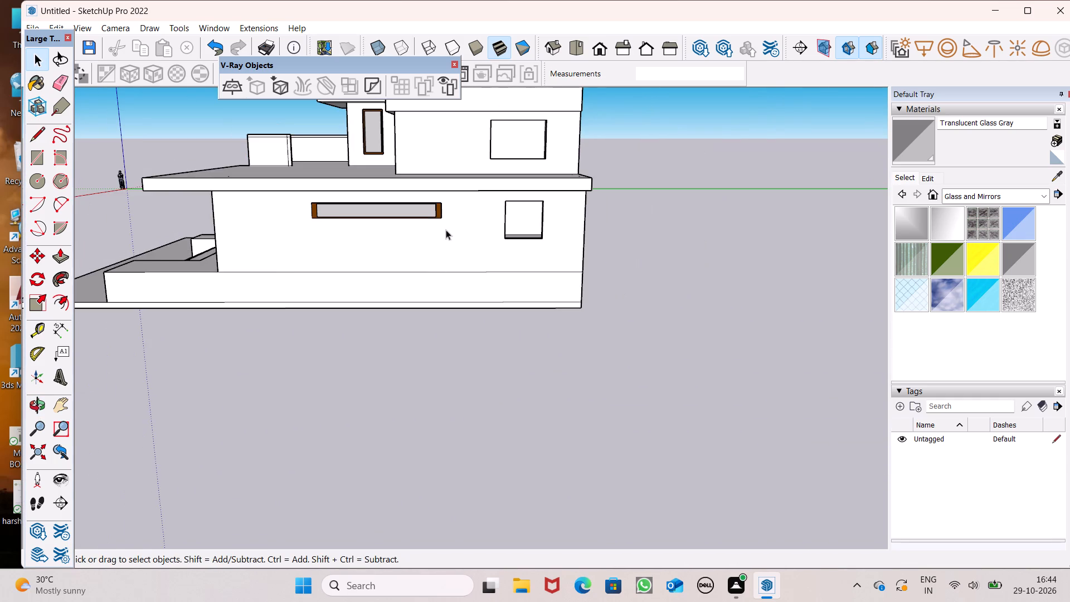
{"action": "scroll", "coordinate": [447, 229], "scroll_direction": "down", "scroll_amount": 2}
{"action": "middle_click_drag", "start_coordinate": [464, 223], "coordinate": [464, 229]}
{"action": "scroll", "coordinate": [464, 229], "scroll_direction": "up", "scroll_amount": 1}
{"action": "scroll", "coordinate": [420, 214], "scroll_direction": "down", "scroll_amount": 4}
{"action": "scroll", "coordinate": [419, 208], "scroll_direction": "up", "scroll_amount": 1}
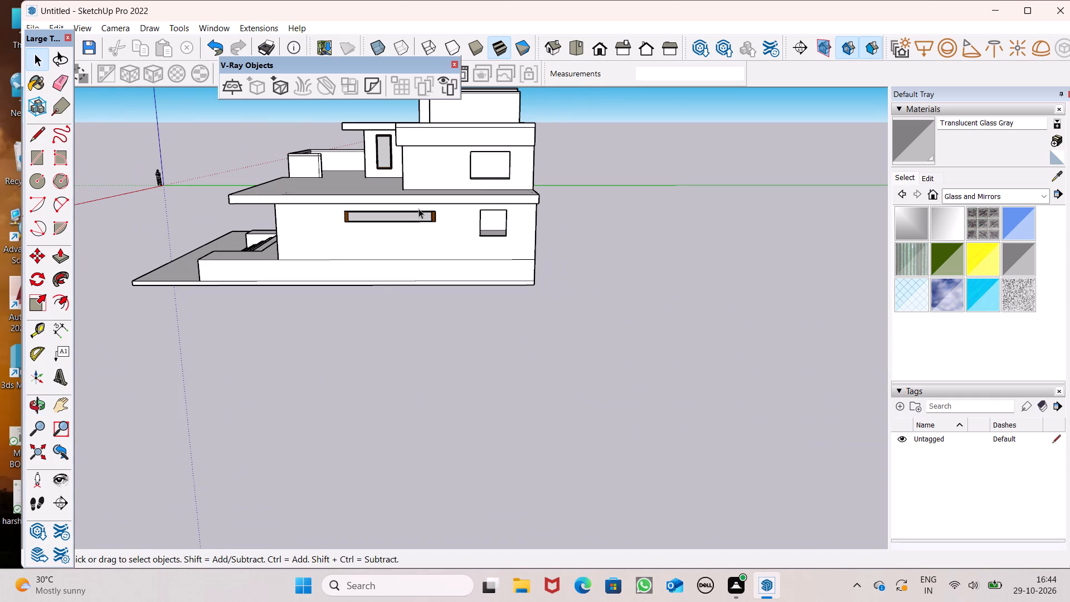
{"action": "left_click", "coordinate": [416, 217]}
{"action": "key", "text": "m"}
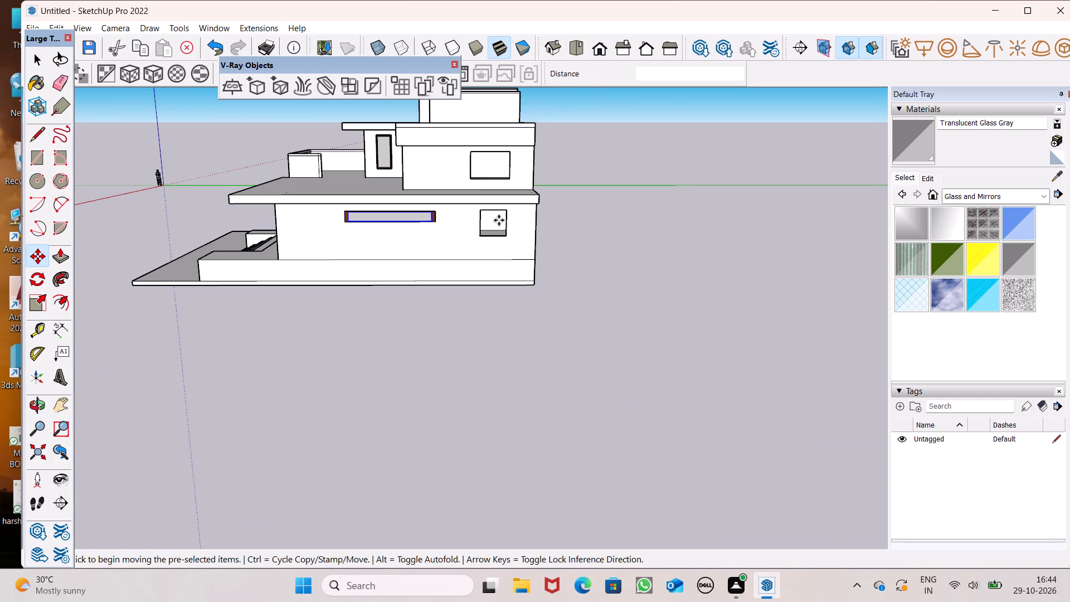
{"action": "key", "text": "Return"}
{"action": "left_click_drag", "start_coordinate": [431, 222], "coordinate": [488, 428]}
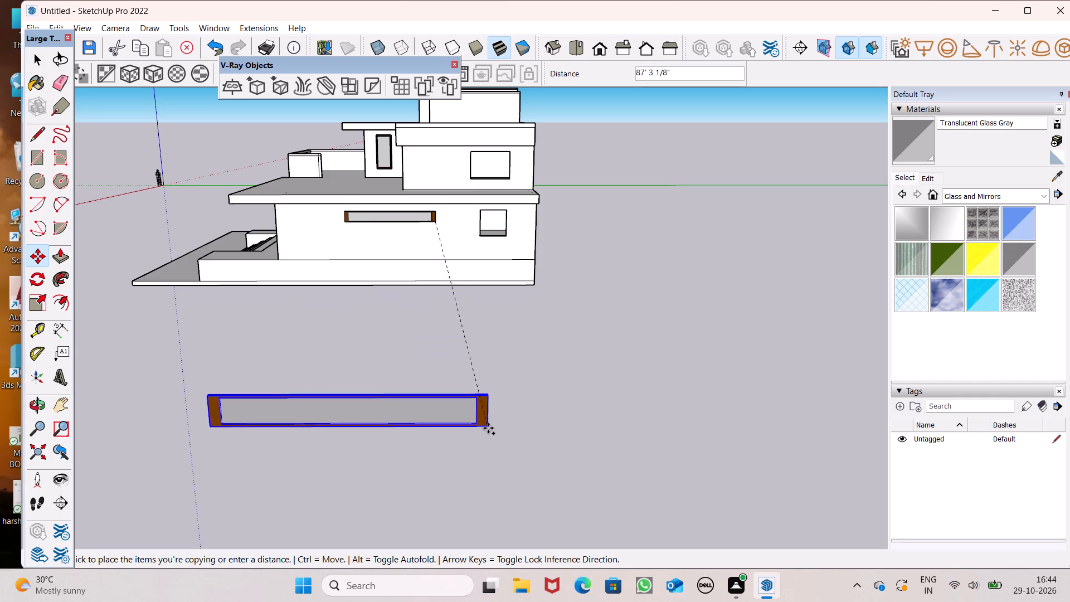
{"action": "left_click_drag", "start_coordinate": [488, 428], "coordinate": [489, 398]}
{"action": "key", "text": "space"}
Draw an upright square about 18' 4" by 18' 4" in the empty space beside the house, parallel to the side wall.
{"action": "scroll", "coordinate": [446, 284], "scroll_direction": "down", "scroll_amount": 5}
{"action": "middle_click_drag", "start_coordinate": [461, 312], "coordinate": [461, 308]}
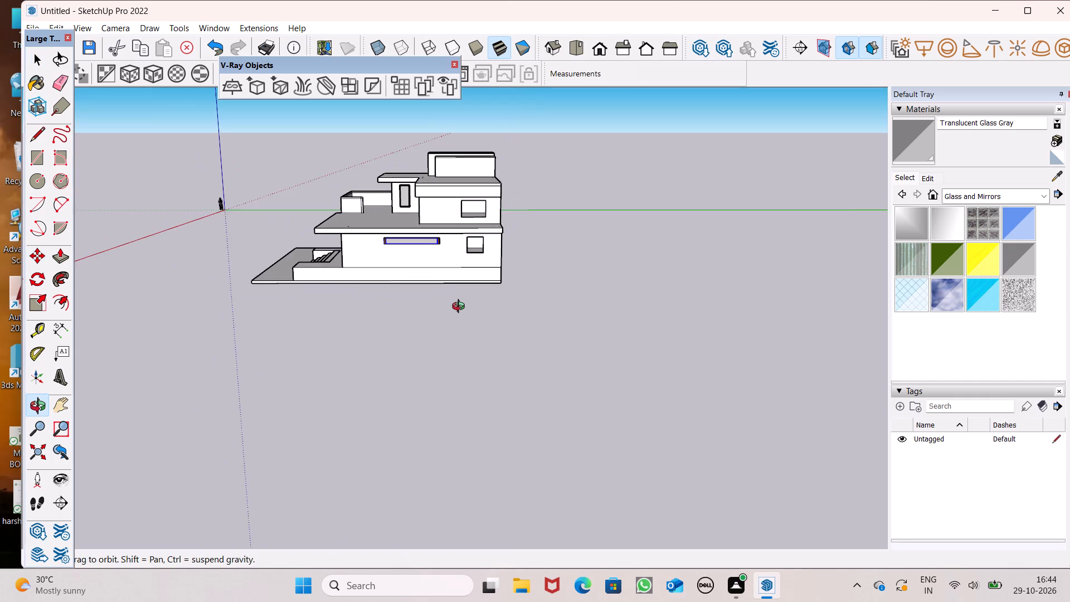
{"action": "middle_click_drag", "start_coordinate": [461, 308], "coordinate": [458, 296]}
{"action": "left_click", "coordinate": [42, 152]}
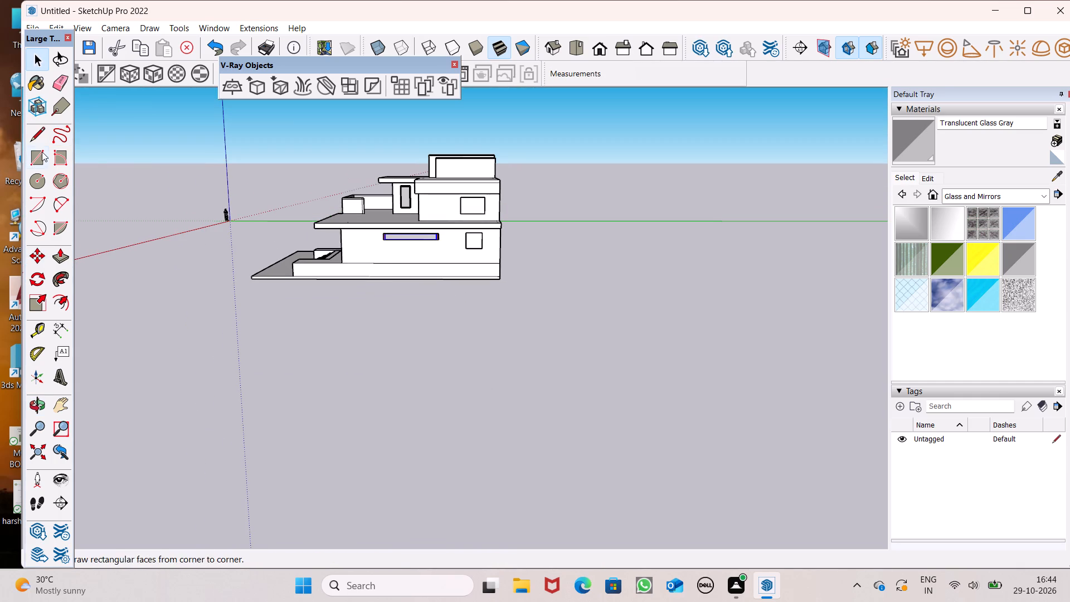
{"action": "middle_click_drag", "start_coordinate": [425, 329], "coordinate": [423, 280]}
{"action": "scroll", "coordinate": [427, 305], "scroll_direction": "up", "scroll_amount": 1}
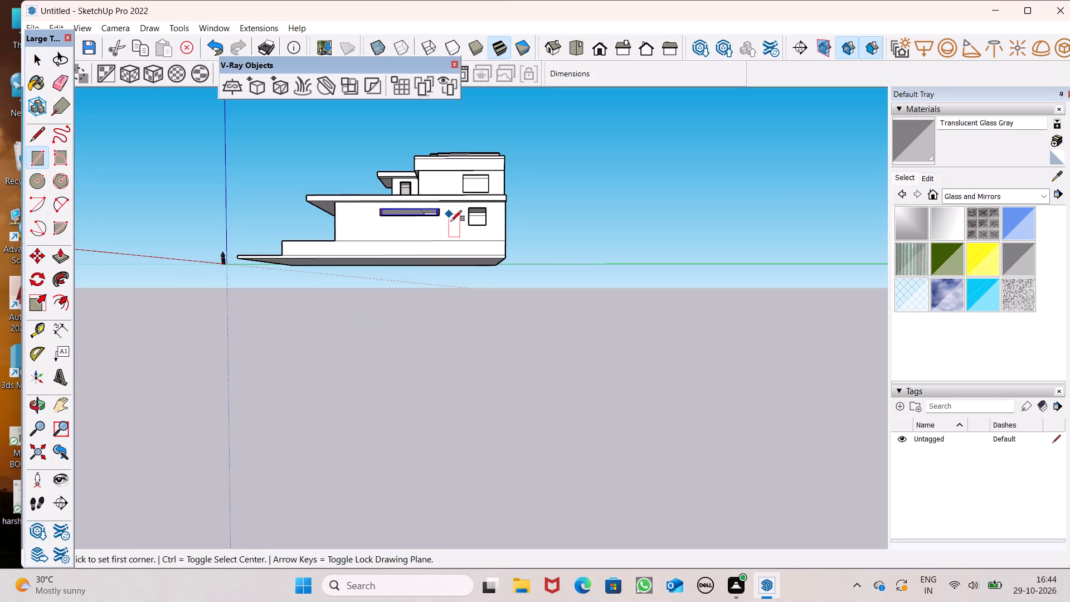
{"action": "middle_click_drag", "start_coordinate": [465, 268], "coordinate": [459, 339]}
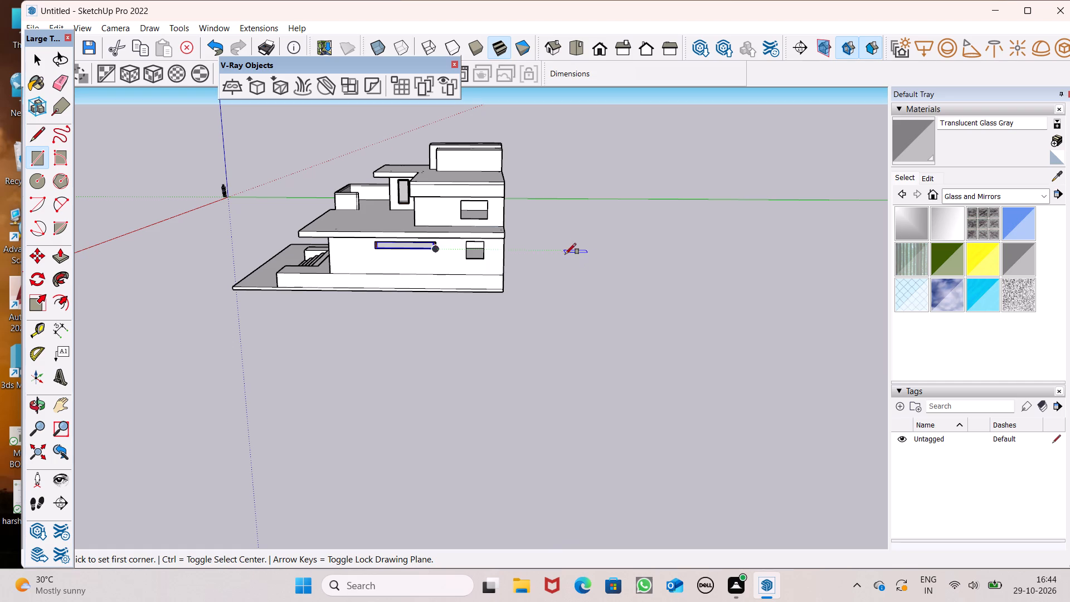
{"action": "middle_click_drag", "start_coordinate": [624, 298], "coordinate": [627, 237]}
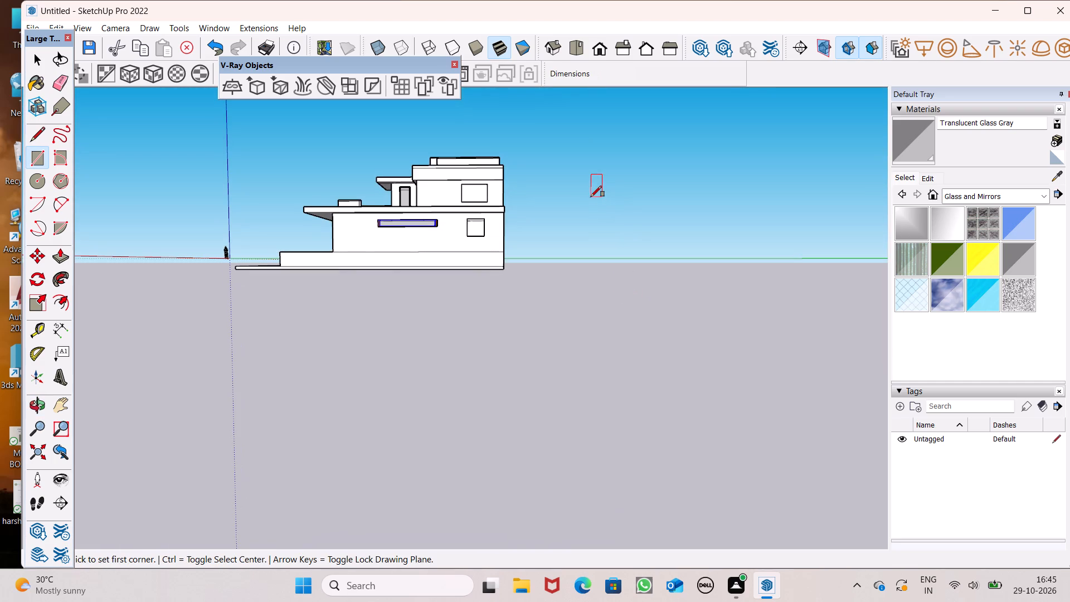
{"action": "left_click", "coordinate": [541, 217]}
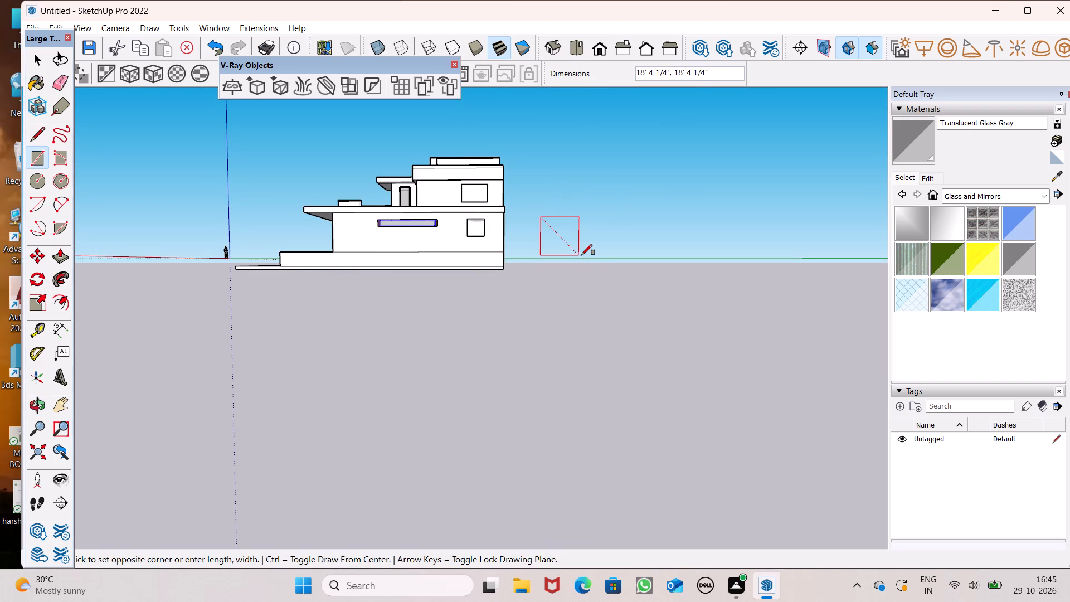
{"action": "left_click", "coordinate": [580, 253]}
{"action": "scroll", "coordinate": [573, 256], "scroll_direction": "up", "scroll_amount": 9}
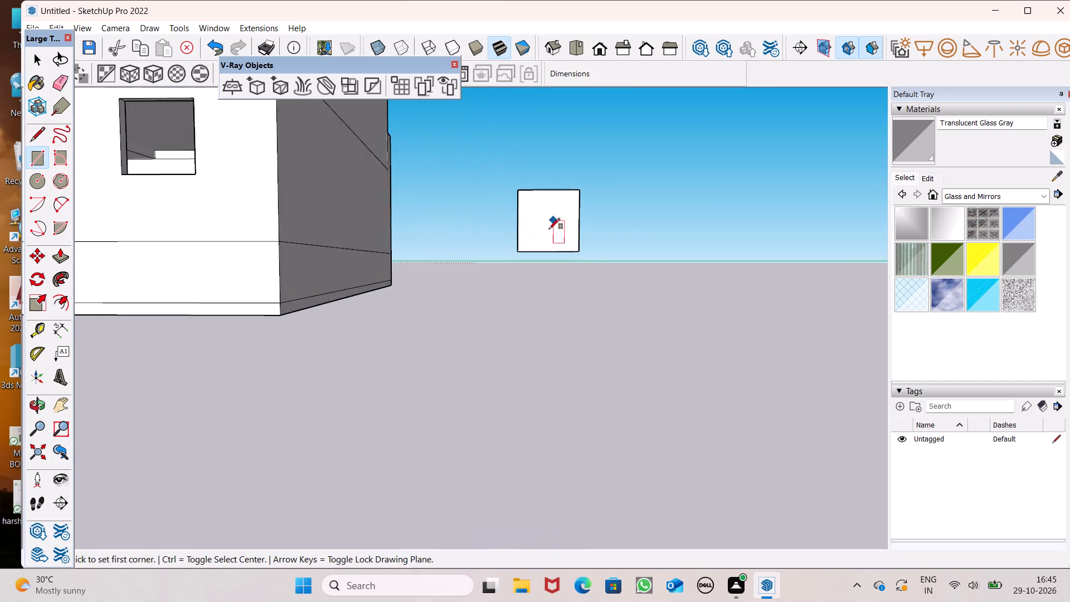
{"action": "scroll", "coordinate": [560, 258], "scroll_direction": "up", "scroll_amount": 1}
{"action": "middle_click_drag", "start_coordinate": [561, 261], "coordinate": [560, 300]}
{"action": "scroll", "coordinate": [554, 251], "scroll_direction": "down", "scroll_amount": 13}
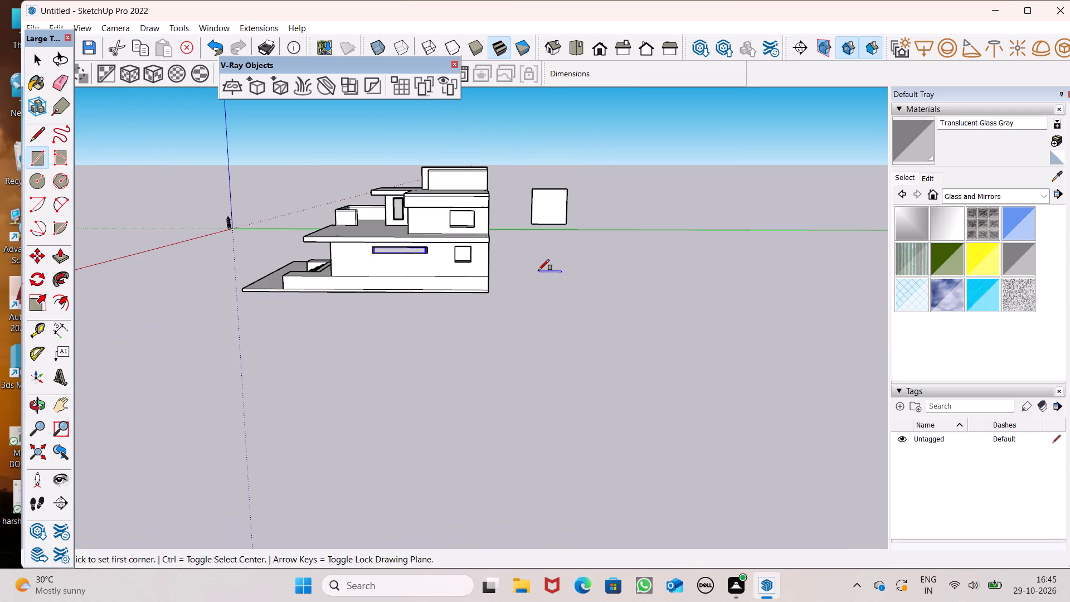
Move the square face and its edges down and outward, clear of the house's side wall.
{"action": "key", "text": "space"}
{"action": "double_click", "coordinate": [546, 210]}
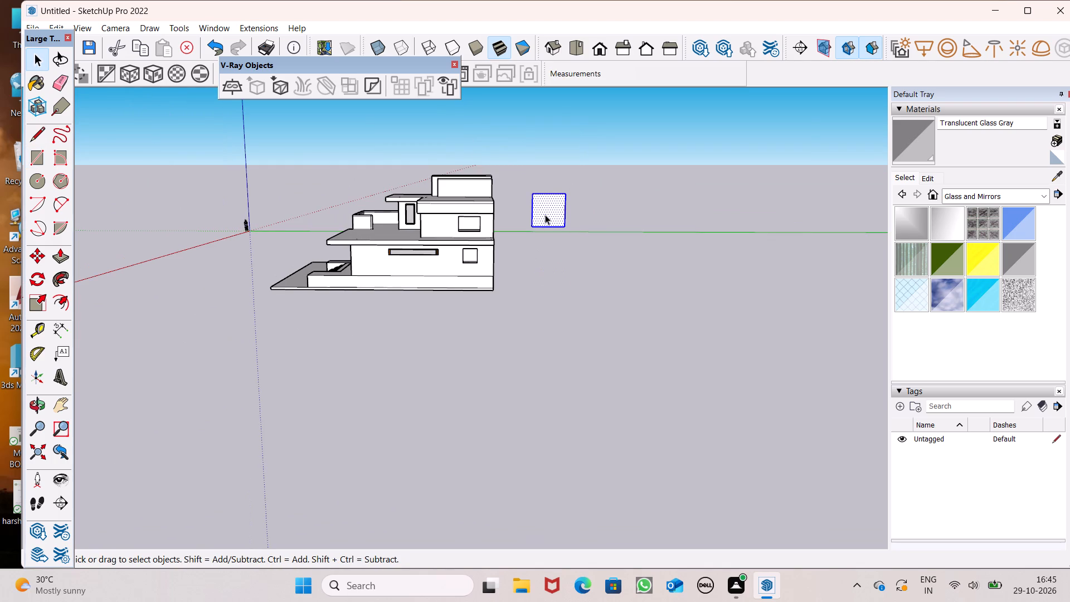
{"action": "key", "text": "m"}
{"action": "key", "text": "Return"}
{"action": "key", "text": "backslash"}
{"action": "left_click_drag", "start_coordinate": [561, 212], "coordinate": [561, 241]}
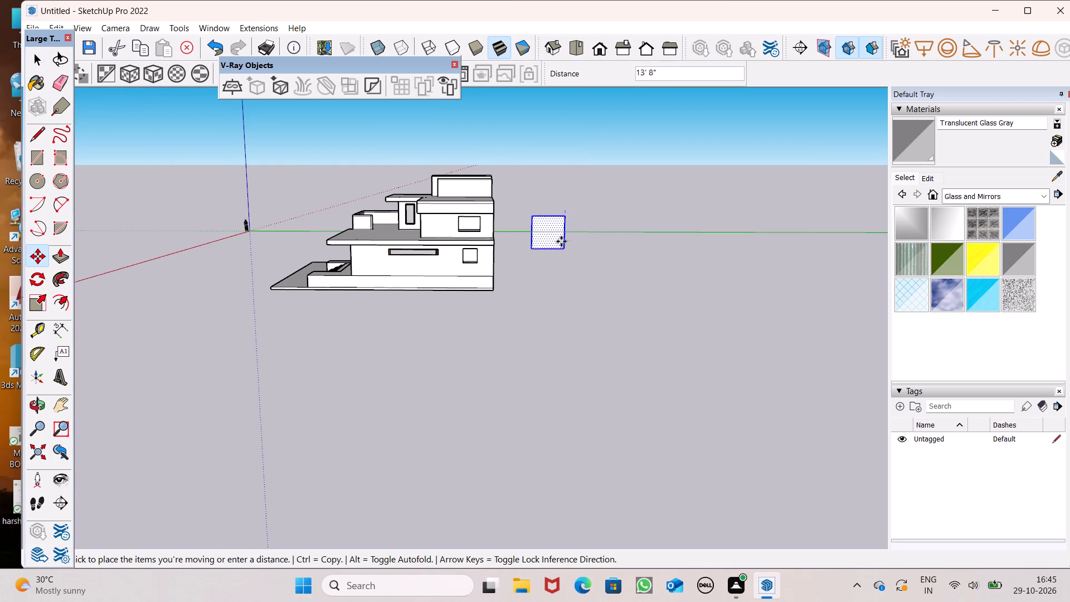
{"action": "left_click_drag", "start_coordinate": [561, 241], "coordinate": [550, 262]}
{"action": "key", "text": "space"}
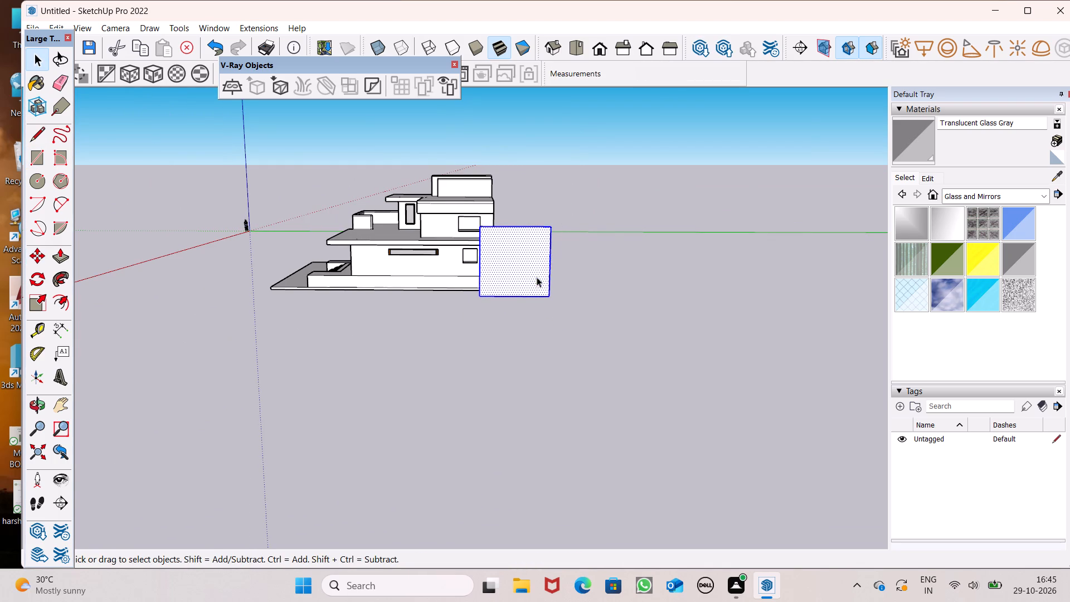
{"action": "left_click", "coordinate": [438, 310]}
Offset the square's outline inward by about 1' 1" to form the window frame border.
{"action": "scroll", "coordinate": [522, 257], "scroll_direction": "up", "scroll_amount": 4}
{"action": "left_click", "coordinate": [504, 260]}
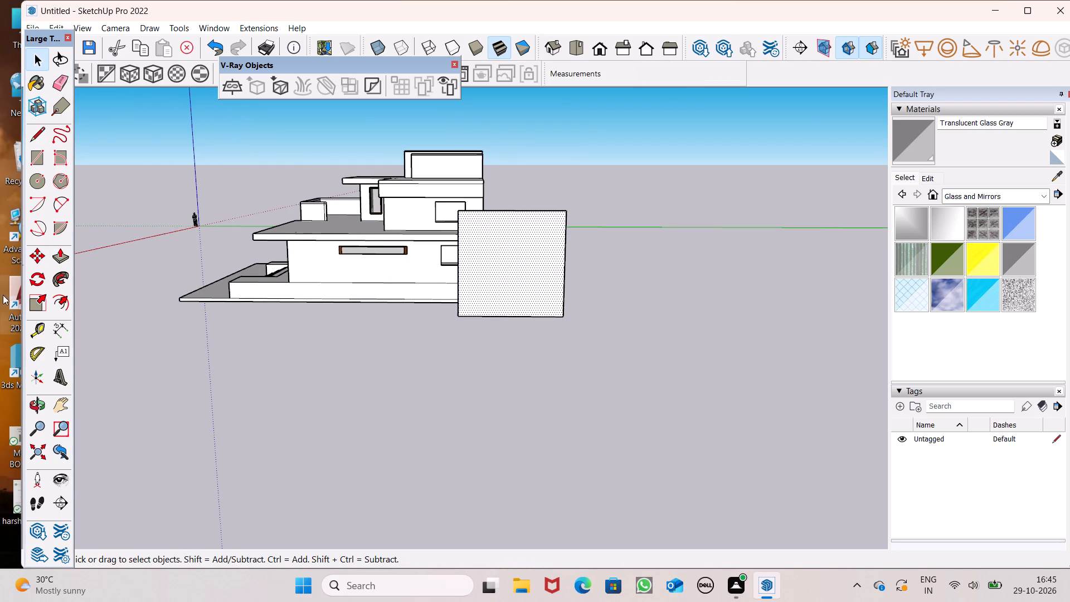
{"action": "left_click", "coordinate": [75, 302]}
{"action": "left_click", "coordinate": [66, 299]}
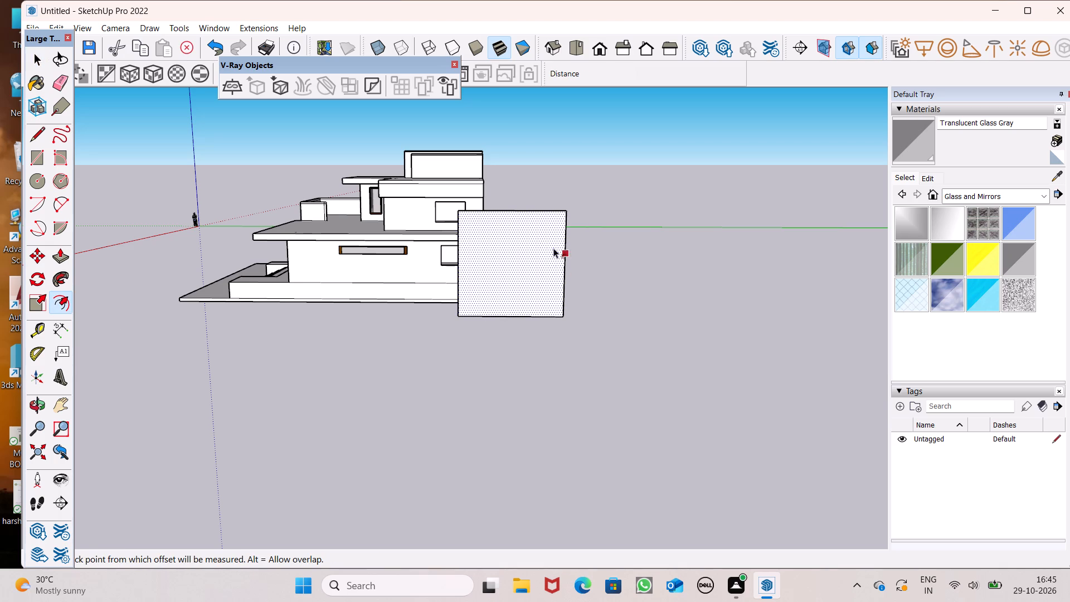
{"action": "left_click_drag", "start_coordinate": [526, 224], "coordinate": [524, 217]}
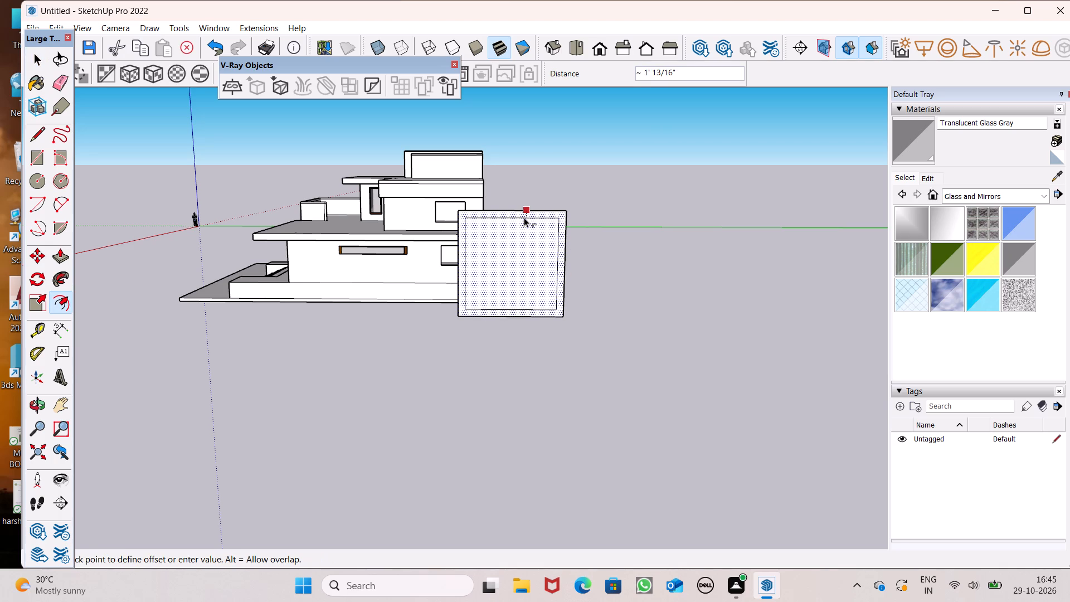
{"action": "left_click_drag", "start_coordinate": [524, 217], "coordinate": [524, 217]}
Draw a horizontal crossbar rectangle about 9" high by 15' 2" wide across the inner square, above its middle.
{"action": "left_click", "coordinate": [45, 162]}
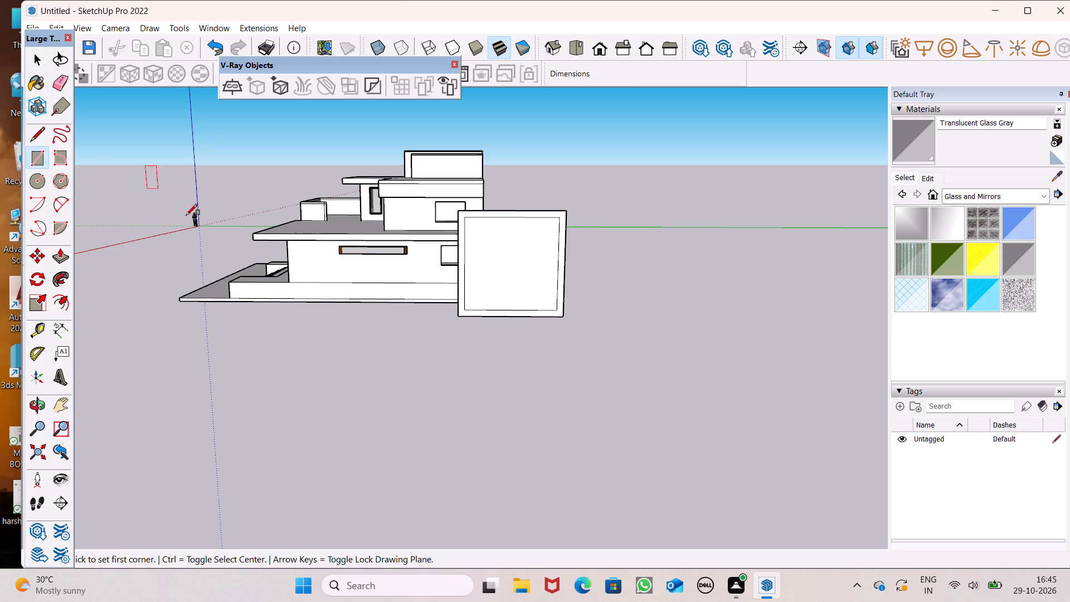
{"action": "scroll", "coordinate": [519, 263], "scroll_direction": "up", "scroll_amount": 7}
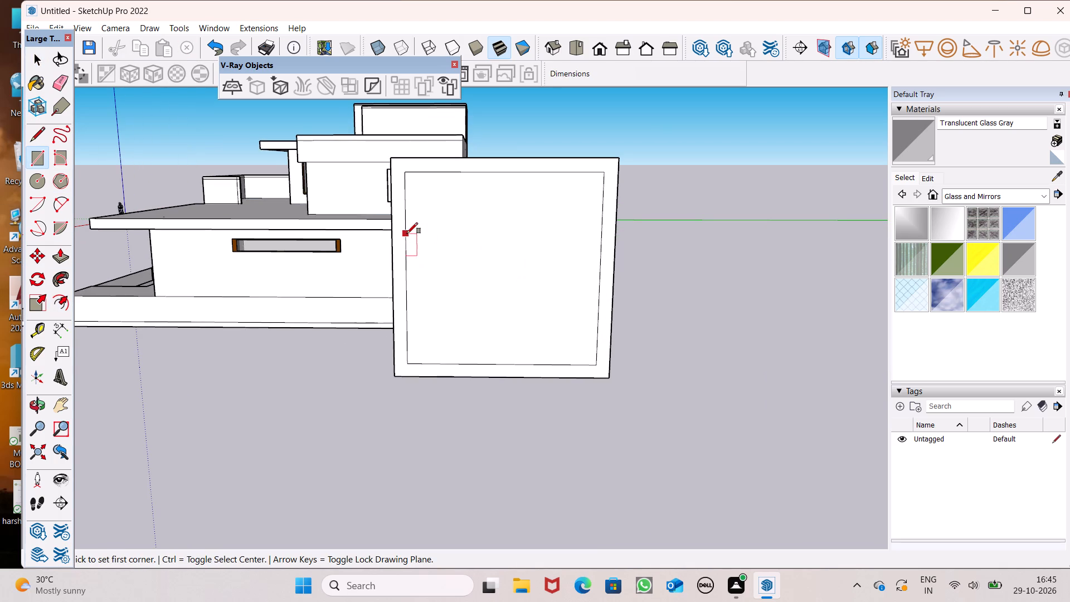
{"action": "left_click", "coordinate": [407, 237]}
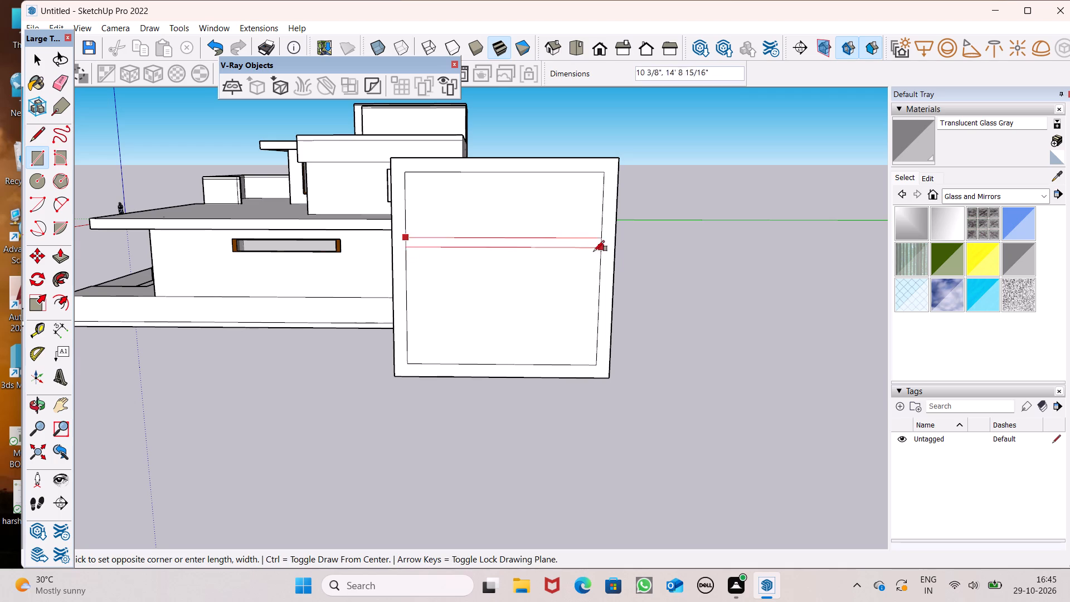
{"action": "left_click", "coordinate": [598, 247]}
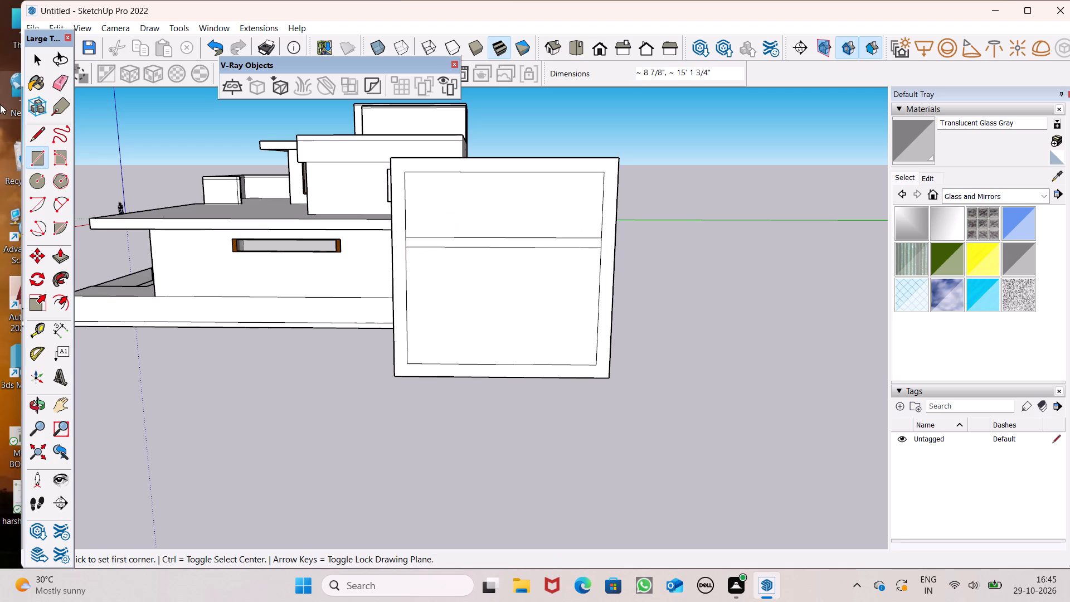
Erase the short edges at both ends of the crossbar so it joins the surrounding frame face.
{"action": "left_click", "coordinate": [51, 84]}
{"action": "scroll", "coordinate": [481, 284], "scroll_direction": "up", "scroll_amount": 4}
{"action": "scroll", "coordinate": [374, 237], "scroll_direction": "up", "scroll_amount": 4}
{"action": "left_click", "coordinate": [386, 227]}
{"action": "scroll", "coordinate": [275, 284], "scroll_direction": "down", "scroll_amount": 4}
{"action": "scroll", "coordinate": [552, 241], "scroll_direction": "up", "scroll_amount": 2}
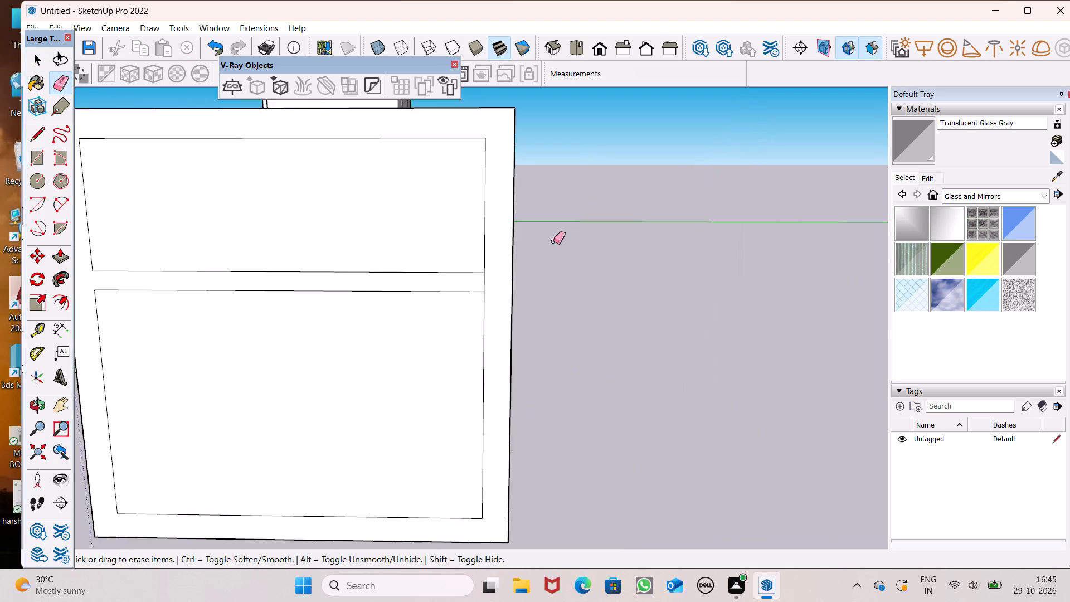
{"action": "scroll", "coordinate": [553, 241], "scroll_direction": "up", "scroll_amount": 4}
{"action": "scroll", "coordinate": [487, 264], "scroll_direction": "down", "scroll_amount": 5}
{"action": "scroll", "coordinate": [432, 310], "scroll_direction": "up", "scroll_amount": 4}
{"action": "scroll", "coordinate": [339, 304], "scroll_direction": "down", "scroll_amount": 3}
{"action": "scroll", "coordinate": [317, 309], "scroll_direction": "up", "scroll_amount": 2}
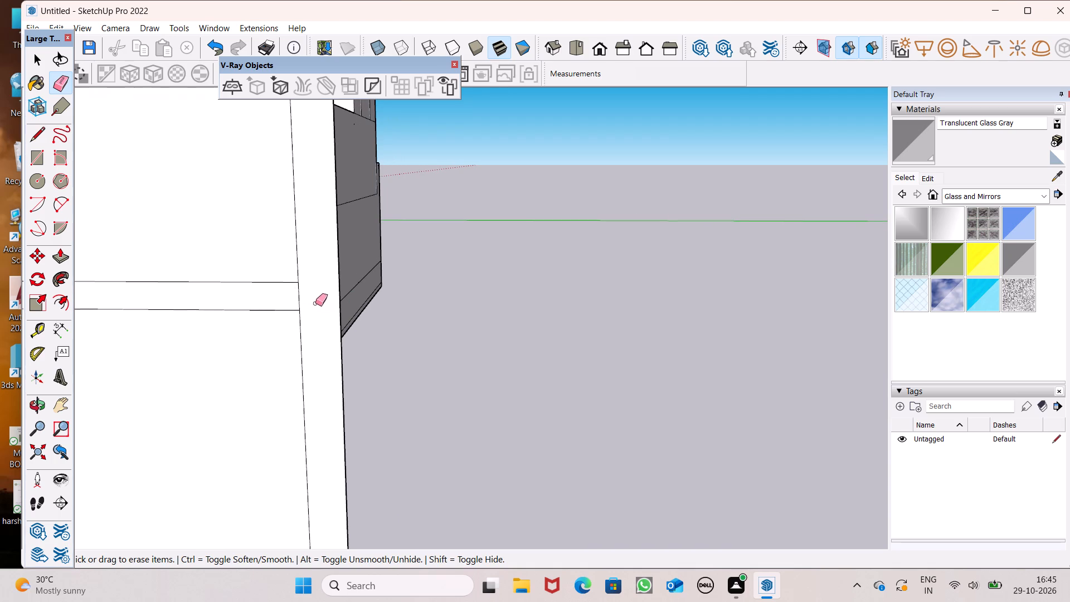
{"action": "left_click_drag", "start_coordinate": [299, 295], "coordinate": [306, 289]}
{"action": "scroll", "coordinate": [494, 306], "scroll_direction": "down", "scroll_amount": 7}
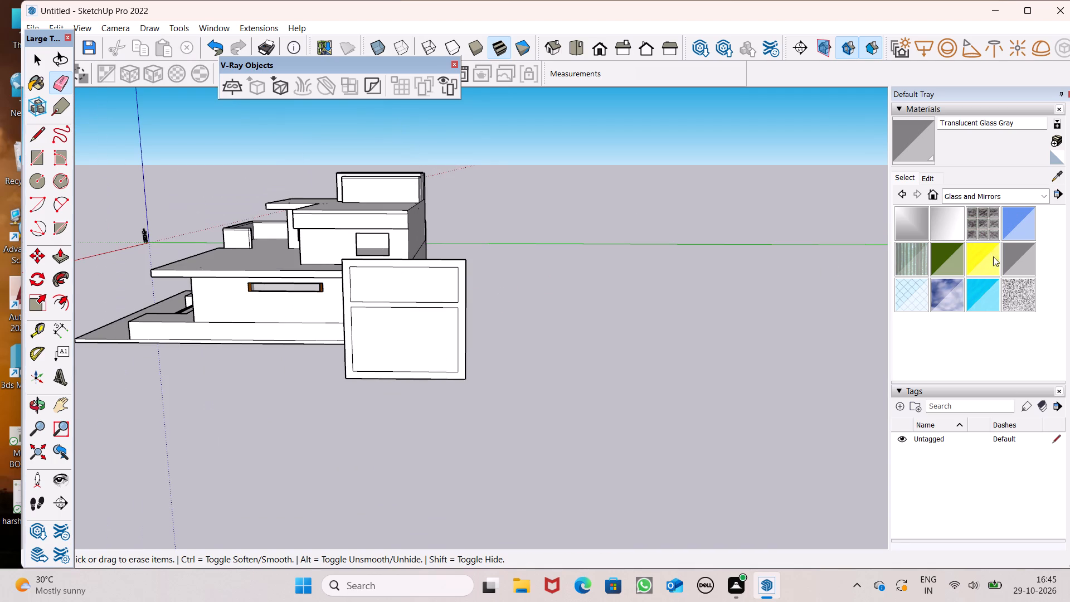
Paint the lower and upper window panes with Translucent Glass Gray.
{"action": "left_click", "coordinate": [1022, 256]}
{"action": "left_click", "coordinate": [397, 341]}
{"action": "left_click", "coordinate": [398, 293]}
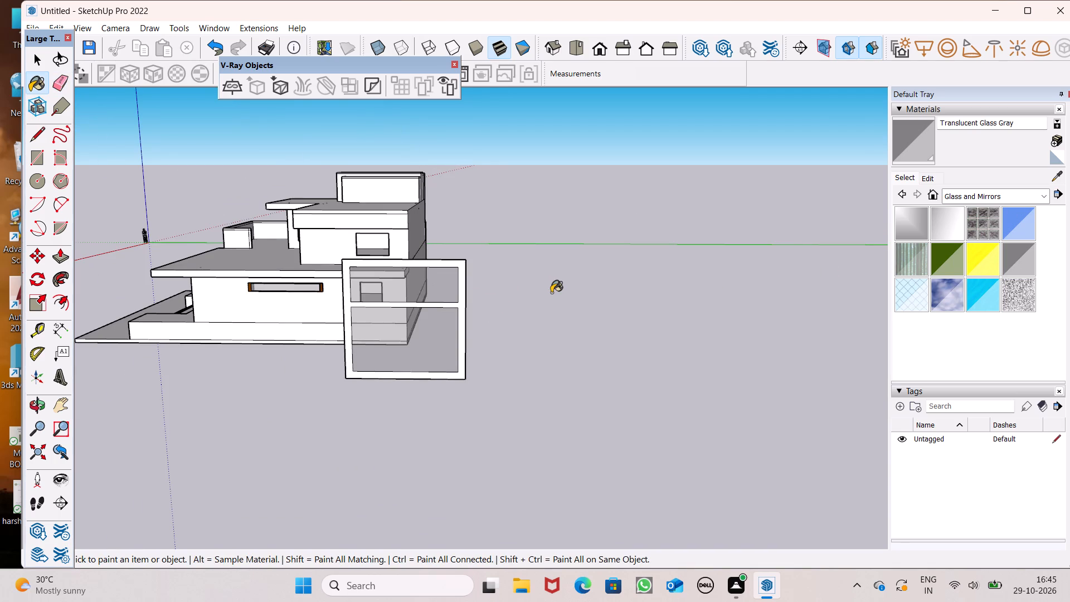
Extrude the frame and crossbar face outward by 10 1/2", leaving the glass panes in place.
{"action": "scroll", "coordinate": [552, 293], "scroll_direction": "down", "scroll_amount": 2}
{"action": "middle_click_drag", "start_coordinate": [583, 340], "coordinate": [98, 368]}
{"action": "scroll", "coordinate": [568, 358], "scroll_direction": "down", "scroll_amount": 1}
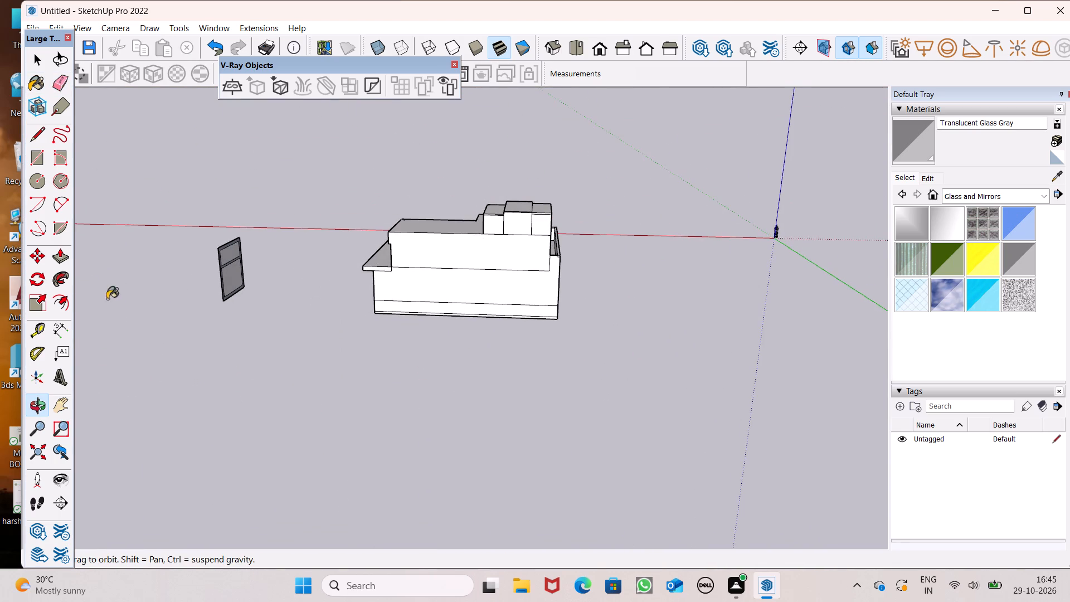
{"action": "left_click", "coordinate": [56, 260]}
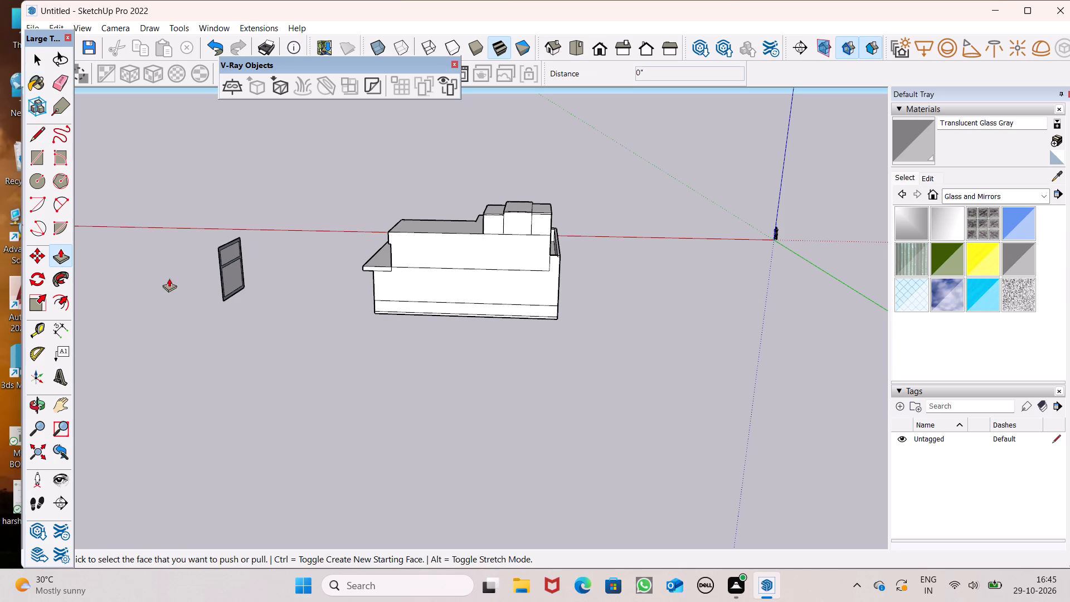
{"action": "scroll", "coordinate": [176, 273], "scroll_direction": "up", "scroll_amount": 1}
{"action": "scroll", "coordinate": [177, 273], "scroll_direction": "down", "scroll_amount": 1}
{"action": "middle_click_drag", "start_coordinate": [174, 313], "coordinate": [411, 344]}
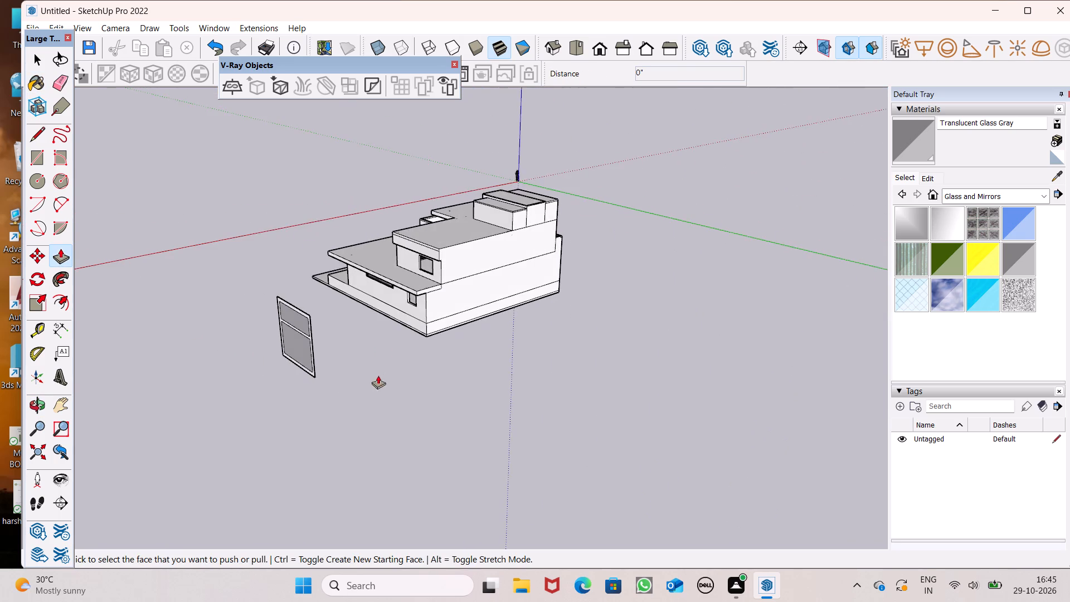
{"action": "scroll", "coordinate": [339, 381], "scroll_direction": "up", "scroll_amount": 7}
{"action": "middle_click_drag", "start_coordinate": [259, 371], "coordinate": [288, 373]}
{"action": "scroll", "coordinate": [290, 370], "scroll_direction": "up", "scroll_amount": 7}
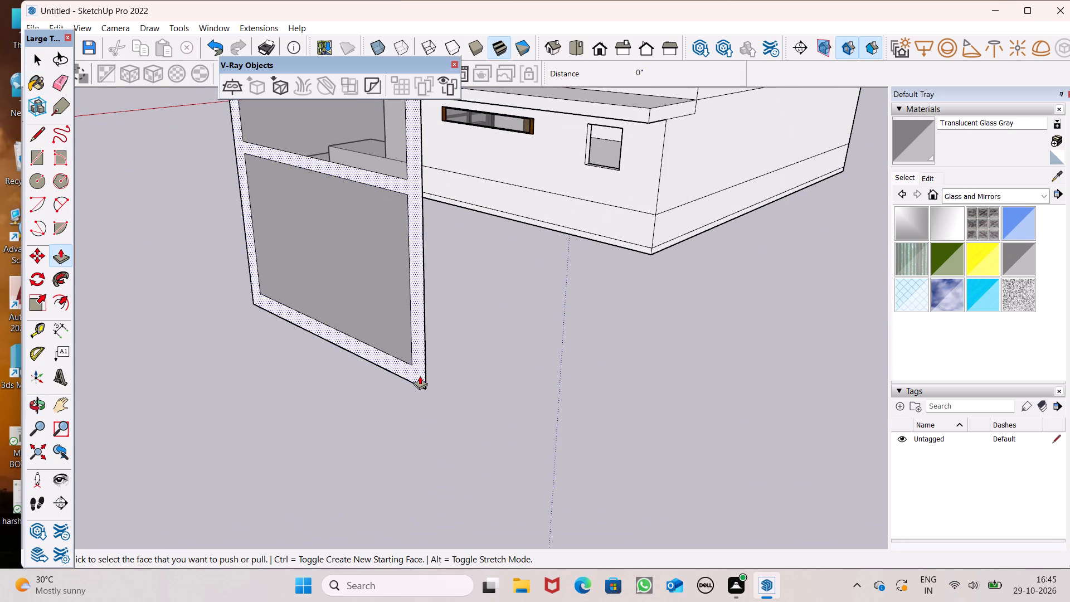
{"action": "left_click_drag", "start_coordinate": [420, 375], "coordinate": [412, 389]}
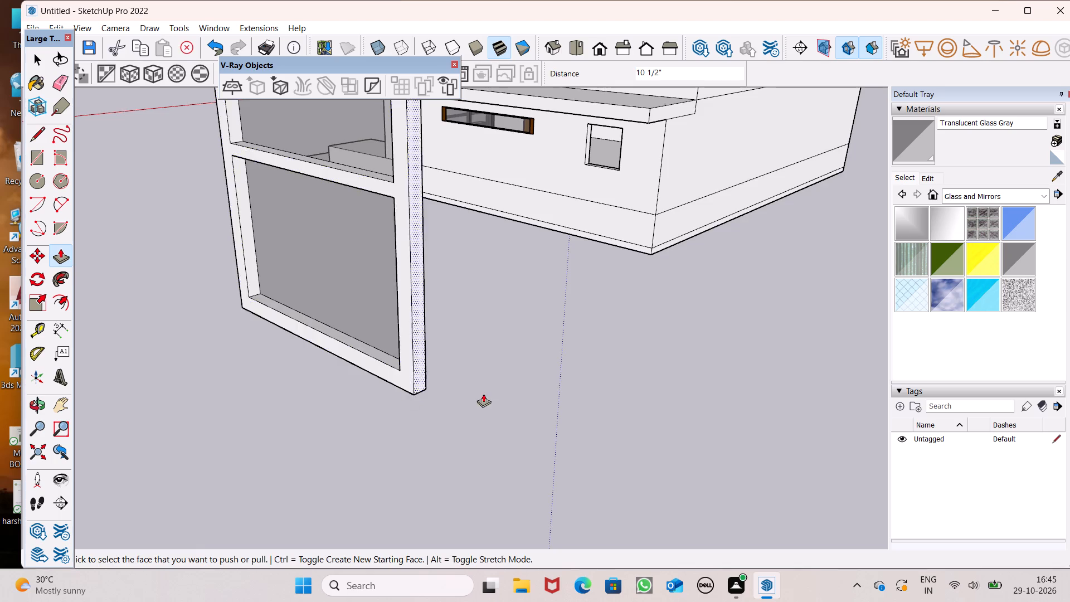
Push/pull the window frame's opposite face by about 7 1/8".
{"action": "middle_click_drag", "start_coordinate": [483, 390], "coordinate": [319, 428]}
{"action": "scroll", "coordinate": [393, 333], "scroll_direction": "down", "scroll_amount": 7}
{"action": "scroll", "coordinate": [215, 347], "scroll_direction": "up", "scroll_amount": 7}
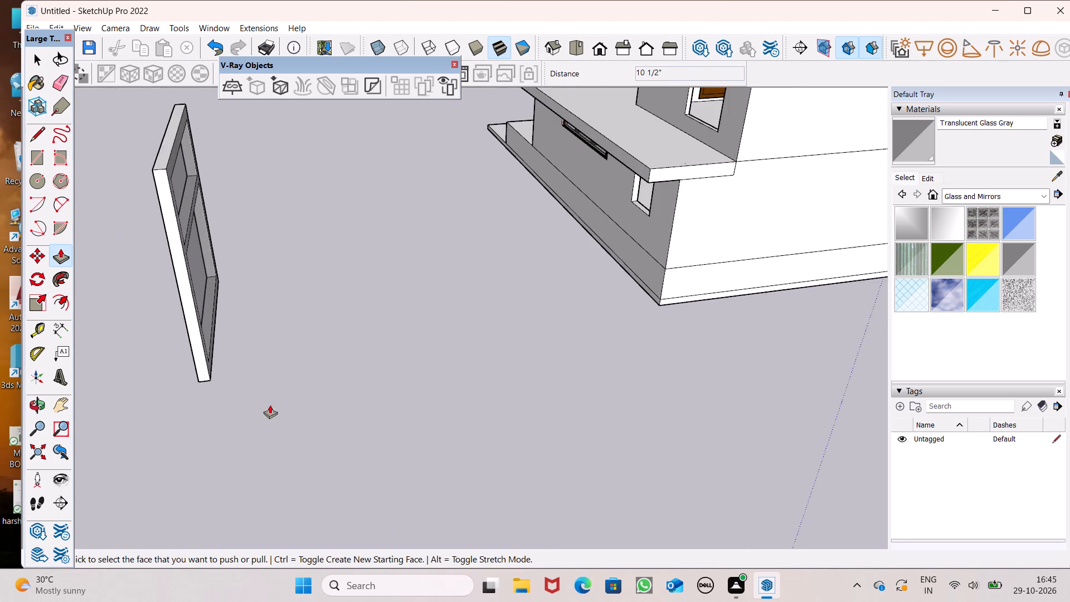
{"action": "middle_click_drag", "start_coordinate": [192, 410], "coordinate": [116, 414]}
{"action": "scroll", "coordinate": [115, 406], "scroll_direction": "up", "scroll_amount": 1}
{"action": "scroll", "coordinate": [112, 343], "scroll_direction": "up", "scroll_amount": 6}
{"action": "left_click_drag", "start_coordinate": [134, 313], "coordinate": [149, 313]}
Bring up the Colors material collection and look through it for a dark brown for the window frame.
{"action": "scroll", "coordinate": [221, 325], "scroll_direction": "down", "scroll_amount": 6}
{"action": "middle_click_drag", "start_coordinate": [348, 344], "coordinate": [709, 291]}
{"action": "scroll", "coordinate": [383, 385], "scroll_direction": "down", "scroll_amount": 1}
{"action": "scroll", "coordinate": [383, 386], "scroll_direction": "up", "scroll_amount": 1}
{"action": "scroll", "coordinate": [383, 388], "scroll_direction": "down", "scroll_amount": 3}
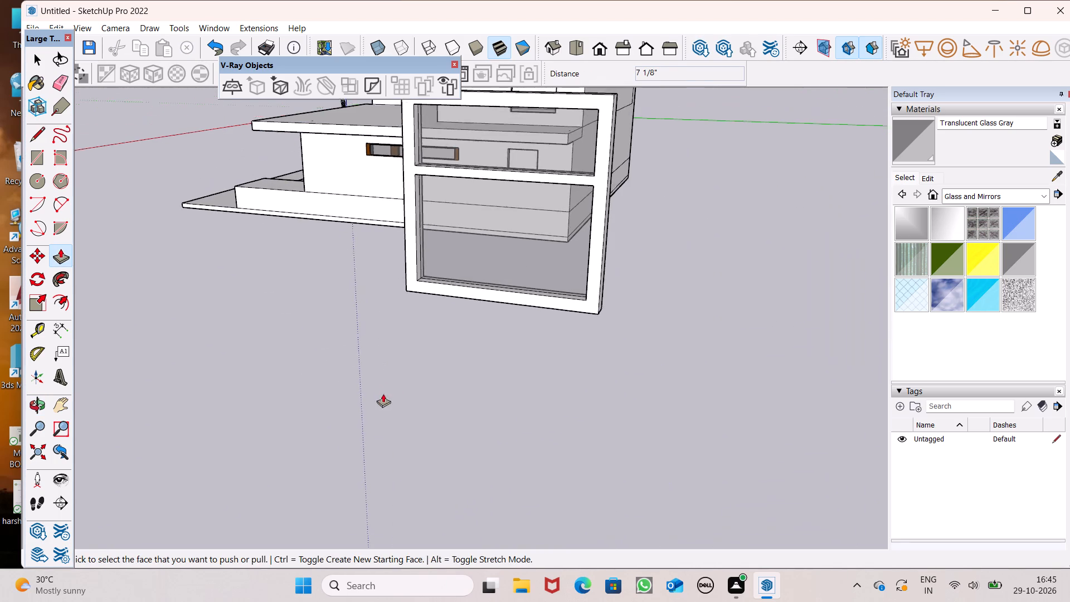
{"action": "scroll", "coordinate": [383, 394], "scroll_direction": "down", "scroll_amount": 1}
{"action": "key", "text": "space"}
{"action": "left_click", "coordinate": [988, 201]}
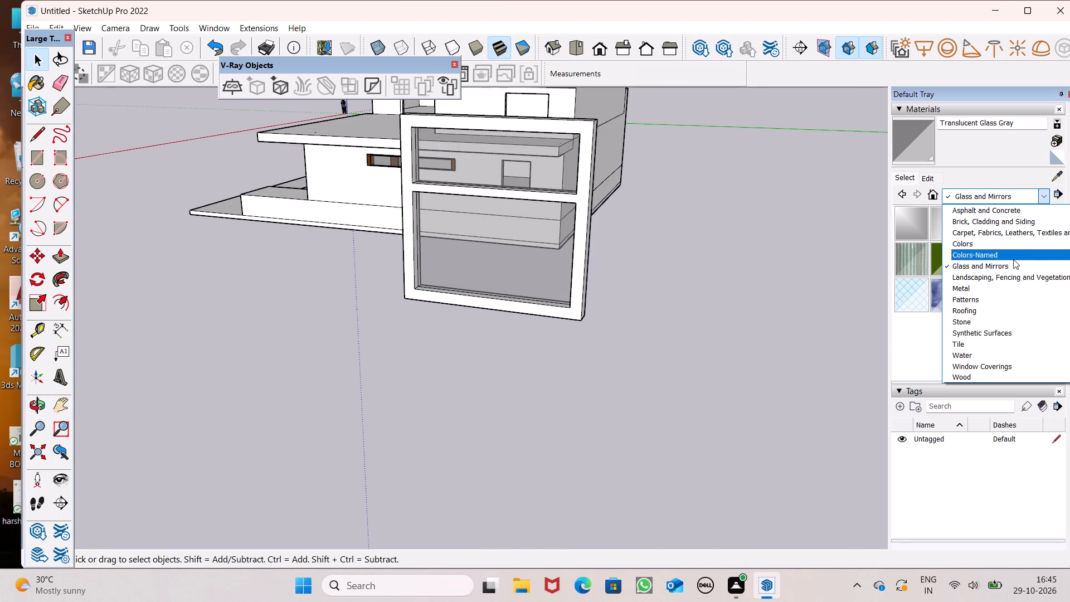
{"action": "left_click", "coordinate": [1015, 248]}
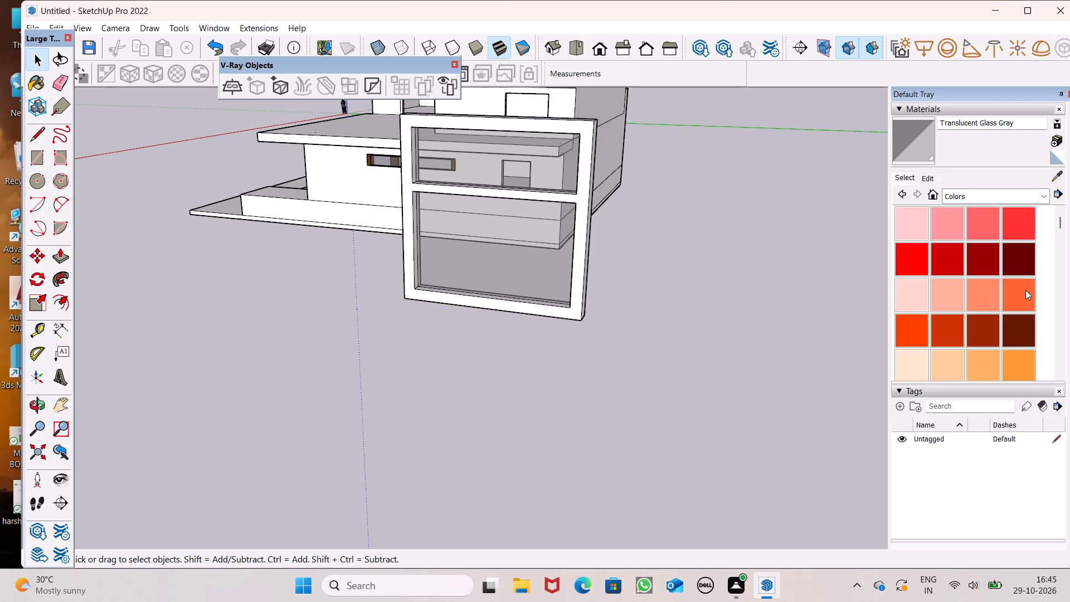
{"action": "scroll", "coordinate": [973, 304], "scroll_direction": "down", "scroll_amount": 10}
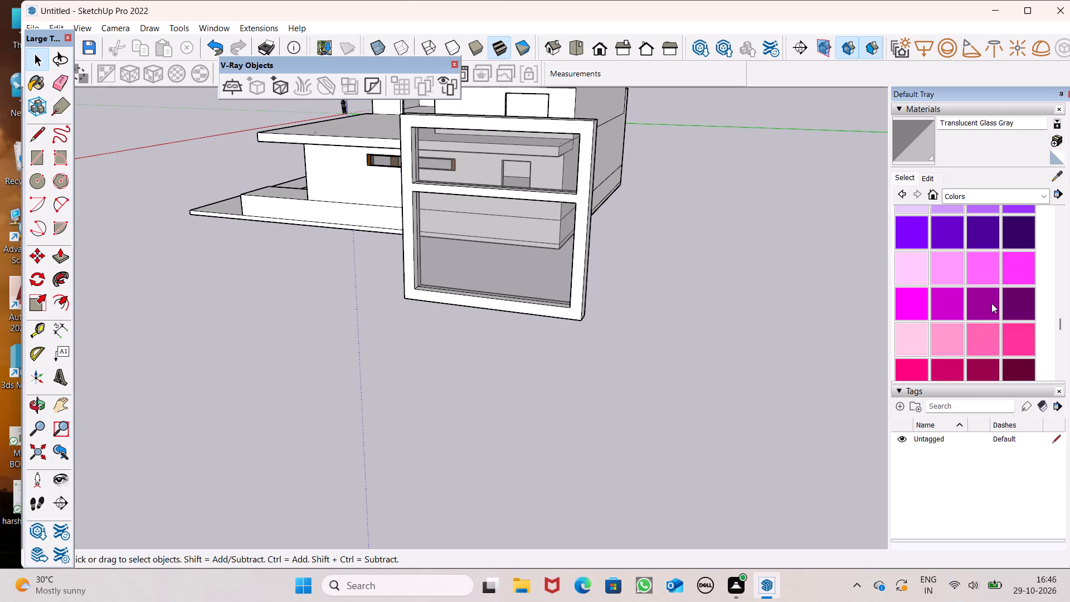
{"action": "scroll", "coordinate": [995, 312], "scroll_direction": "down", "scroll_amount": 3}
{"action": "scroll", "coordinate": [996, 313], "scroll_direction": "up", "scroll_amount": 7}
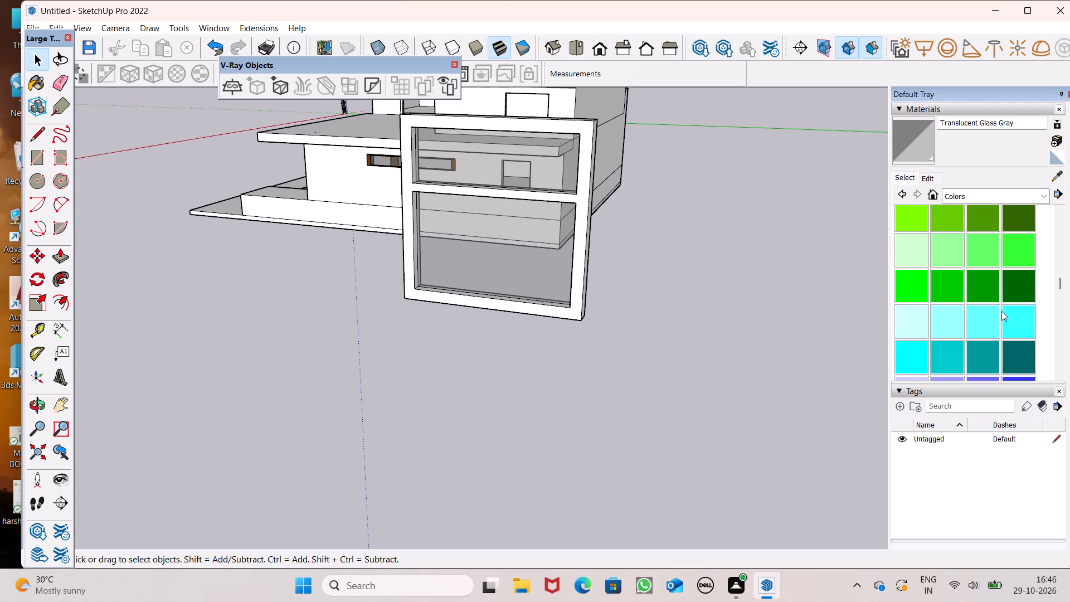
{"action": "scroll", "coordinate": [1001, 311], "scroll_direction": "up", "scroll_amount": 4}
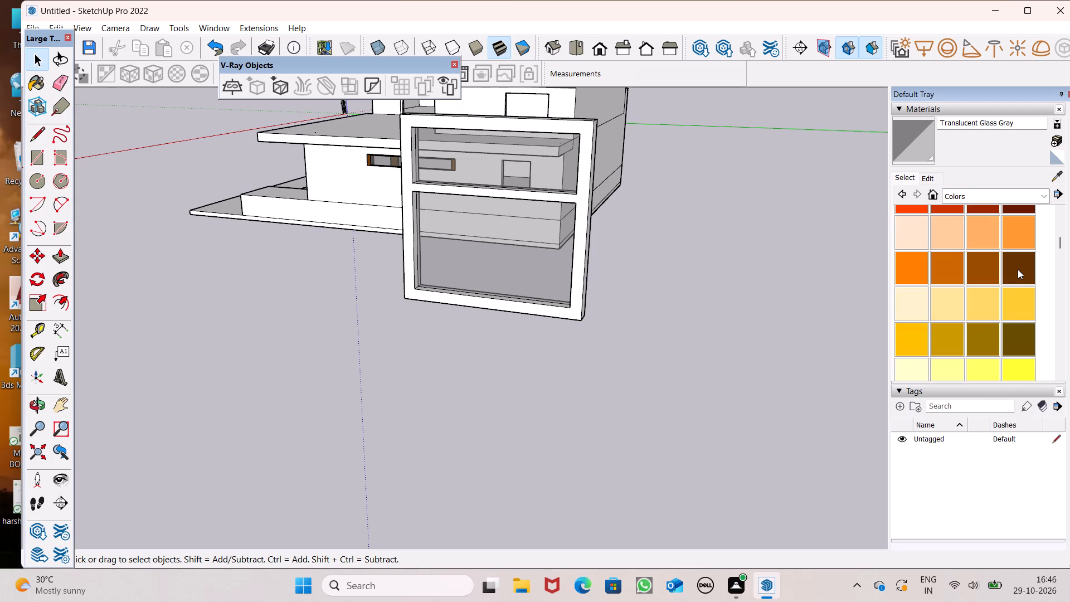
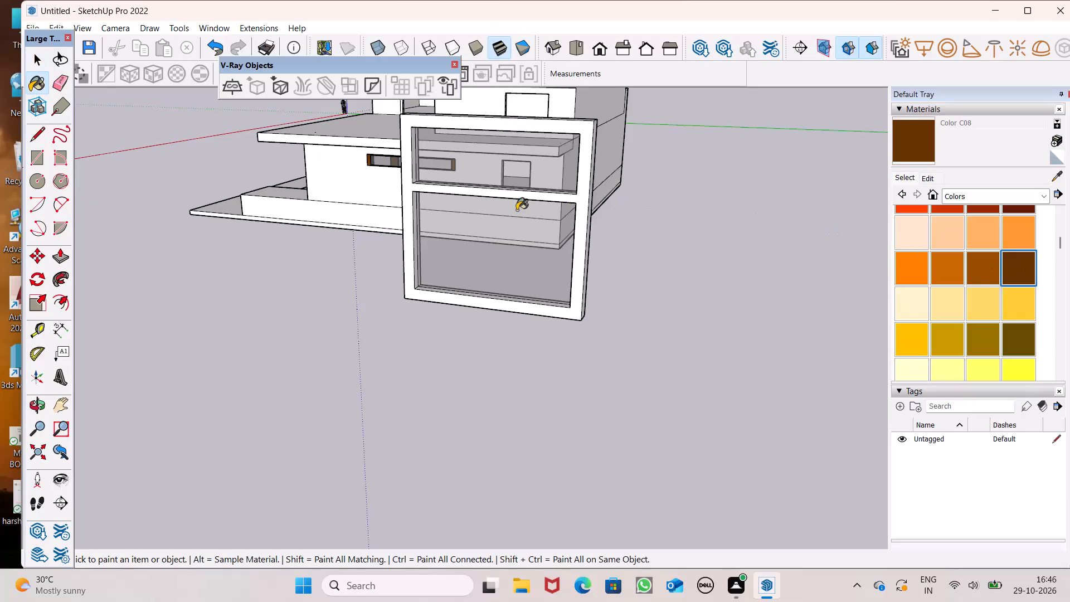
Paint the window frame's front face, crossbar top, bottom inner face and one side's inner faces with Color C08 dark brown.
{"action": "scroll", "coordinate": [517, 210], "scroll_direction": "up", "scroll_amount": 5}
{"action": "scroll", "coordinate": [675, 201], "scroll_direction": "up", "scroll_amount": 4}
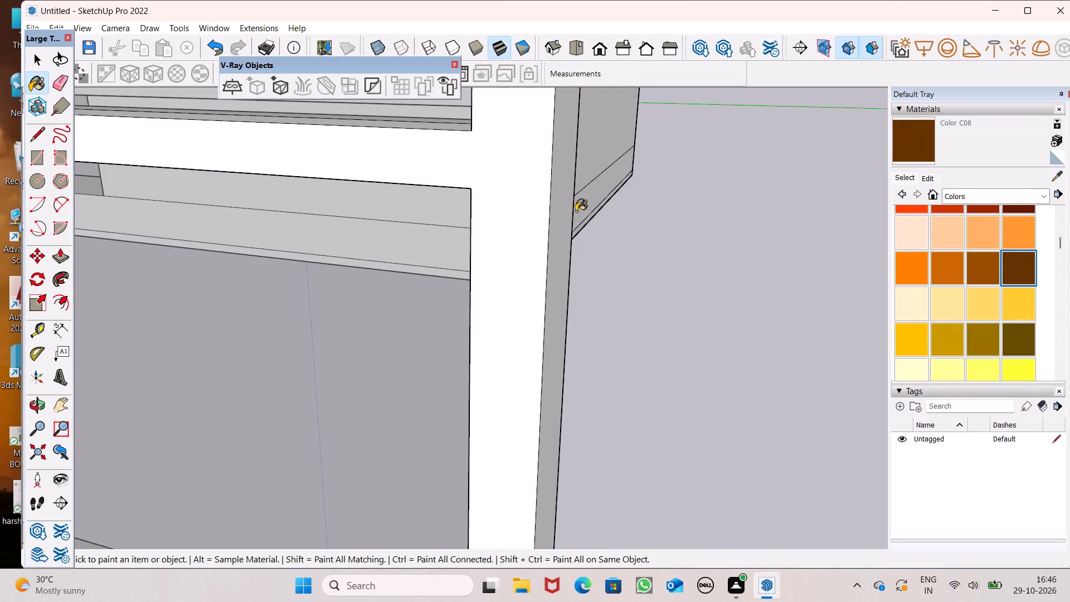
{"action": "scroll", "coordinate": [576, 211], "scroll_direction": "down", "scroll_amount": 6}
{"action": "scroll", "coordinate": [544, 207], "scroll_direction": "up", "scroll_amount": 6}
{"action": "left_click", "coordinate": [544, 203]}
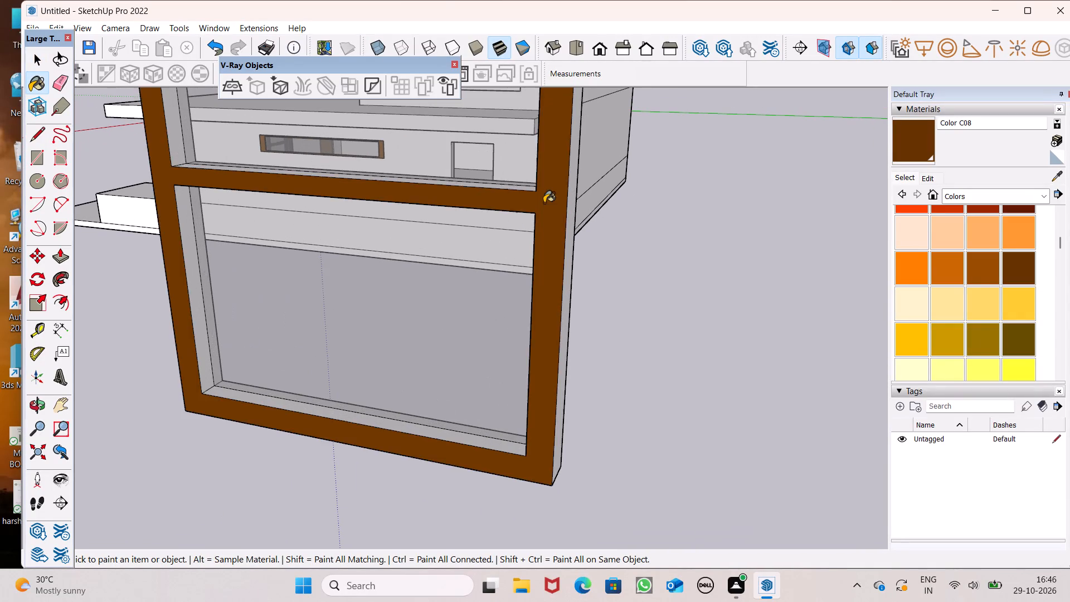
{"action": "middle_click_drag", "start_coordinate": [547, 211], "coordinate": [560, 300]}
{"action": "scroll", "coordinate": [560, 271], "scroll_direction": "up", "scroll_amount": 1}
{"action": "scroll", "coordinate": [495, 210], "scroll_direction": "up", "scroll_amount": 5}
{"action": "left_click", "coordinate": [494, 209]}
{"action": "scroll", "coordinate": [494, 211], "scroll_direction": "down", "scroll_amount": 6}
{"action": "middle_click_drag", "start_coordinate": [530, 238], "coordinate": [501, 234]}
{"action": "scroll", "coordinate": [524, 234], "scroll_direction": "up", "scroll_amount": 1}
{"action": "scroll", "coordinate": [263, 265], "scroll_direction": "up", "scroll_amount": 5}
{"action": "left_click", "coordinate": [146, 360]}
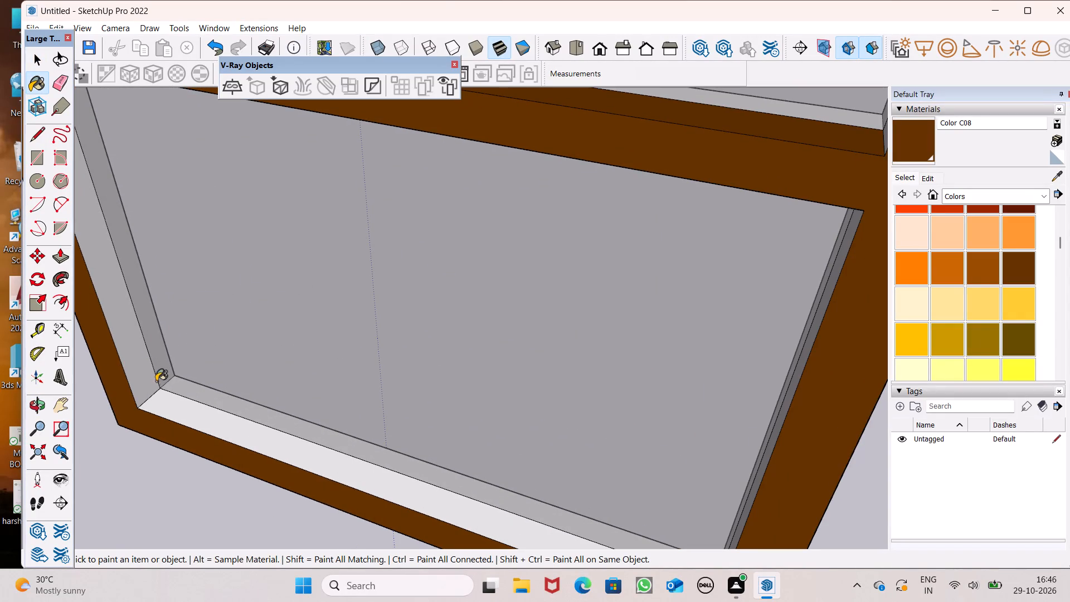
{"action": "left_click", "coordinate": [171, 404]}
{"action": "scroll", "coordinate": [267, 302], "scroll_direction": "down", "scroll_amount": 7}
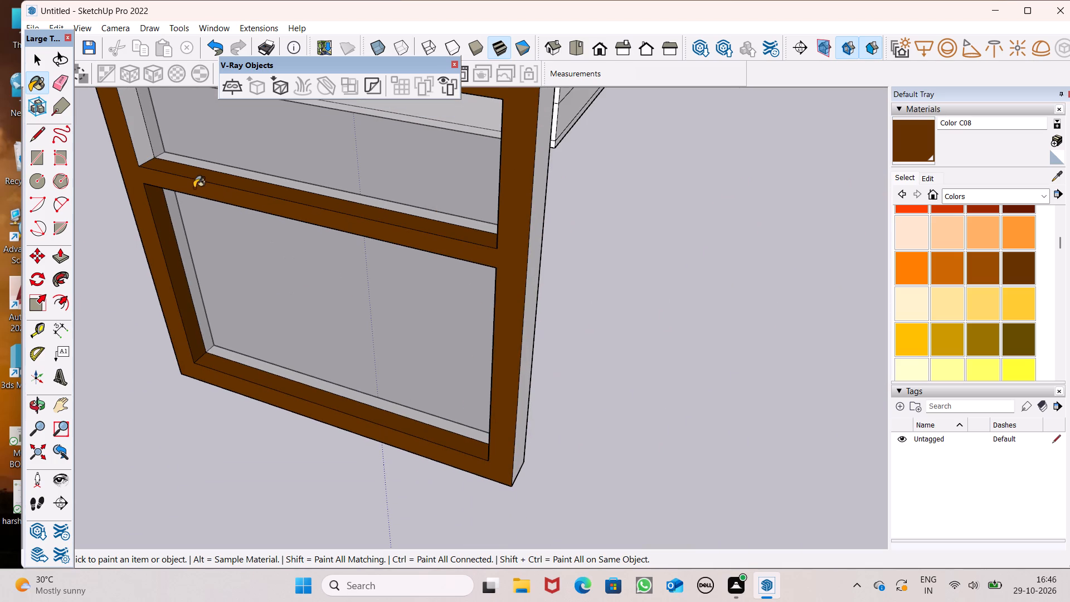
{"action": "left_click", "coordinate": [139, 143]}
Paint one outer side face and the top face of the window frame with Color C08.
{"action": "scroll", "coordinate": [182, 183], "scroll_direction": "down", "scroll_amount": 3}
{"action": "middle_click_drag", "start_coordinate": [304, 220], "coordinate": [241, 226]}
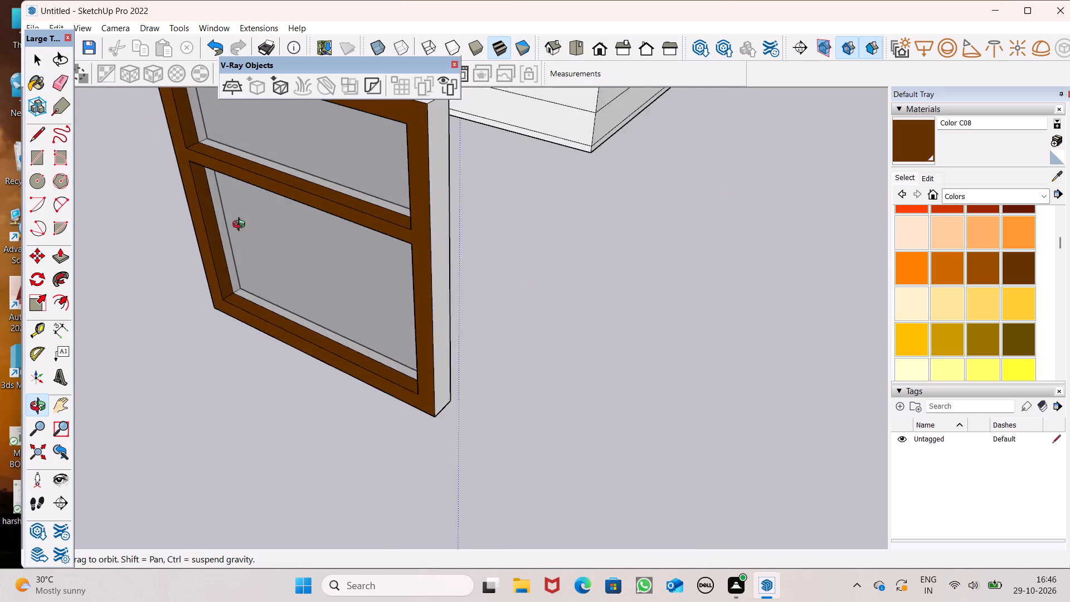
{"action": "middle_click_drag", "start_coordinate": [241, 226], "coordinate": [221, 230]}
{"action": "left_click", "coordinate": [445, 315]}
{"action": "scroll", "coordinate": [446, 319], "scroll_direction": "down", "scroll_amount": 6}
{"action": "middle_click_drag", "start_coordinate": [451, 332], "coordinate": [447, 378]}
{"action": "scroll", "coordinate": [393, 210], "scroll_direction": "up", "scroll_amount": 4}
{"action": "left_click", "coordinate": [393, 287]}
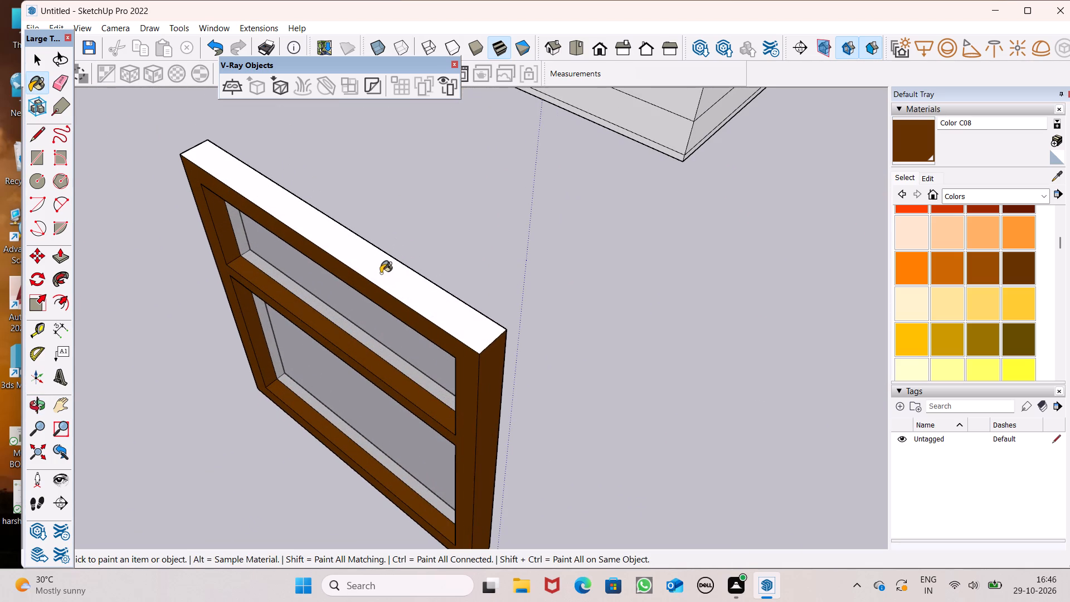
Paint the front's remaining inner side faces beside both panes and the frame's other outer side with Color C08.
{"action": "scroll", "coordinate": [381, 273], "scroll_direction": "down", "scroll_amount": 4}
{"action": "middle_click_drag", "start_coordinate": [244, 298], "coordinate": [791, 212]}
{"action": "scroll", "coordinate": [645, 307], "scroll_direction": "up", "scroll_amount": 2}
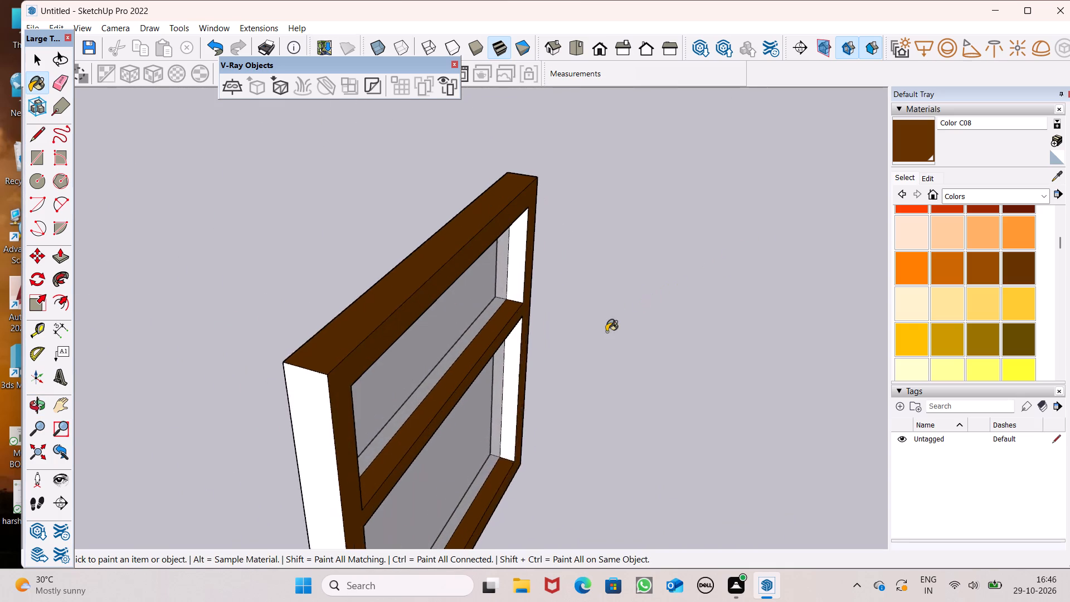
{"action": "scroll", "coordinate": [606, 332], "scroll_direction": "up", "scroll_amount": 2}
{"action": "left_click", "coordinate": [493, 264]}
{"action": "left_click", "coordinate": [492, 347]}
{"action": "scroll", "coordinate": [482, 243], "scroll_direction": "down", "scroll_amount": 6}
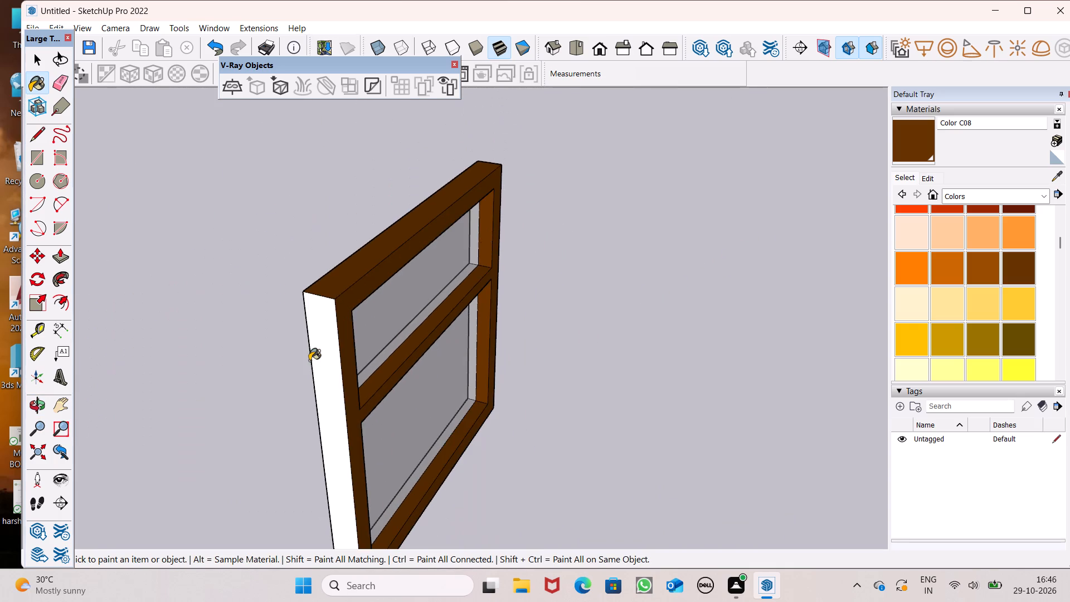
{"action": "middle_click_drag", "start_coordinate": [309, 361], "coordinate": [452, 316]}
{"action": "left_click_drag", "start_coordinate": [425, 320], "coordinate": [430, 318]}
Paint the frame's back face, the back crossbar ledge and one side's inner faces beside both panes with Color C08.
{"action": "middle_click_drag", "start_coordinate": [432, 317], "coordinate": [631, 299]}
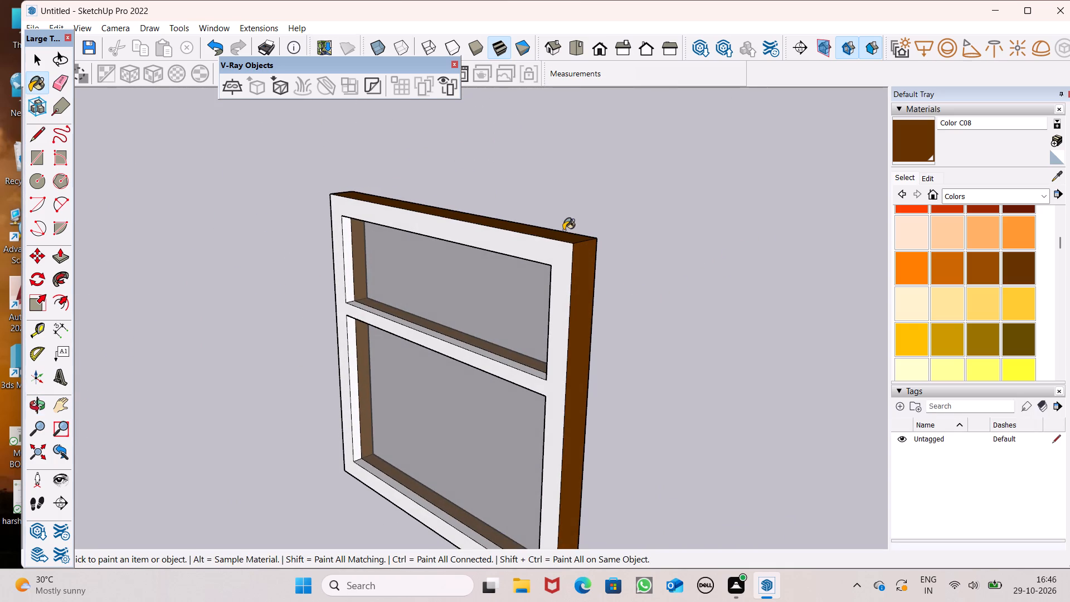
{"action": "left_click", "coordinate": [537, 249]}
{"action": "scroll", "coordinate": [384, 283], "scroll_direction": "up", "scroll_amount": 6}
{"action": "left_click", "coordinate": [331, 269]}
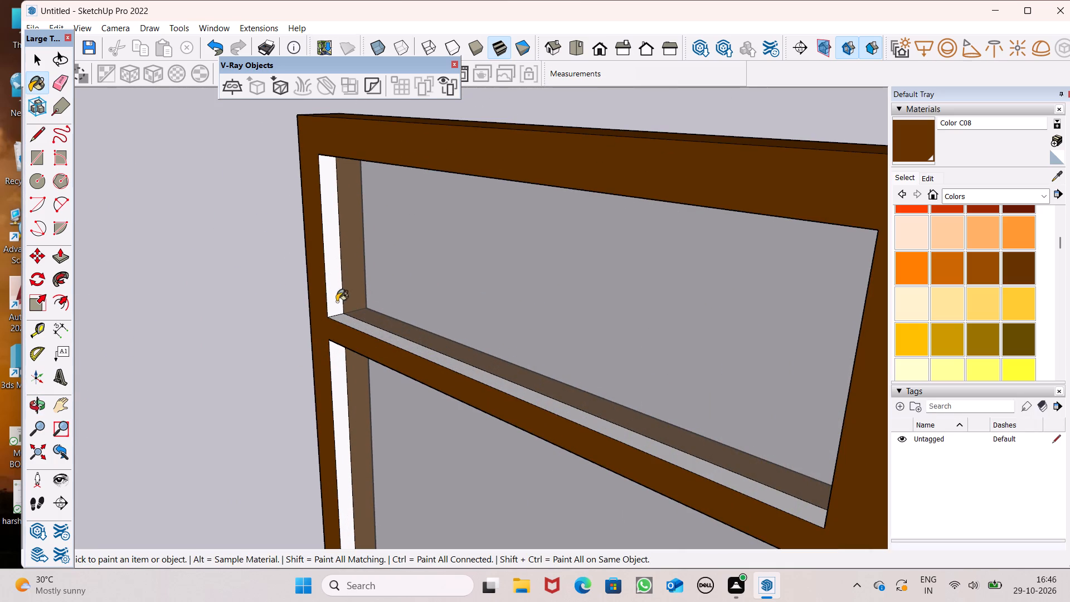
{"action": "left_click", "coordinate": [349, 321]}
{"action": "scroll", "coordinate": [332, 273], "scroll_direction": "down", "scroll_amount": 5}
{"action": "scroll", "coordinate": [288, 424], "scroll_direction": "up", "scroll_amount": 4}
{"action": "left_click", "coordinate": [364, 377]}
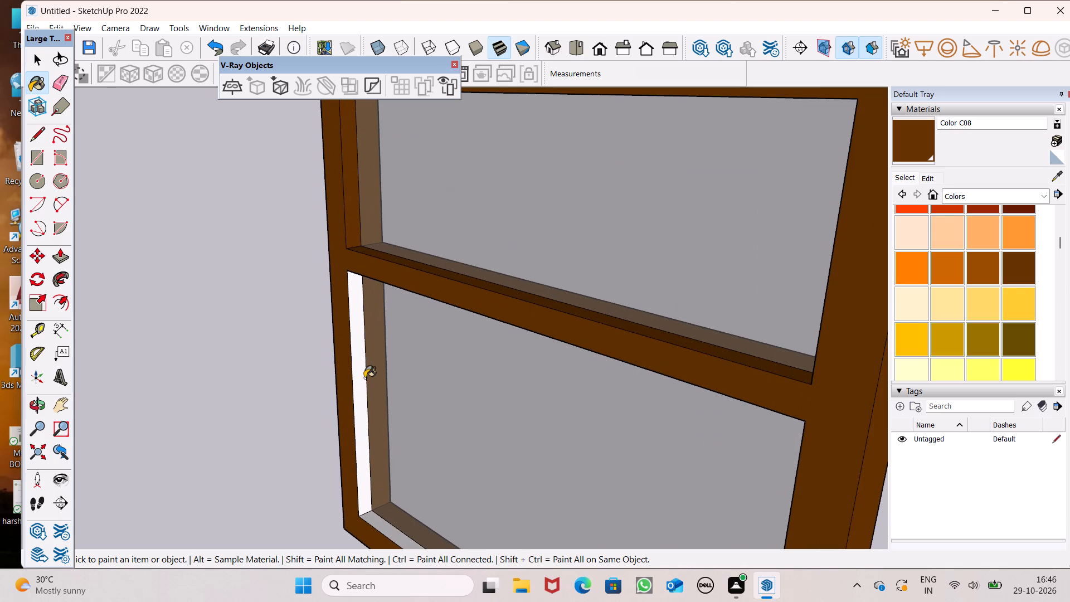
Paint the back's remaining inner side faces and the bottom inner ledge with Color C08.
{"action": "scroll", "coordinate": [355, 289], "scroll_direction": "down", "scroll_amount": 7}
{"action": "middle_click_drag", "start_coordinate": [341, 347], "coordinate": [809, 428]}
{"action": "scroll", "coordinate": [542, 259], "scroll_direction": "up", "scroll_amount": 1}
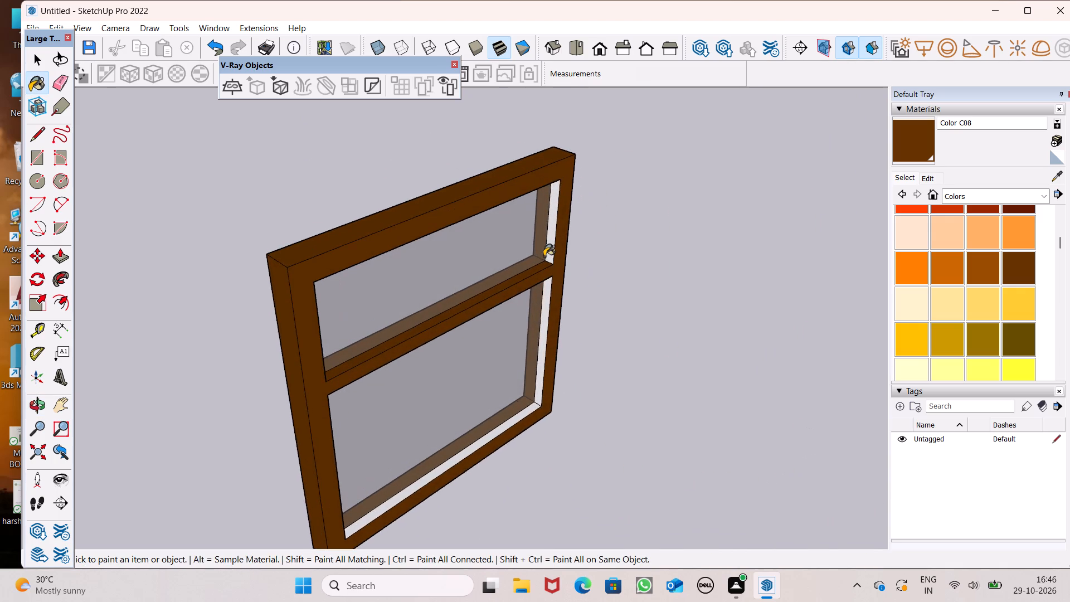
{"action": "scroll", "coordinate": [544, 256], "scroll_direction": "up", "scroll_amount": 1}
{"action": "left_click", "coordinate": [548, 250]}
{"action": "scroll", "coordinate": [527, 342], "scroll_direction": "up", "scroll_amount": 6}
{"action": "left_click", "coordinate": [550, 364]}
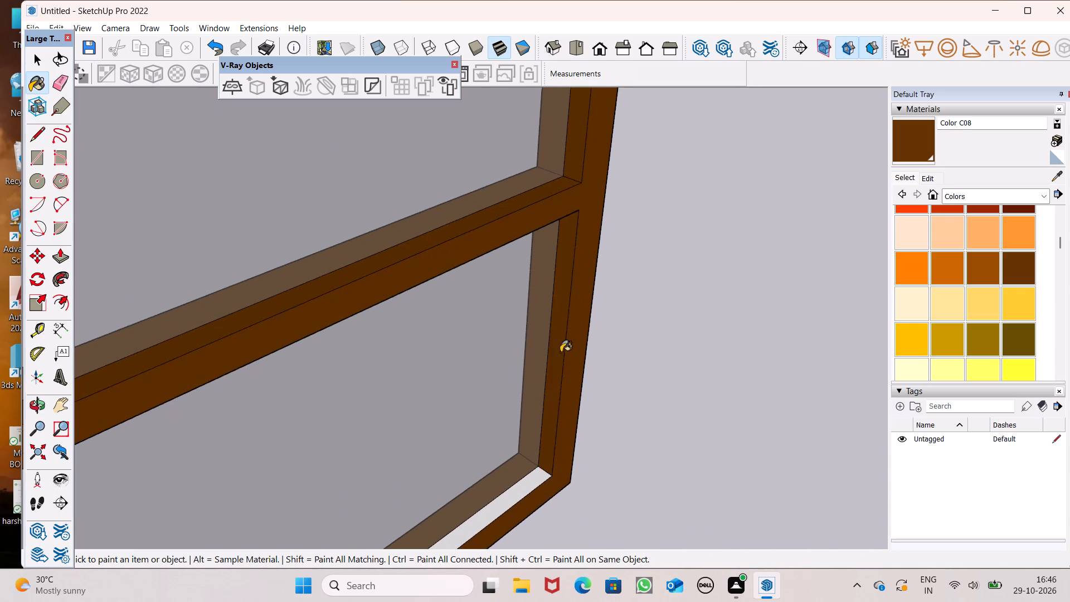
{"action": "scroll", "coordinate": [564, 304], "scroll_direction": "down", "scroll_amount": 7}
{"action": "scroll", "coordinate": [541, 442], "scroll_direction": "up", "scroll_amount": 7}
{"action": "left_click", "coordinate": [502, 390]}
{"action": "scroll", "coordinate": [475, 312], "scroll_direction": "down", "scroll_amount": 8}
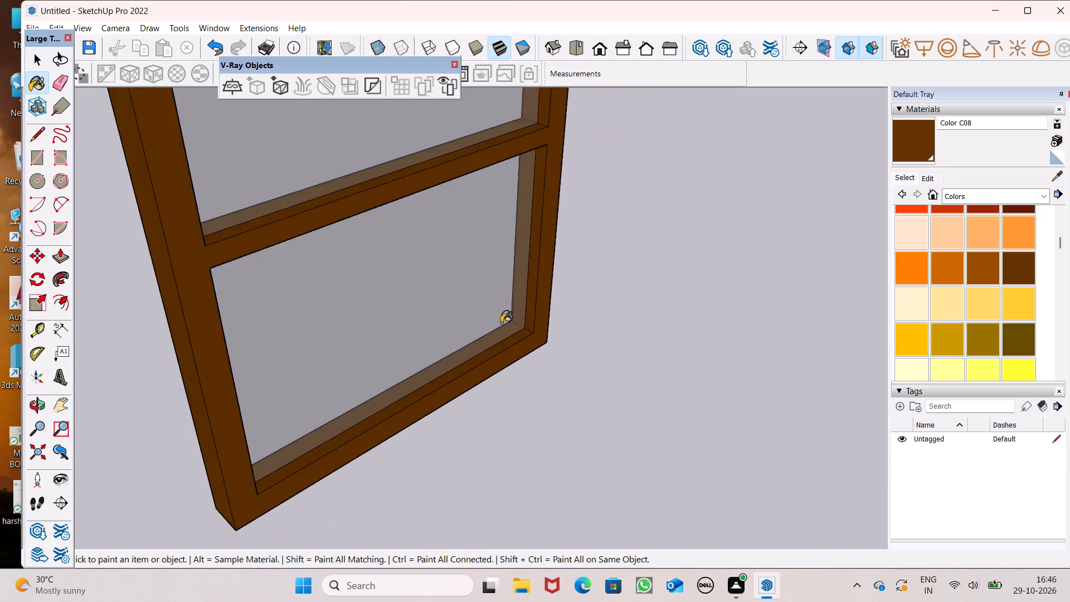
Select the entire two-pane window with its frame and glass, and make it a group.
{"action": "middle_click_drag", "start_coordinate": [521, 334], "coordinate": [5, 435]}
{"action": "scroll", "coordinate": [468, 304], "scroll_direction": "down", "scroll_amount": 4}
{"action": "middle_click_drag", "start_coordinate": [634, 313], "coordinate": [110, 297]}
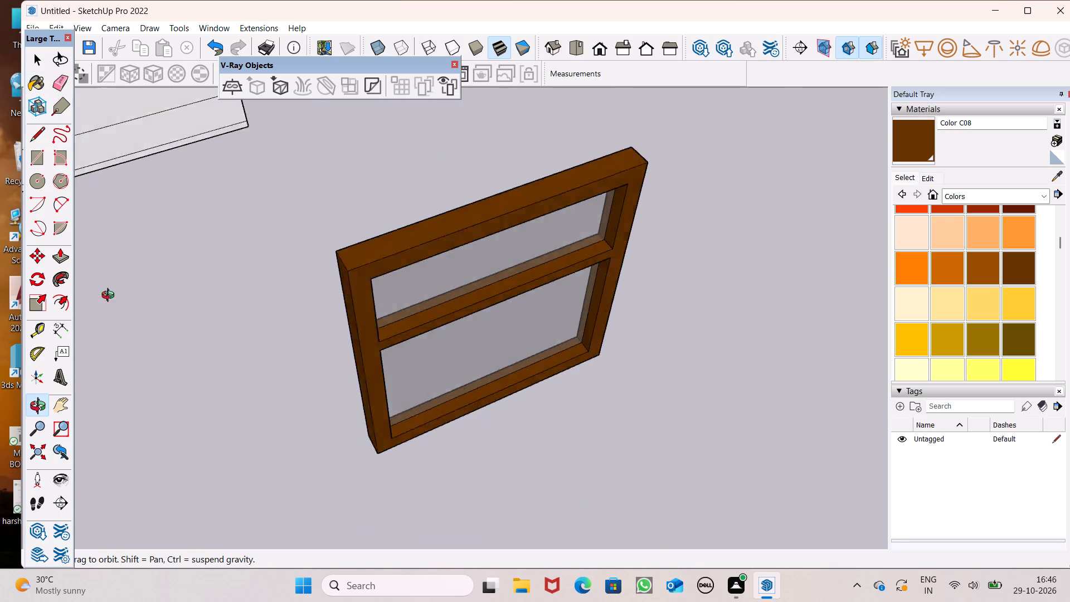
{"action": "middle_click_drag", "start_coordinate": [110, 297], "coordinate": [99, 288]}
{"action": "scroll", "coordinate": [398, 245], "scroll_direction": "down", "scroll_amount": 10}
{"action": "key", "text": "space"}
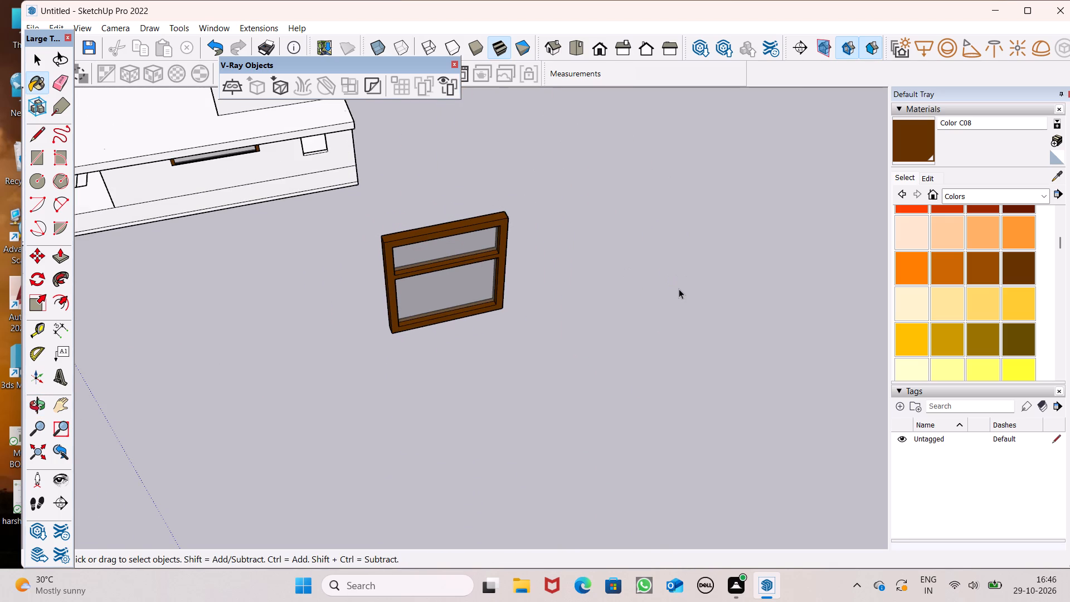
{"action": "scroll", "coordinate": [679, 289], "scroll_direction": "down", "scroll_amount": 2}
{"action": "middle_click_drag", "start_coordinate": [677, 292], "coordinate": [561, 245]}
{"action": "scroll", "coordinate": [559, 232], "scroll_direction": "down", "scroll_amount": 5}
{"action": "middle_click_drag", "start_coordinate": [557, 249], "coordinate": [565, 216]}
{"action": "scroll", "coordinate": [536, 243], "scroll_direction": "up", "scroll_amount": 5}
{"action": "left_click", "coordinate": [421, 237]}
{"action": "scroll", "coordinate": [483, 221], "scroll_direction": "up", "scroll_amount": 6}
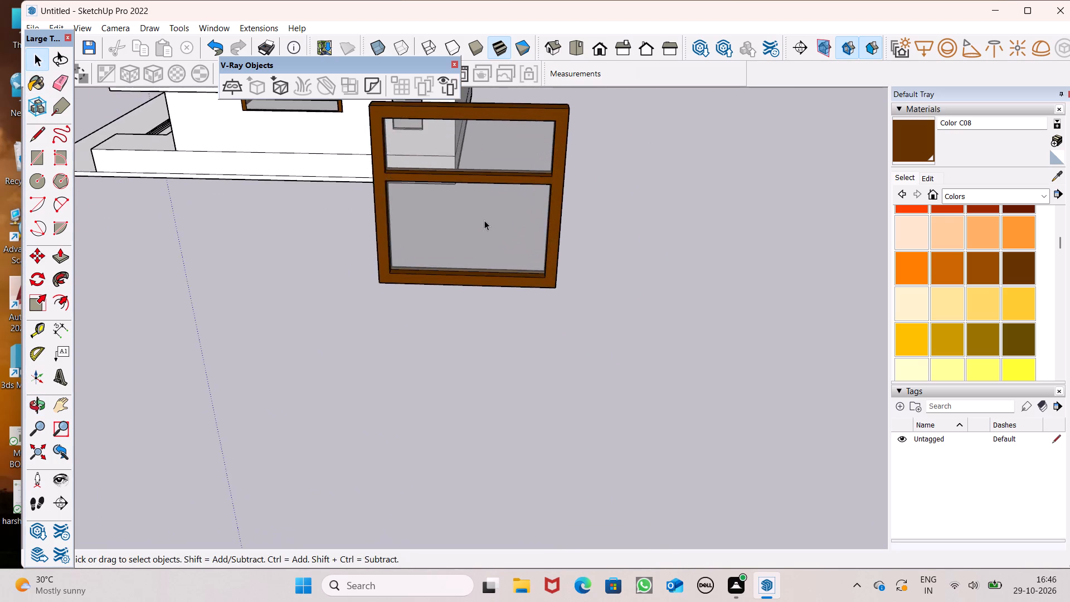
{"action": "scroll", "coordinate": [486, 222], "scroll_direction": "down", "scroll_amount": 7}
{"action": "middle_click_drag", "start_coordinate": [489, 245], "coordinate": [497, 190]}
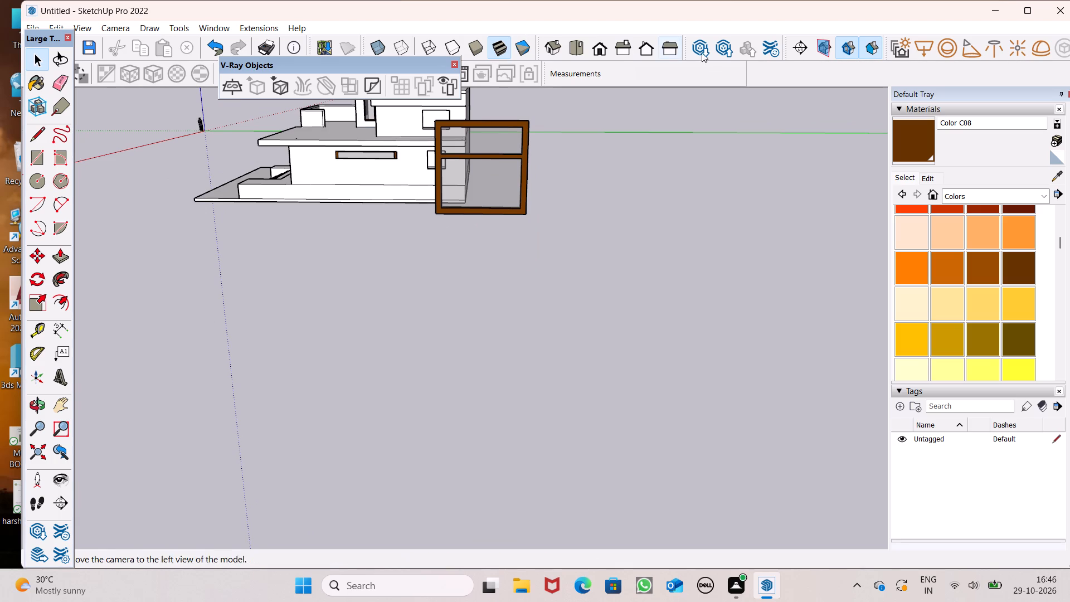
{"action": "scroll", "coordinate": [462, 287], "scroll_direction": "down", "scroll_amount": 5}
{"action": "scroll", "coordinate": [422, 199], "scroll_direction": "up", "scroll_amount": 8}
{"action": "left_click", "coordinate": [530, 207]}
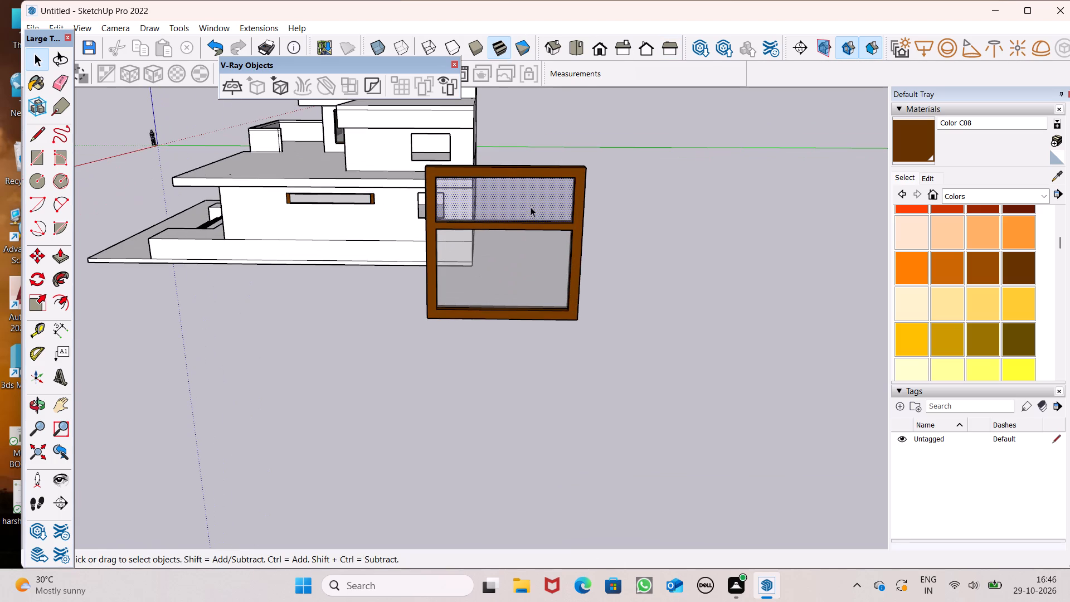
{"action": "triple_click", "coordinate": [531, 237]}
{"action": "right_click", "coordinate": [531, 236]}
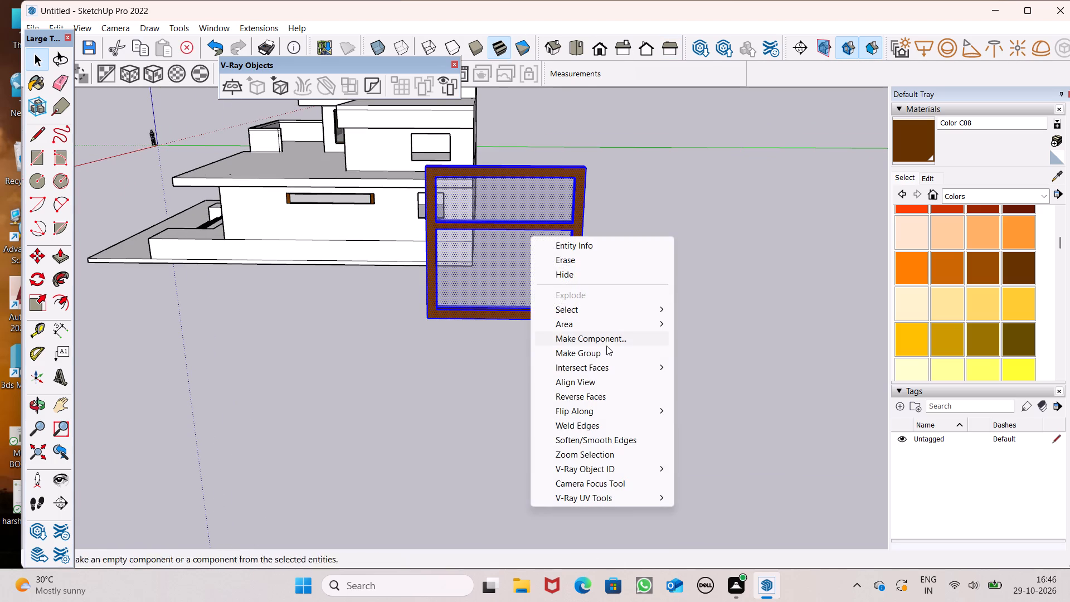
{"action": "left_click", "coordinate": [604, 351]}
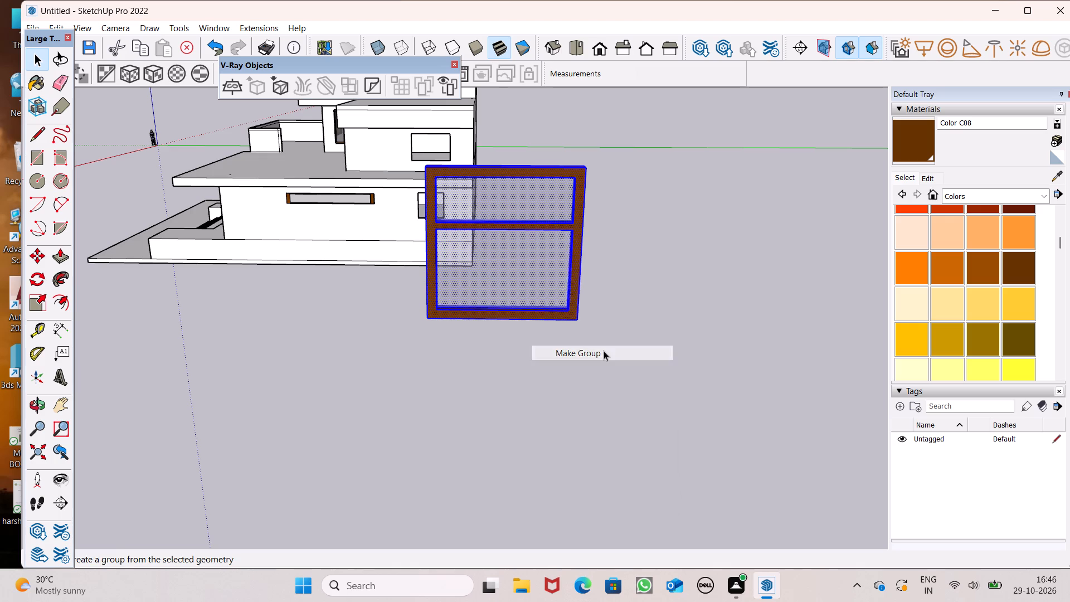
Move the window group a short distance so it stands in front of the house's rear side-wall corner.
{"action": "scroll", "coordinate": [582, 288], "scroll_direction": "down", "scroll_amount": 5}
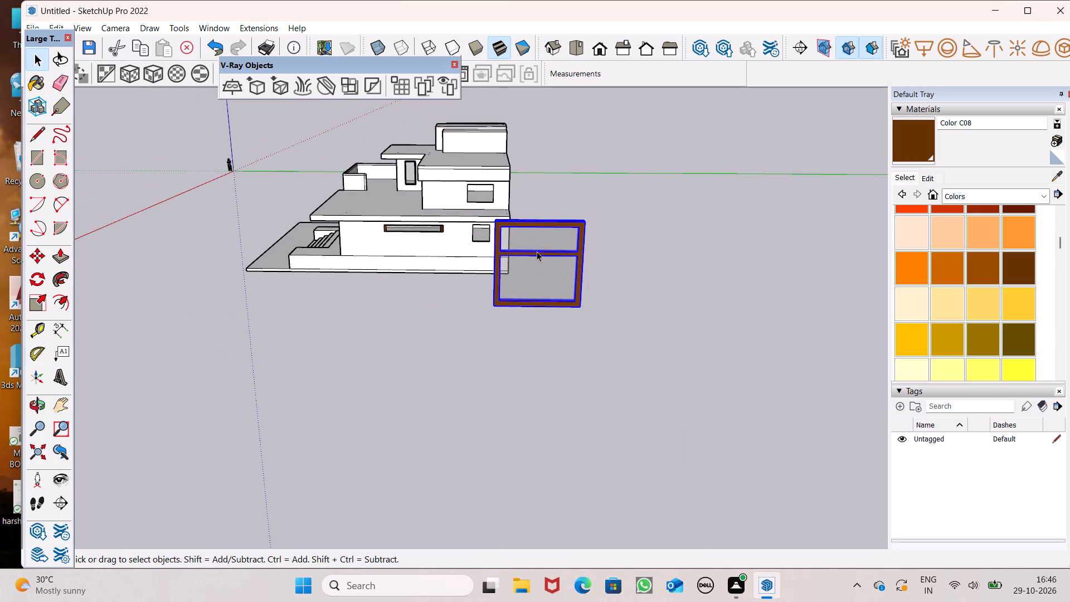
{"action": "key", "text": "m"}
{"action": "key", "text": "Return"}
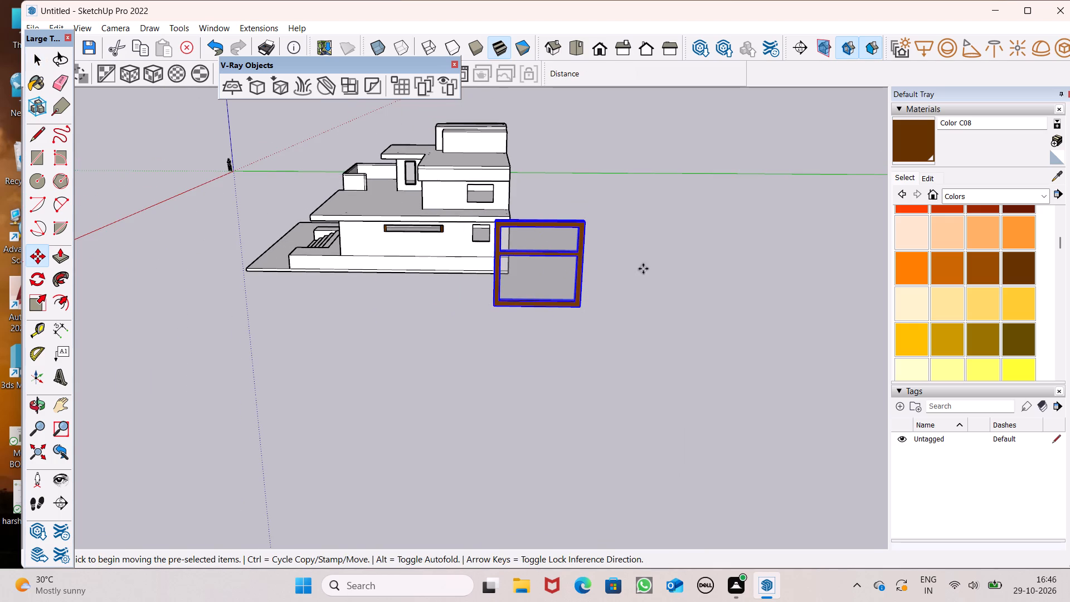
{"action": "left_click_drag", "start_coordinate": [581, 313], "coordinate": [303, 298]}
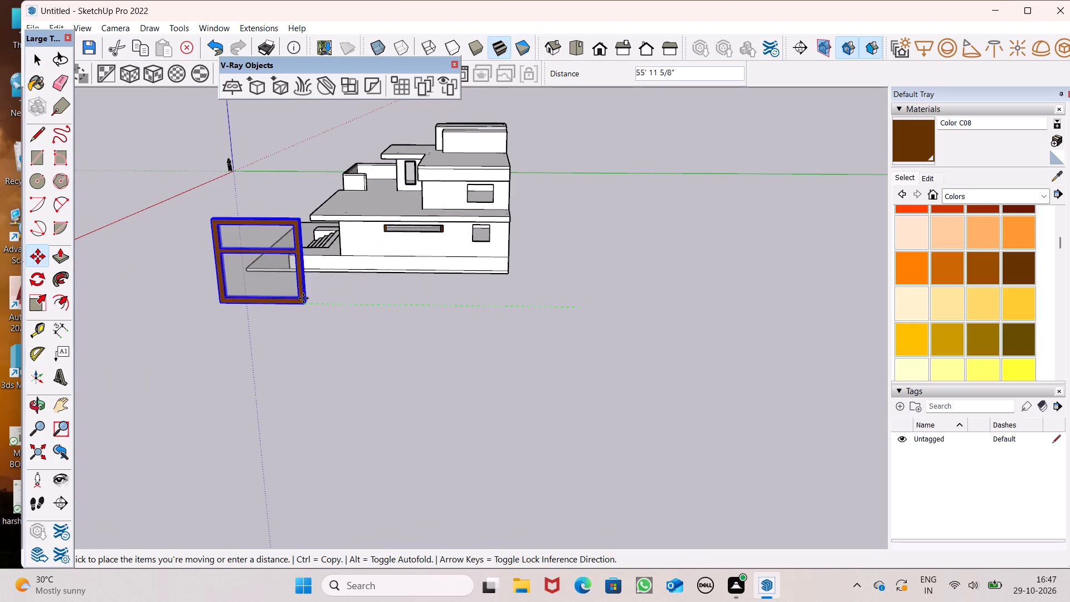
{"action": "left_click_drag", "start_coordinate": [303, 298], "coordinate": [526, 329]}
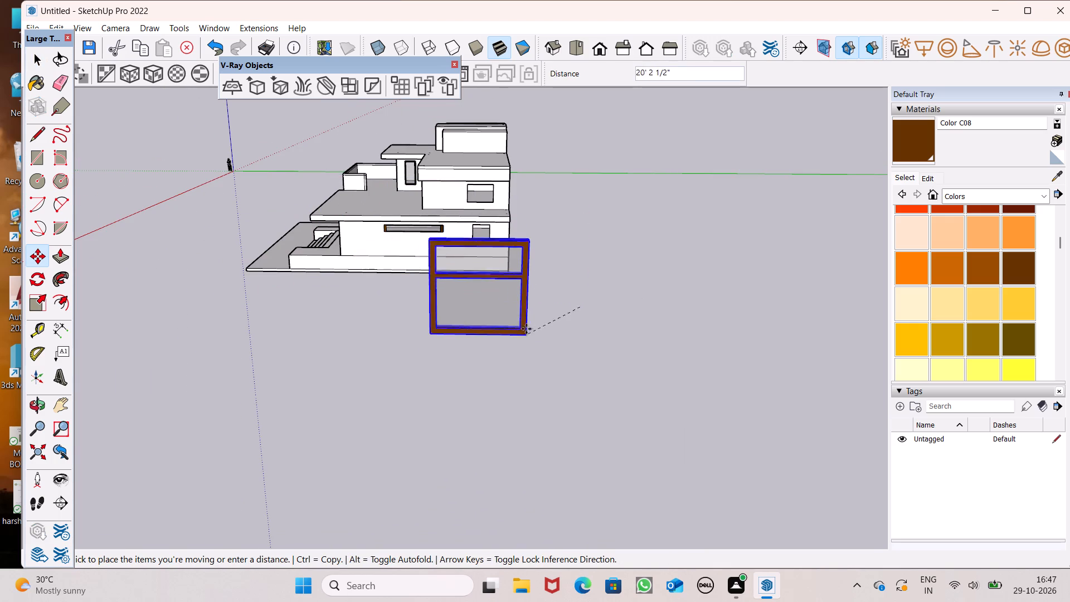
{"action": "left_click_drag", "start_coordinate": [526, 329], "coordinate": [533, 304]}
Scale the window group down uniformly from its upper corner, closer to the size of the square wall openings.
{"action": "scroll", "coordinate": [416, 252], "scroll_direction": "up", "scroll_amount": 7}
{"action": "scroll", "coordinate": [403, 253], "scroll_direction": "down", "scroll_amount": 4}
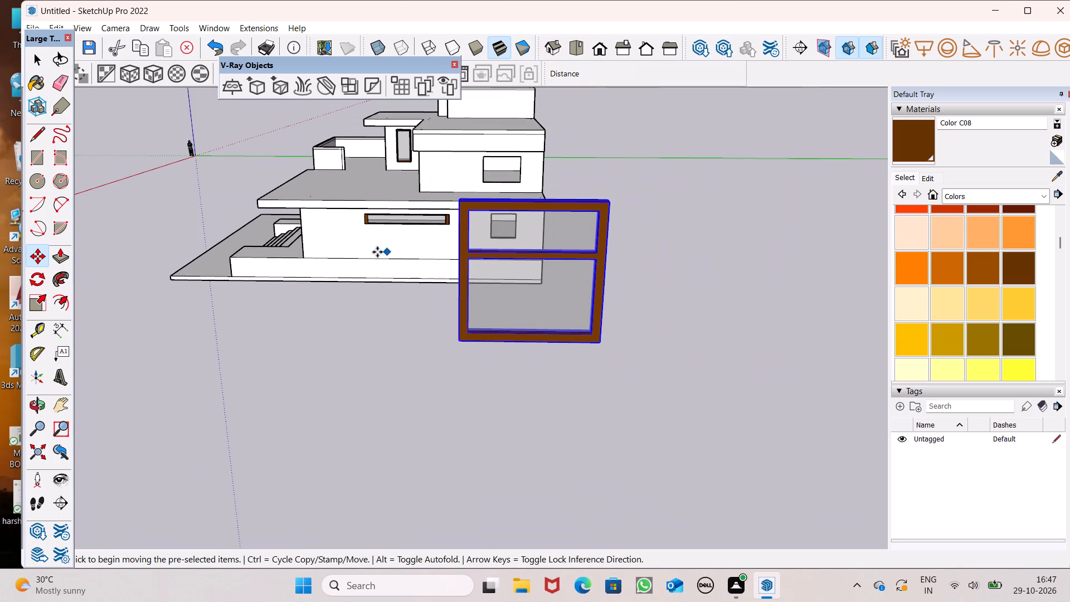
{"action": "left_click", "coordinate": [45, 310]}
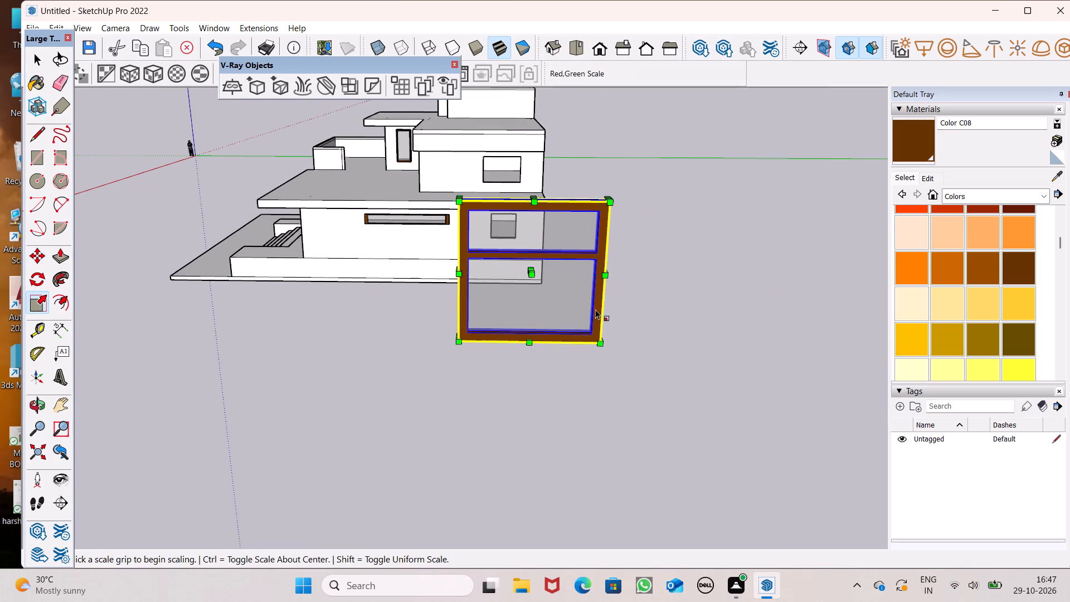
{"action": "left_click_drag", "start_coordinate": [459, 203], "coordinate": [539, 326]}
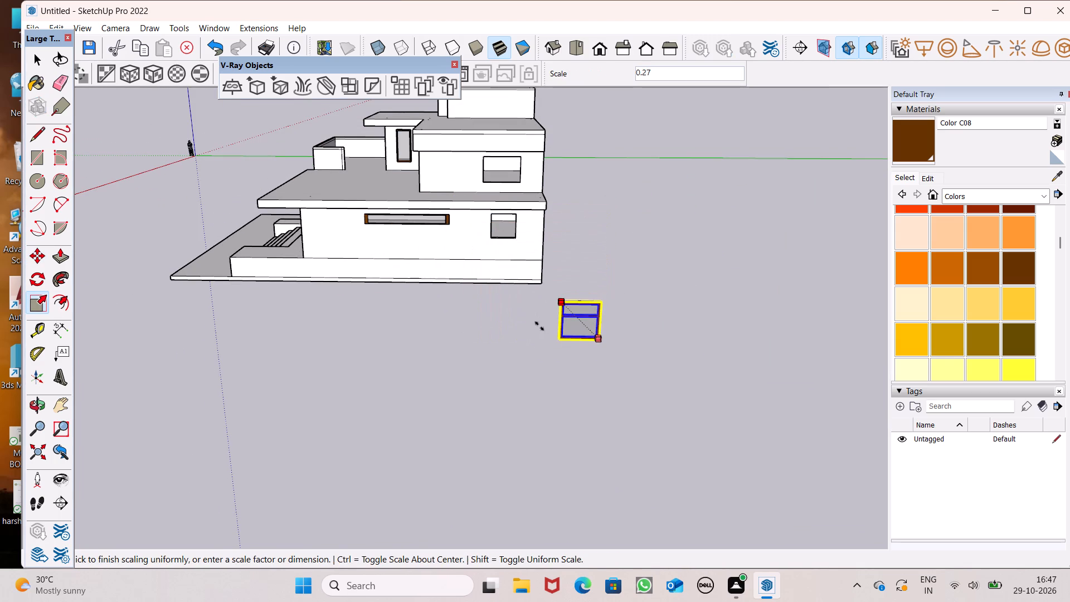
{"action": "left_click_drag", "start_coordinate": [539, 326], "coordinate": [536, 314]}
{"action": "scroll", "coordinate": [510, 262], "scroll_direction": "up", "scroll_amount": 8}
{"action": "key", "text": "space"}
{"action": "scroll", "coordinate": [507, 268], "scroll_direction": "down", "scroll_amount": 5}
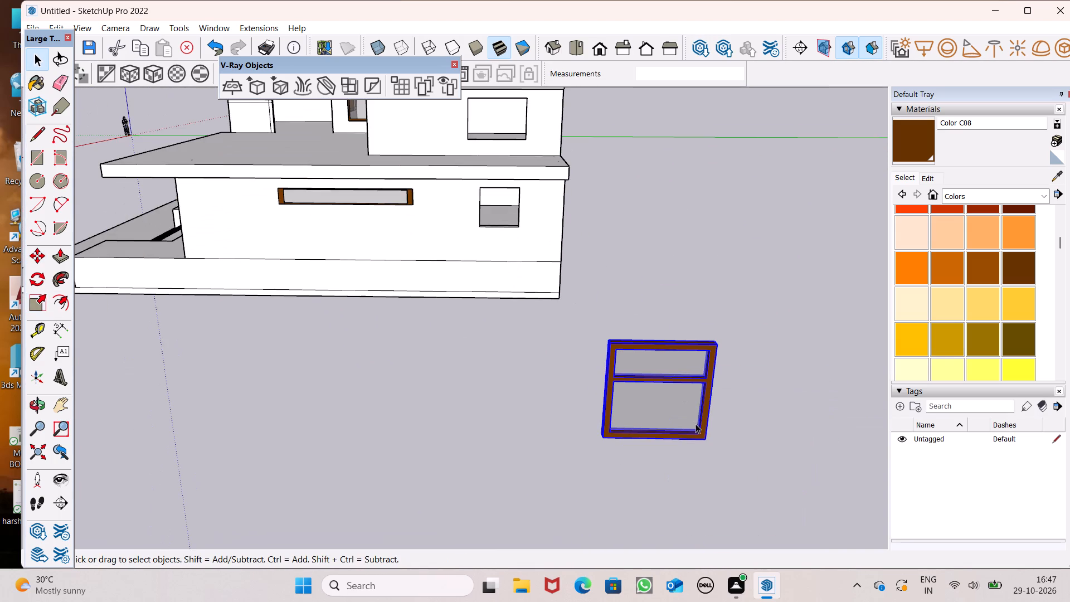
Move the window group by its lower corner about 46' 10" to the lower corner of the ground-floor square opening.
{"action": "key", "text": "m"}
{"action": "key", "text": "Return"}
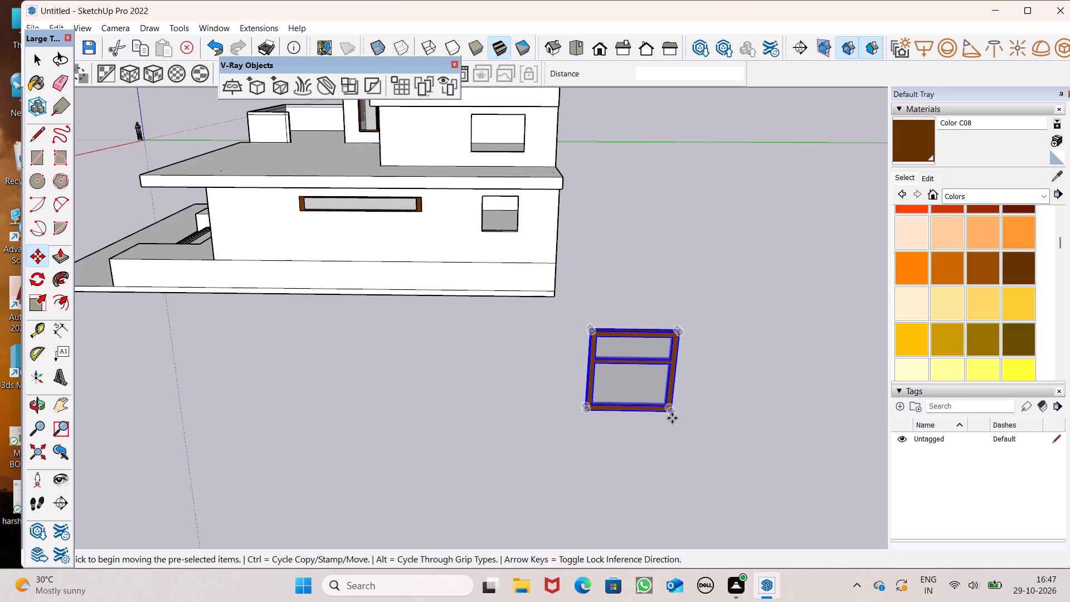
{"action": "left_click_drag", "start_coordinate": [671, 416], "coordinate": [515, 229]}
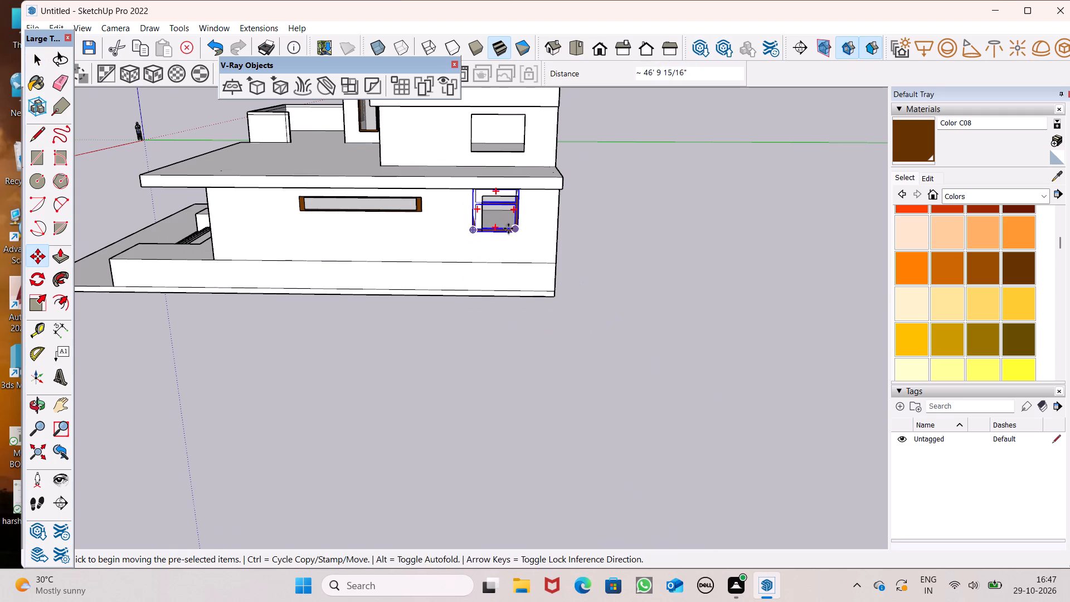
Scale the window group uniformly from its upper corner to about 0.69 so it fits inside the ground-floor square opening.
{"action": "scroll", "coordinate": [464, 190], "scroll_direction": "up", "scroll_amount": 9}
{"action": "middle_click_drag", "start_coordinate": [560, 236], "coordinate": [532, 211]}
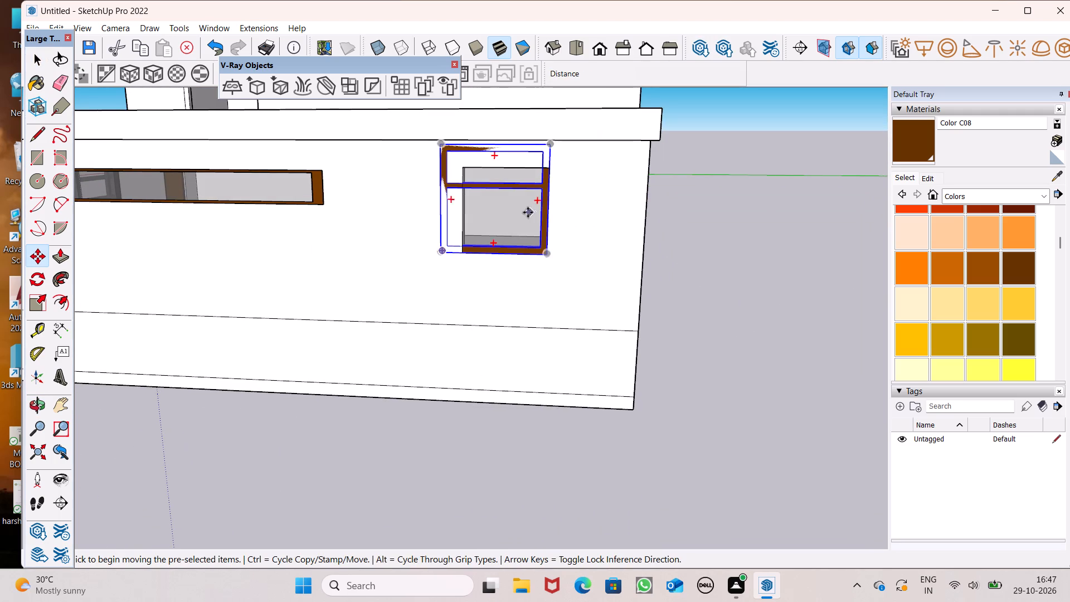
{"action": "left_click_drag", "start_coordinate": [35, 305], "coordinate": [41, 301]}
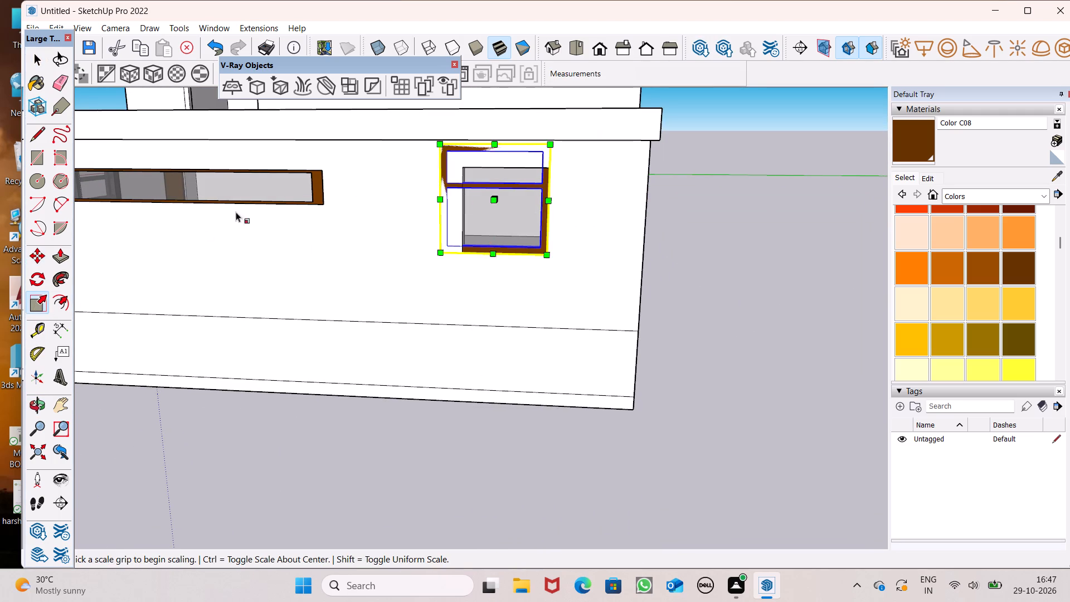
{"action": "scroll", "coordinate": [436, 164], "scroll_direction": "up", "scroll_amount": 3}
{"action": "left_click_drag", "start_coordinate": [442, 137], "coordinate": [504, 176]}
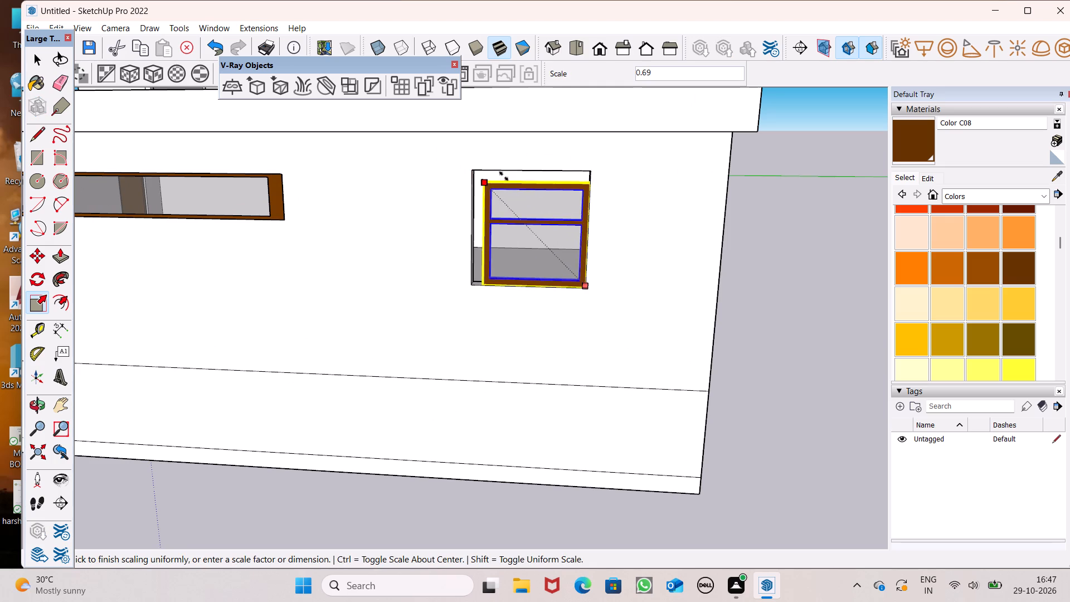
{"action": "left_click_drag", "start_coordinate": [504, 176], "coordinate": [505, 177]}
{"action": "middle_click_drag", "start_coordinate": [483, 249], "coordinate": [554, 289]}
{"action": "scroll", "coordinate": [699, 330], "scroll_direction": "up", "scroll_amount": 8}
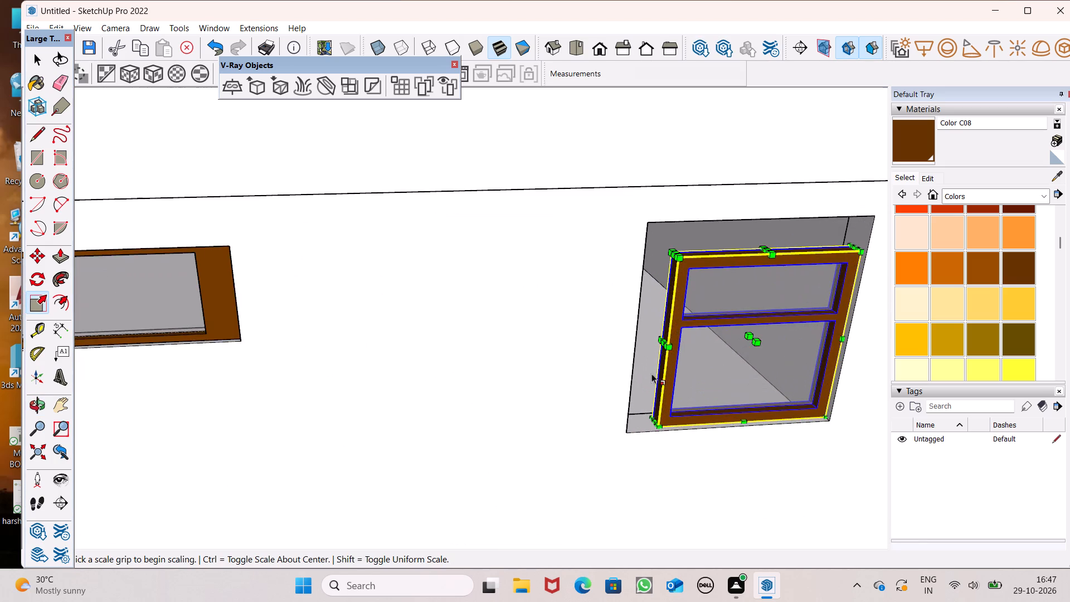
Stretch the window group's width along the green axis to the side edge of the ground-floor square opening.
{"action": "scroll", "coordinate": [645, 357], "scroll_direction": "up", "scroll_amount": 7}
{"action": "scroll", "coordinate": [677, 321], "scroll_direction": "down", "scroll_amount": 6}
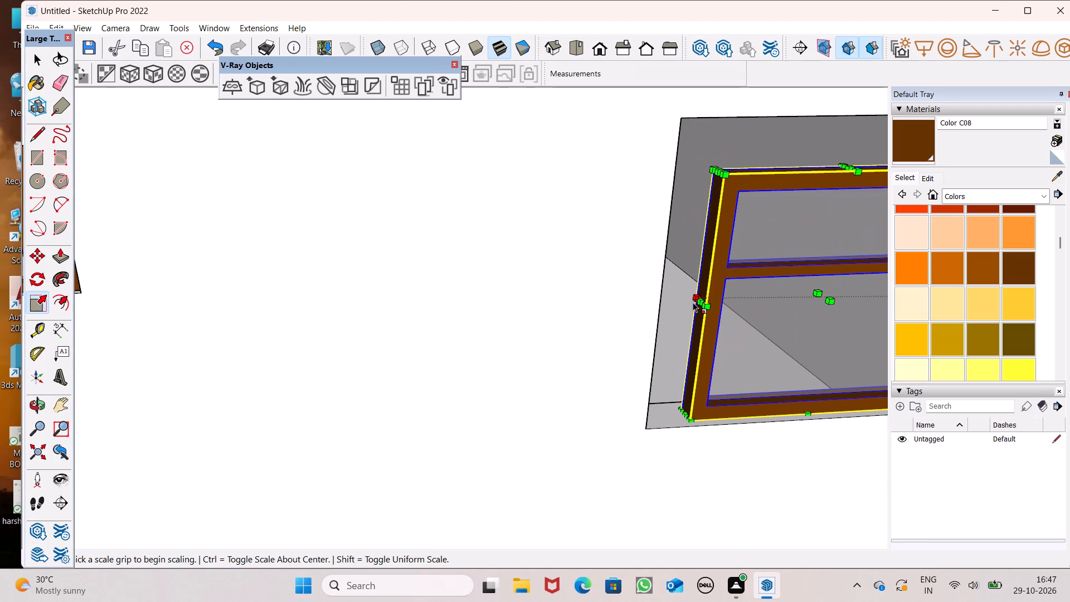
{"action": "left_click_drag", "start_coordinate": [699, 300], "coordinate": [658, 311]}
{"action": "scroll", "coordinate": [586, 298], "scroll_direction": "down", "scroll_amount": 7}
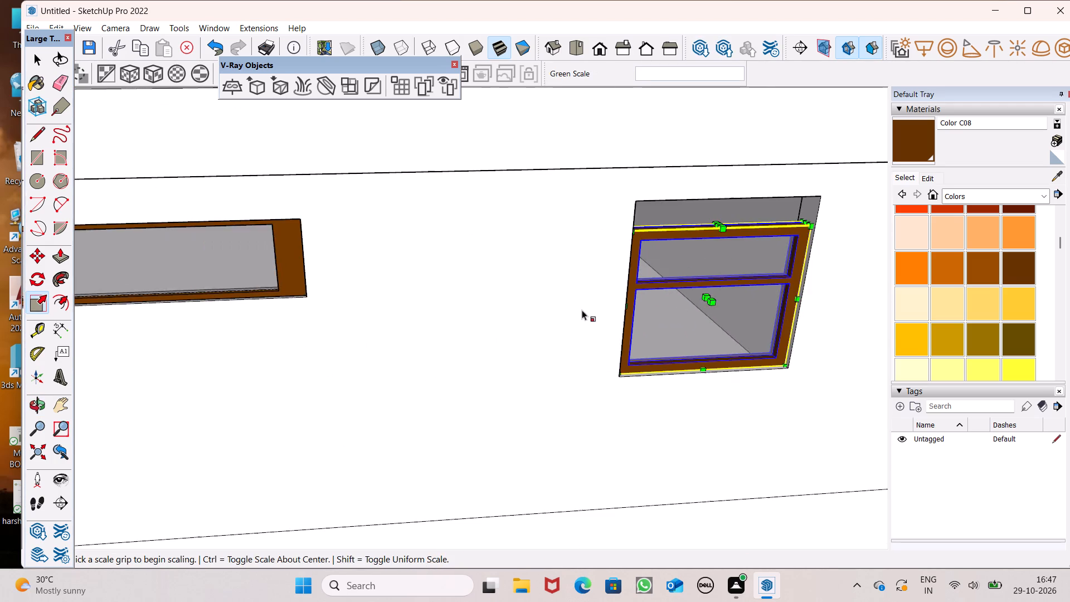
Stretch the window group's height to the top edge of the ground-floor square opening and deselect it.
{"action": "middle_click_drag", "start_coordinate": [630, 314], "coordinate": [509, 323]}
{"action": "scroll", "coordinate": [711, 242], "scroll_direction": "up", "scroll_amount": 7}
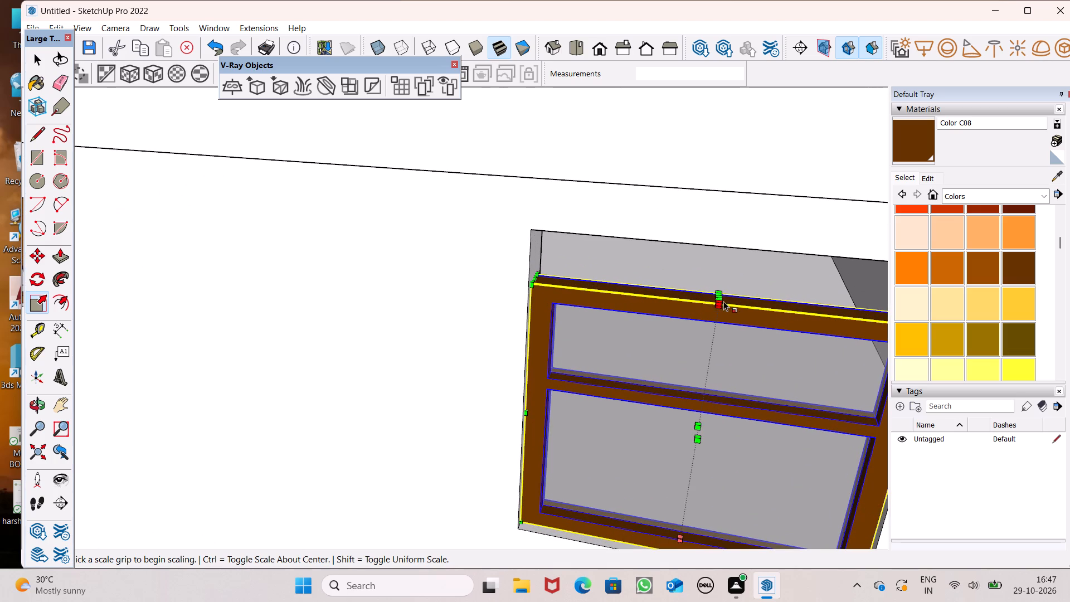
{"action": "left_click_drag", "start_coordinate": [722, 298], "coordinate": [732, 247]}
{"action": "scroll", "coordinate": [638, 229], "scroll_direction": "down", "scroll_amount": 10}
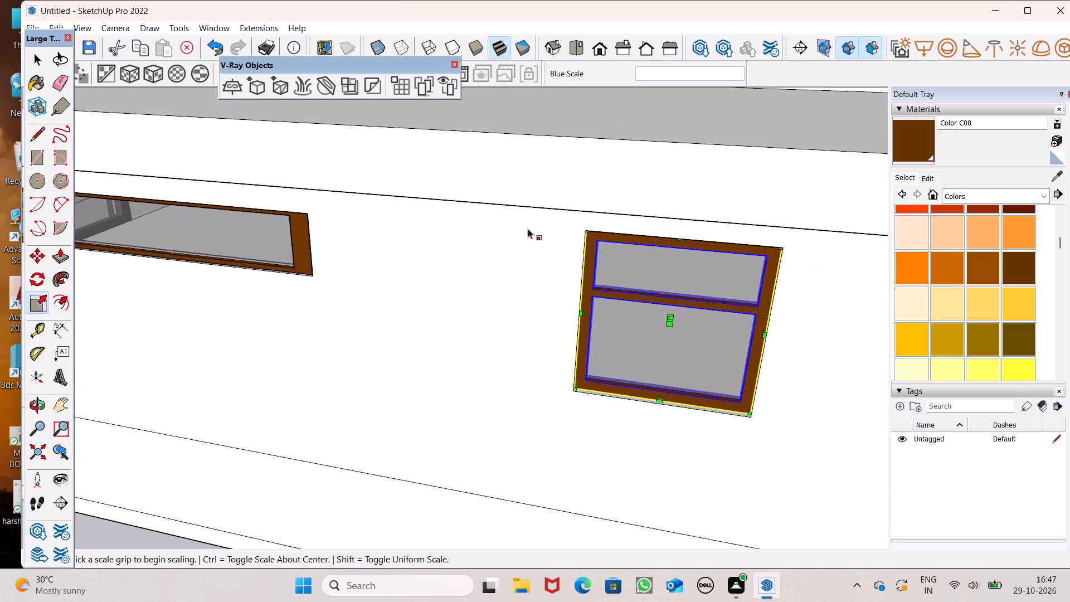
{"action": "scroll", "coordinate": [528, 229], "scroll_direction": "down", "scroll_amount": 4}
{"action": "middle_click_drag", "start_coordinate": [532, 249], "coordinate": [556, 227]}
{"action": "key", "text": "space"}
{"action": "left_click_drag", "start_coordinate": [810, 445], "coordinate": [799, 434]}
Copy the ground-floor two-pane window group about 11' 1/2" up to the lower corner of the upper-floor side-wall opening.
{"action": "scroll", "coordinate": [467, 274], "scroll_direction": "down", "scroll_amount": 1}
{"action": "scroll", "coordinate": [466, 274], "scroll_direction": "up", "scroll_amount": 1}
{"action": "scroll", "coordinate": [466, 274], "scroll_direction": "down", "scroll_amount": 1}
{"action": "middle_click_drag", "start_coordinate": [499, 266], "coordinate": [516, 260]}
{"action": "scroll", "coordinate": [308, 308], "scroll_direction": "down", "scroll_amount": 12}
{"action": "scroll", "coordinate": [393, 238], "scroll_direction": "up", "scroll_amount": 6}
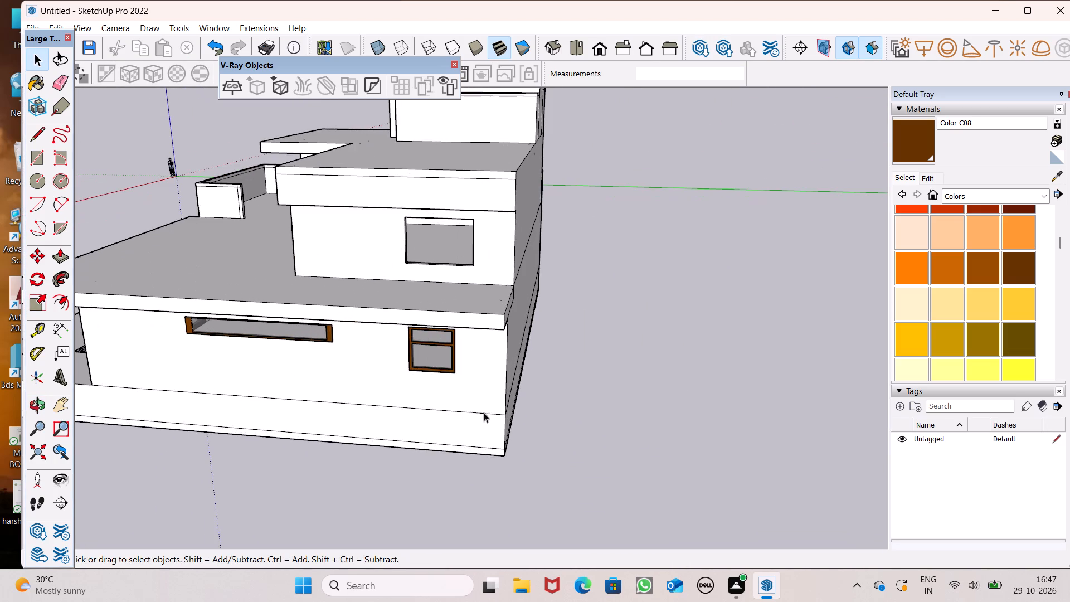
{"action": "scroll", "coordinate": [468, 370], "scroll_direction": "up", "scroll_amount": 4}
{"action": "left_click", "coordinate": [402, 378]}
{"action": "key", "text": "m"}
{"action": "key", "text": "Return"}
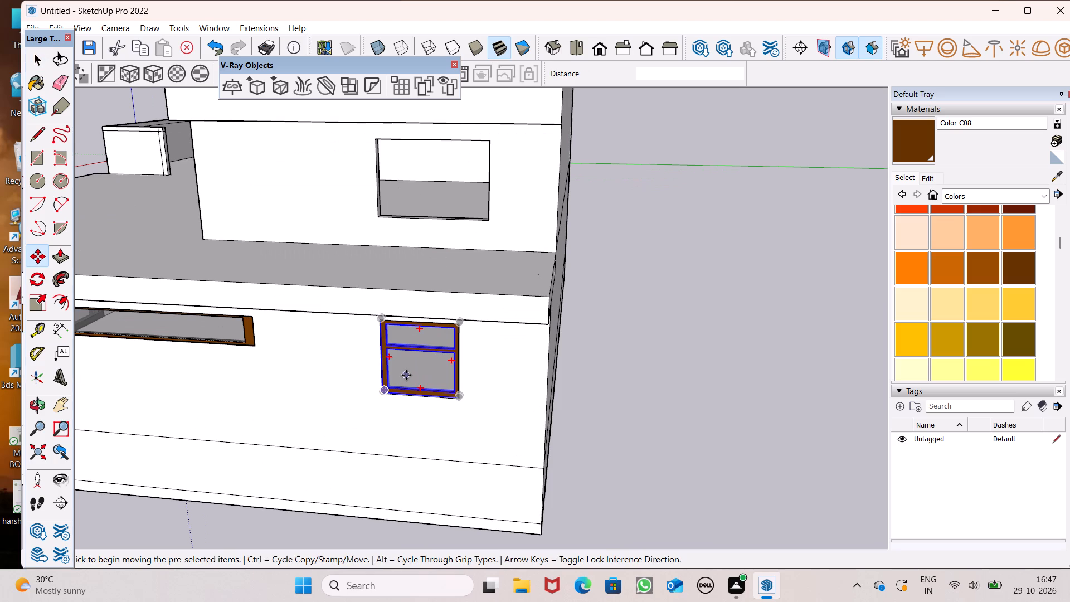
{"action": "left_click_drag", "start_coordinate": [457, 402], "coordinate": [478, 241]}
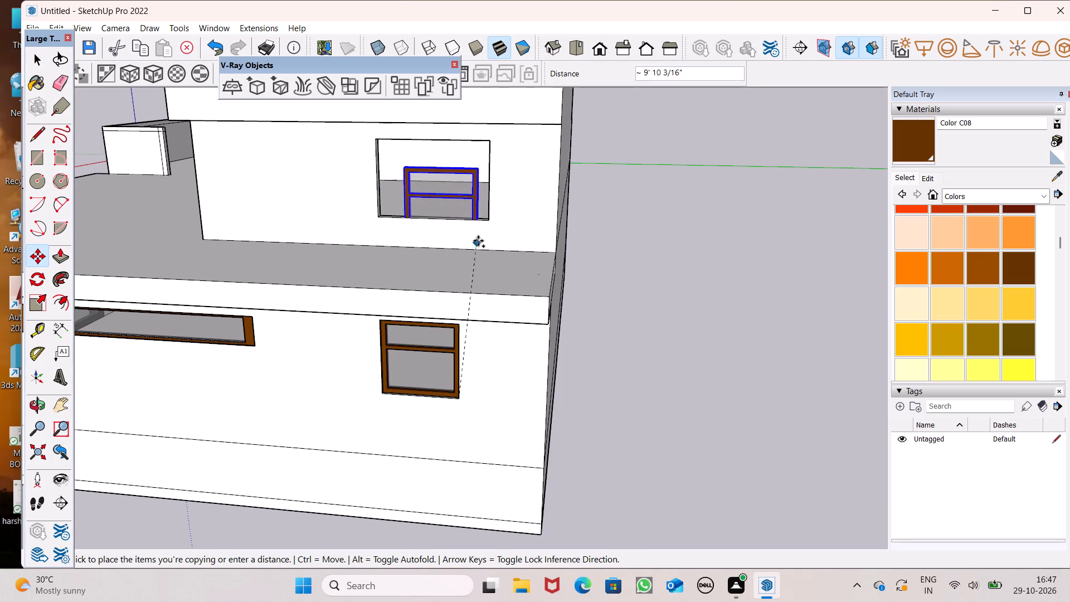
{"action": "left_click_drag", "start_coordinate": [478, 241], "coordinate": [489, 217]}
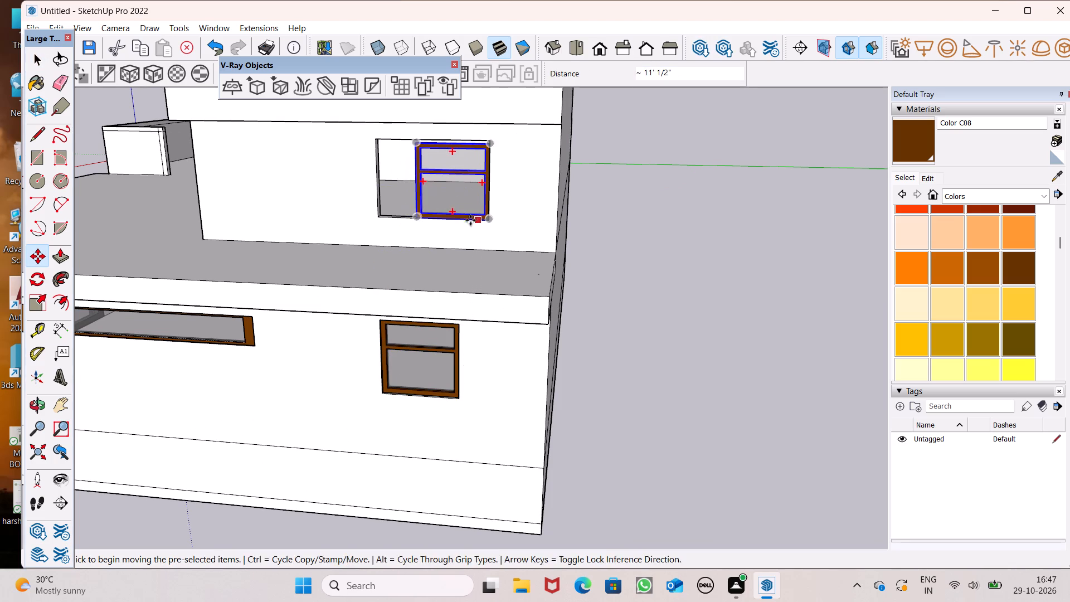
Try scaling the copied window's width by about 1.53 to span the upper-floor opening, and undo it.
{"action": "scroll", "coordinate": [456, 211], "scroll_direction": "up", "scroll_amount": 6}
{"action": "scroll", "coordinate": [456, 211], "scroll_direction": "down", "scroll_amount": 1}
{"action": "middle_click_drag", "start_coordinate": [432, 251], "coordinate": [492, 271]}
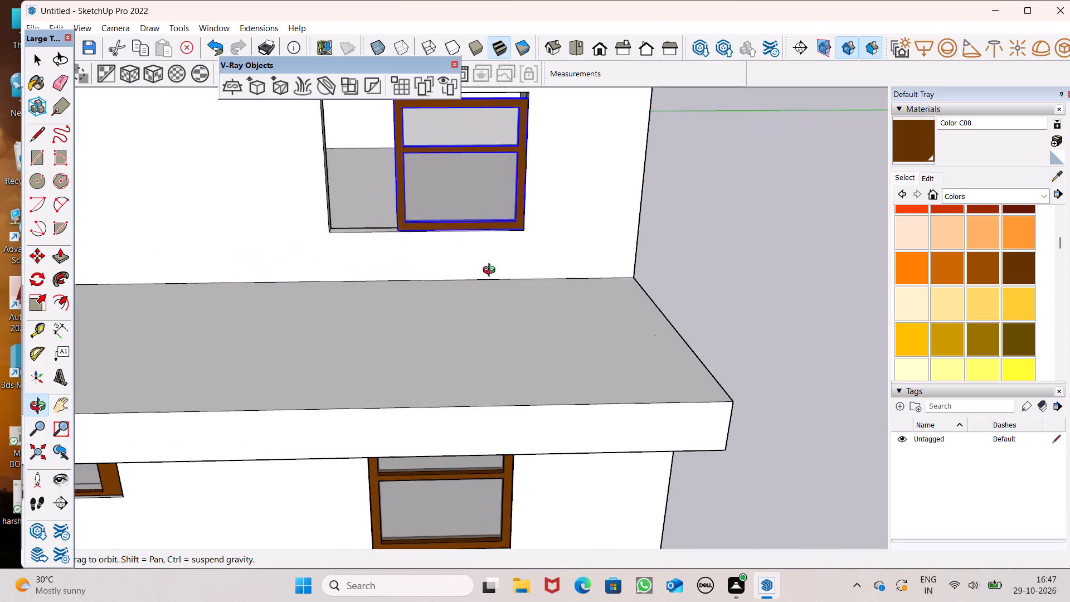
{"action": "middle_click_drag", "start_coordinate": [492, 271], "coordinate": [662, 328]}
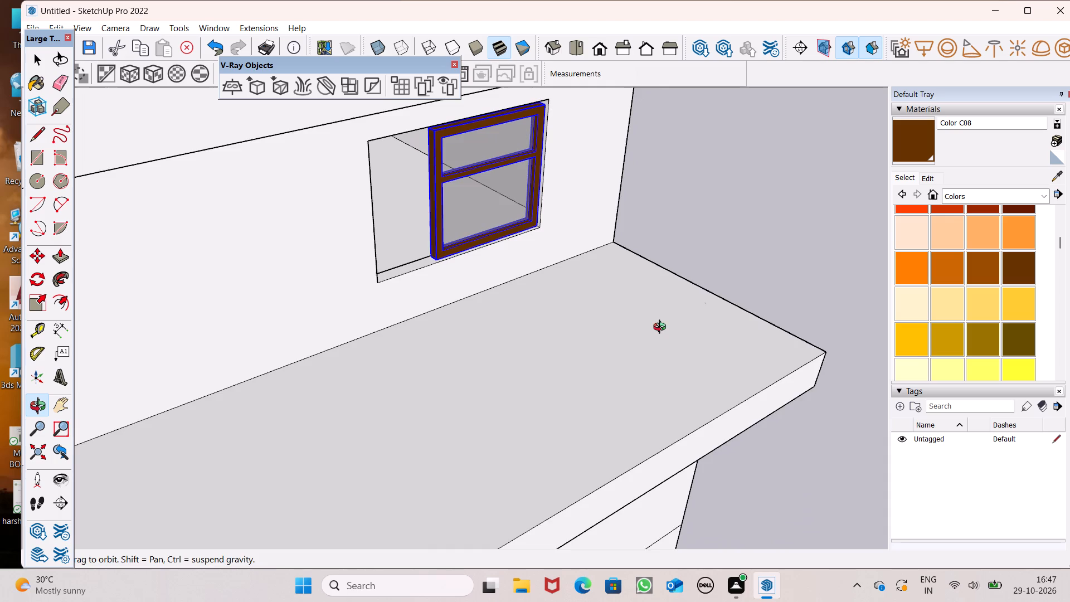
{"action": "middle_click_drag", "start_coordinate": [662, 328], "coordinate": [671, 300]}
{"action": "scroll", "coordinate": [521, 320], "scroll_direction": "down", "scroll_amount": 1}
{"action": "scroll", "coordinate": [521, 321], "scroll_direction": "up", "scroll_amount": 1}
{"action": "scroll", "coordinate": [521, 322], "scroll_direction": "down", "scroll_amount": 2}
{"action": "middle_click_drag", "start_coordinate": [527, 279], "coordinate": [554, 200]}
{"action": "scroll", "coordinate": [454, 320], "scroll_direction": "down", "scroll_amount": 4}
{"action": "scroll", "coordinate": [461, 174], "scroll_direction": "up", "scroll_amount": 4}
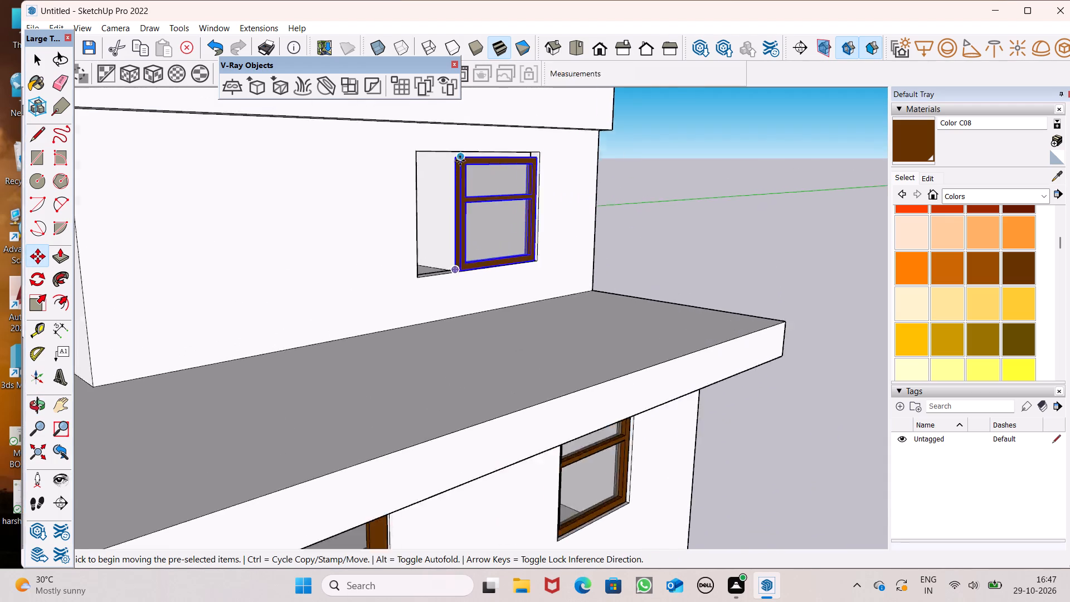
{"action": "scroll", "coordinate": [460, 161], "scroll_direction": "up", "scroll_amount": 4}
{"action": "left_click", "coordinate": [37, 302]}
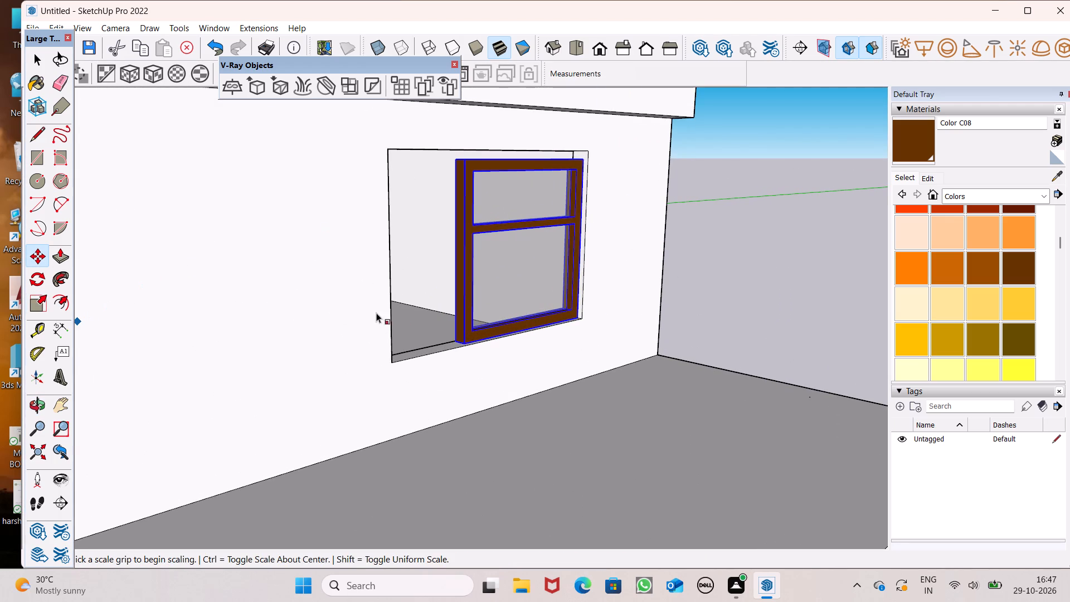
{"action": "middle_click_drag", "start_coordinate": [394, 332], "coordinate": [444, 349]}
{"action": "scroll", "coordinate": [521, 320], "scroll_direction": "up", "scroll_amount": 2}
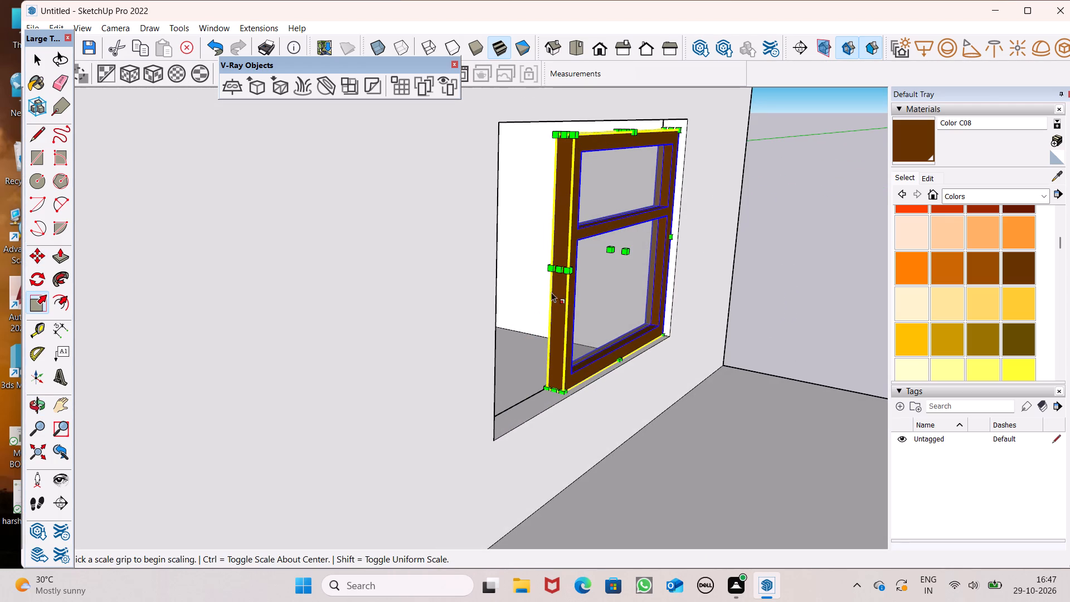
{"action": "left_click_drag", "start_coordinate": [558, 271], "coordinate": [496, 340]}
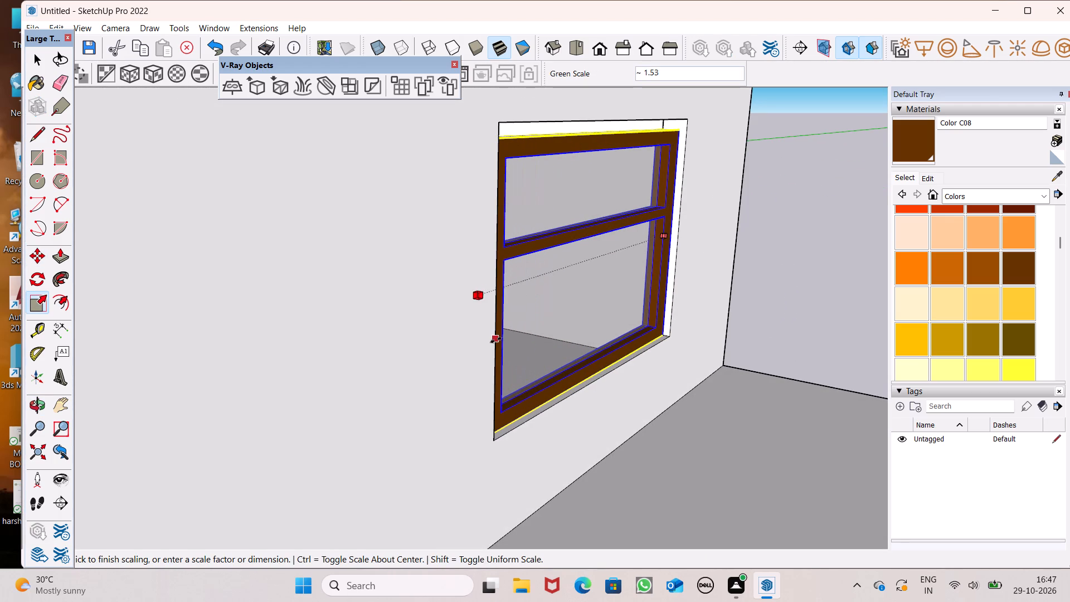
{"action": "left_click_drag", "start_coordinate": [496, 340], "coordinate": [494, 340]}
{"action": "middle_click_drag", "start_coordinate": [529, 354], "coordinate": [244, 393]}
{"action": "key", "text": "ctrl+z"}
Stretch the copied window's width along the green axis to the far side edge of the upper-floor opening.
{"action": "middle_click_drag", "start_coordinate": [260, 377], "coordinate": [408, 370]}
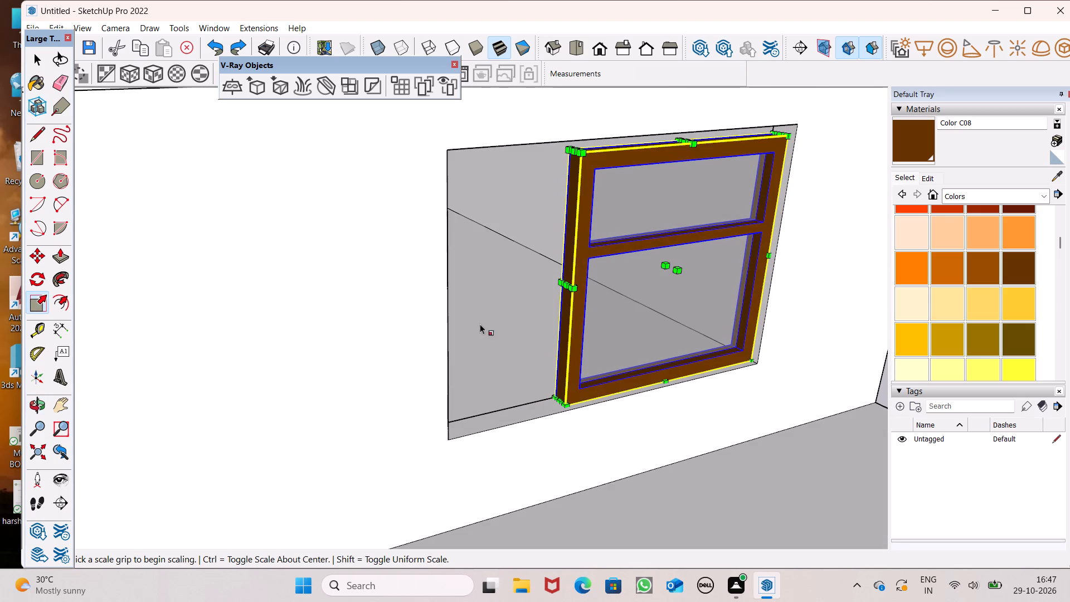
{"action": "left_click_drag", "start_coordinate": [567, 288], "coordinate": [455, 333]}
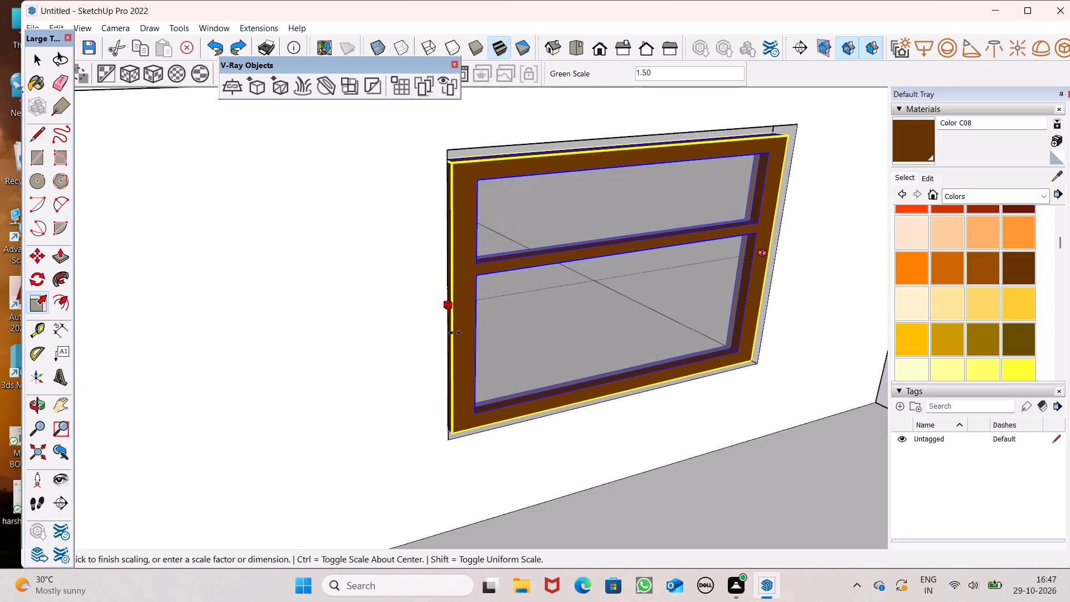
{"action": "left_click_drag", "start_coordinate": [455, 333], "coordinate": [445, 334]}
Stretch the copied window's height to the top edge of the upper-floor opening and deselect it.
{"action": "scroll", "coordinate": [601, 125], "scroll_direction": "up", "scroll_amount": 6}
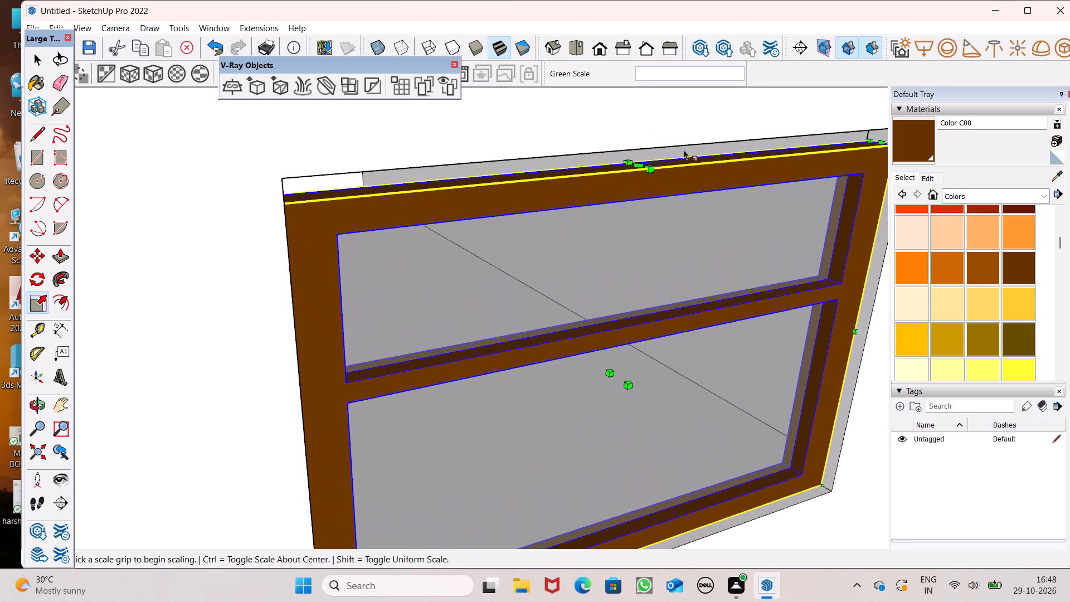
{"action": "scroll", "coordinate": [683, 149], "scroll_direction": "up", "scroll_amount": 2}
{"action": "scroll", "coordinate": [633, 151], "scroll_direction": "up", "scroll_amount": 7}
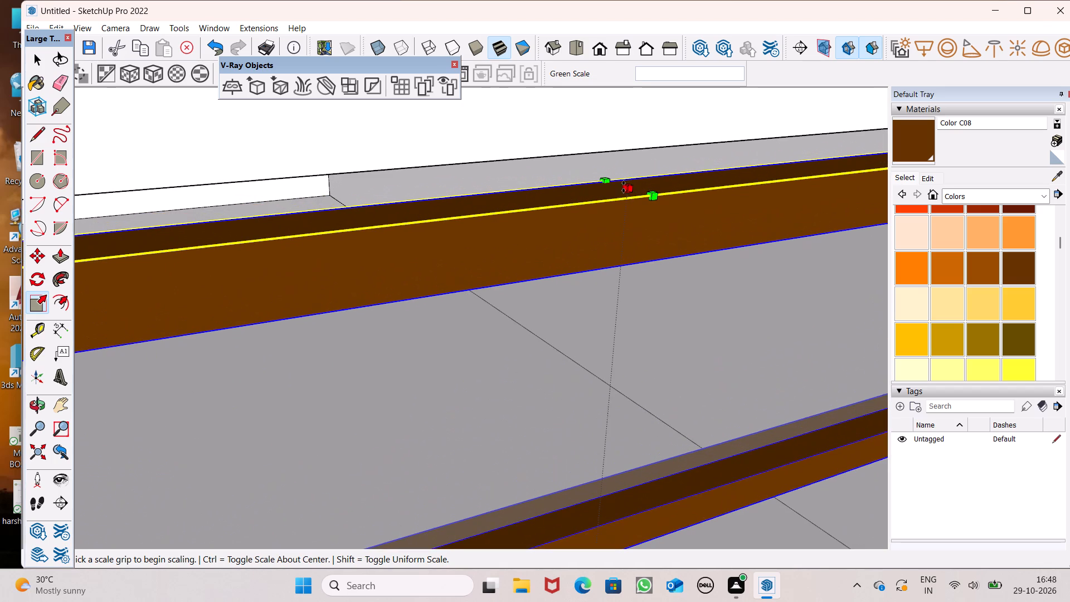
{"action": "left_click_drag", "start_coordinate": [627, 187], "coordinate": [613, 152]}
{"action": "scroll", "coordinate": [381, 158], "scroll_direction": "down", "scroll_amount": 13}
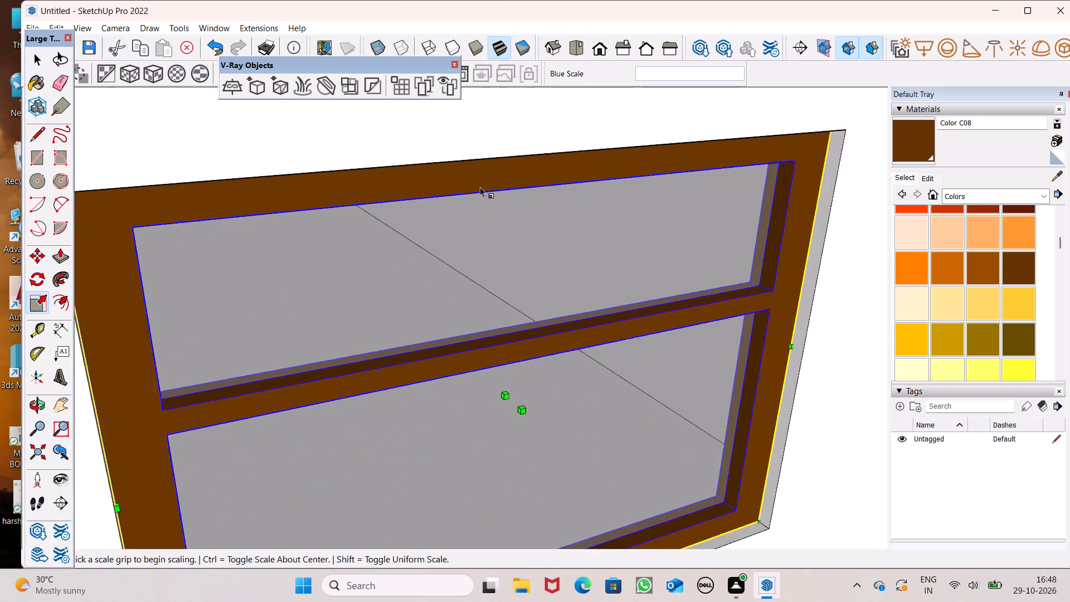
{"action": "scroll", "coordinate": [480, 187], "scroll_direction": "down", "scroll_amount": 6}
{"action": "middle_click_drag", "start_coordinate": [550, 221], "coordinate": [469, 275]}
{"action": "scroll", "coordinate": [466, 271], "scroll_direction": "up", "scroll_amount": 1}
{"action": "key", "text": "space"}
{"action": "scroll", "coordinate": [549, 307], "scroll_direction": "down", "scroll_amount": 9}
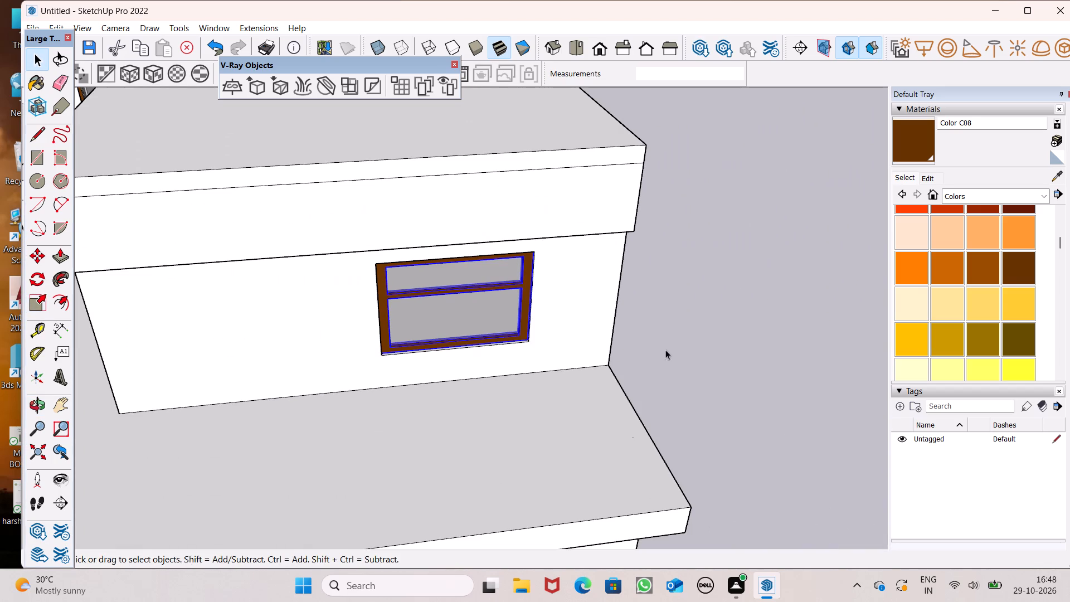
{"action": "left_click", "coordinate": [684, 342]}
Examine the fitted side-wall windows and the house's front facade from several angles.
{"action": "scroll", "coordinate": [678, 322], "scroll_direction": "up", "scroll_amount": 6}
{"action": "scroll", "coordinate": [597, 276], "scroll_direction": "down", "scroll_amount": 7}
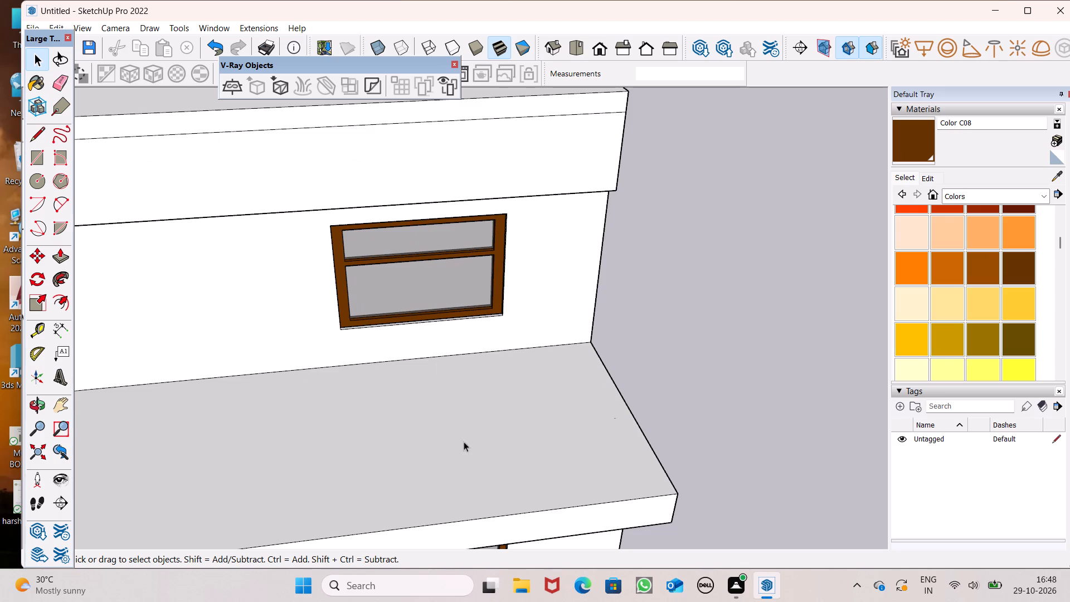
{"action": "scroll", "coordinate": [489, 477], "scroll_direction": "down", "scroll_amount": 2}
{"action": "middle_click_drag", "start_coordinate": [590, 422], "coordinate": [471, 429]}
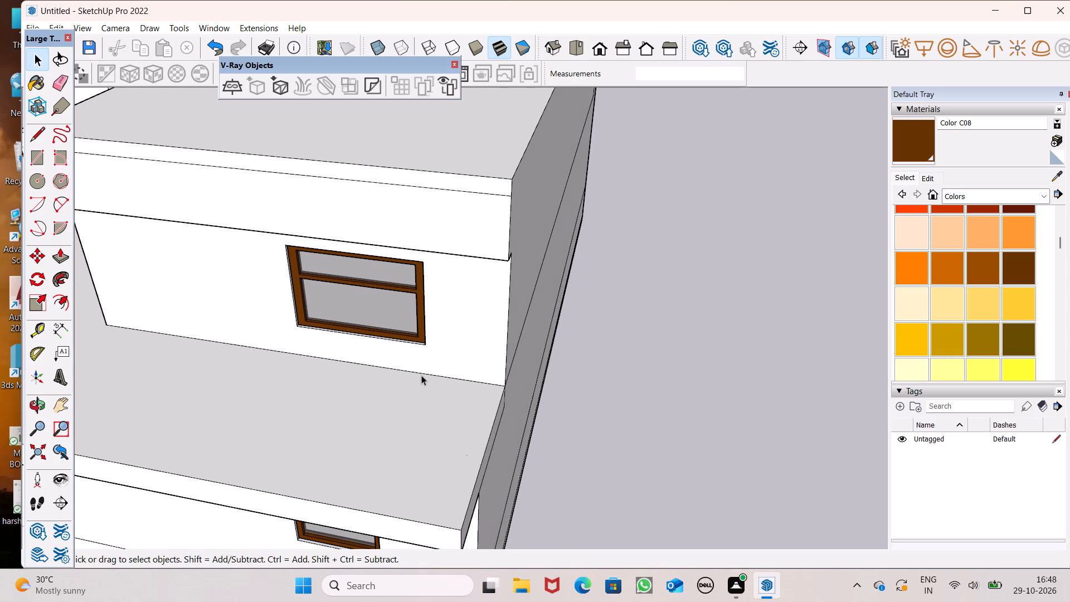
{"action": "scroll", "coordinate": [419, 376], "scroll_direction": "down", "scroll_amount": 6}
{"action": "middle_click_drag", "start_coordinate": [405, 390], "coordinate": [426, 315]}
{"action": "scroll", "coordinate": [427, 314], "scroll_direction": "up", "scroll_amount": 1}
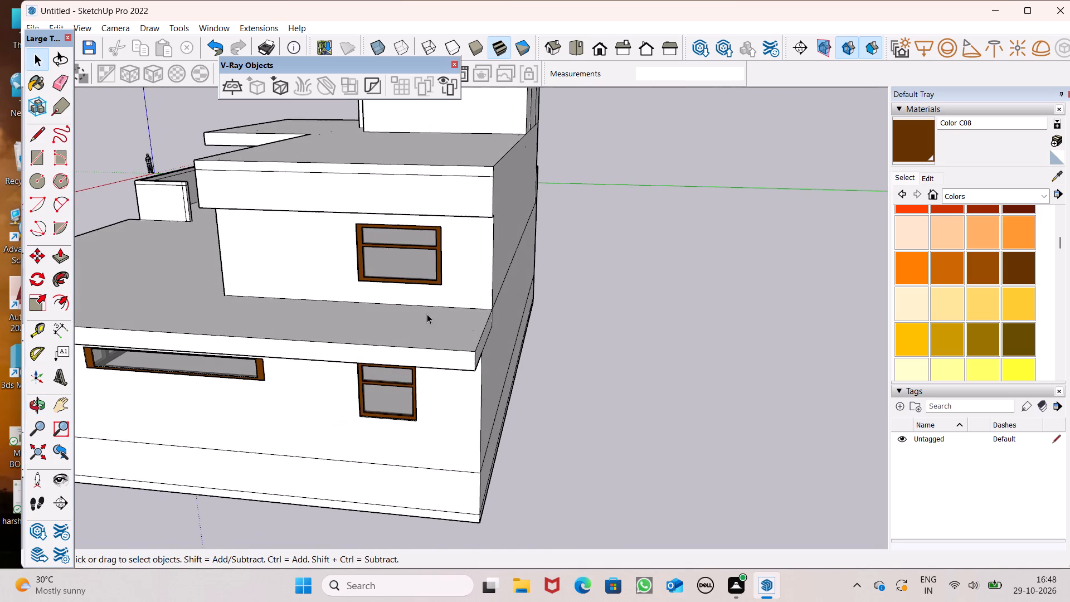
{"action": "scroll", "coordinate": [397, 354], "scroll_direction": "down", "scroll_amount": 2}
{"action": "middle_click_drag", "start_coordinate": [418, 355], "coordinate": [451, 329]}
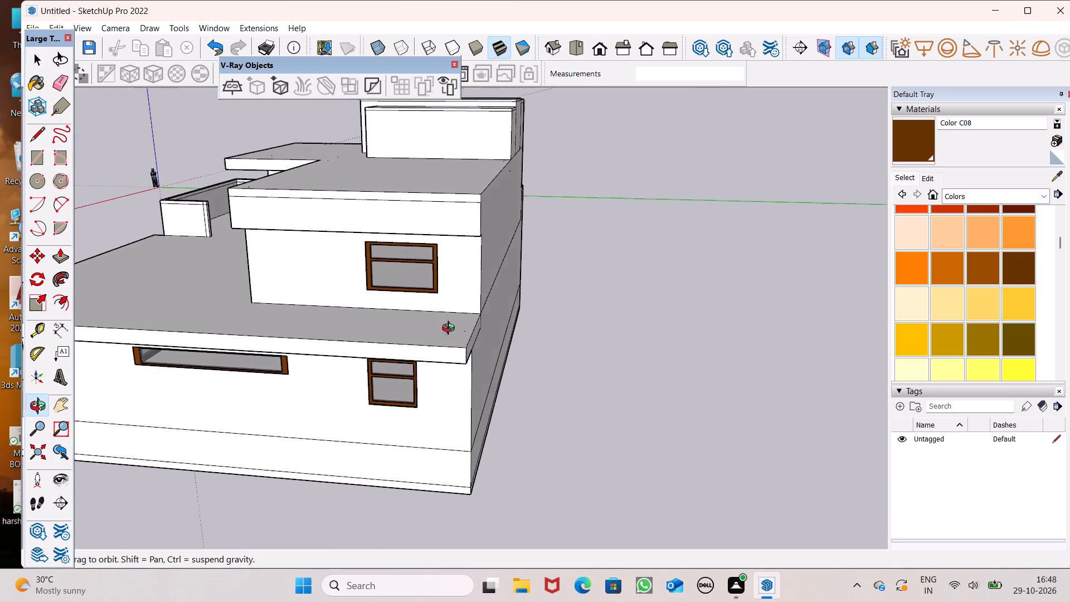
{"action": "middle_click_drag", "start_coordinate": [451, 329], "coordinate": [588, 260]}
{"action": "scroll", "coordinate": [581, 269], "scroll_direction": "down", "scroll_amount": 4}
{"action": "middle_click_drag", "start_coordinate": [484, 288], "coordinate": [806, 341]}
{"action": "scroll", "coordinate": [806, 341], "scroll_direction": "up", "scroll_amount": 1}
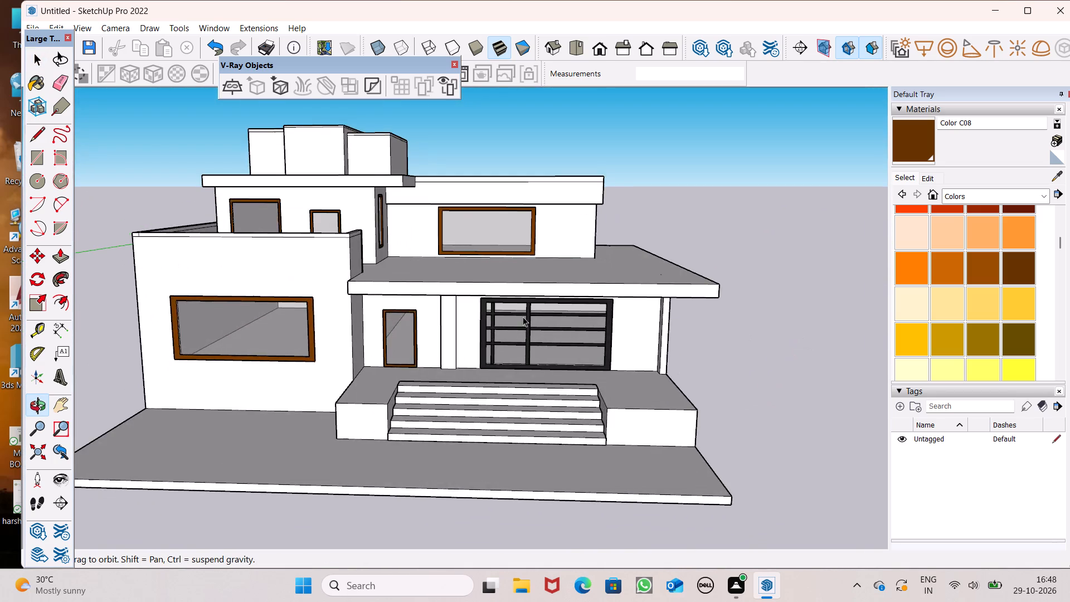
{"action": "scroll", "coordinate": [523, 317], "scroll_direction": "down", "scroll_amount": 2}
{"action": "middle_click_drag", "start_coordinate": [507, 323], "coordinate": [536, 314]}
{"action": "scroll", "coordinate": [490, 361], "scroll_direction": "up", "scroll_amount": 5}
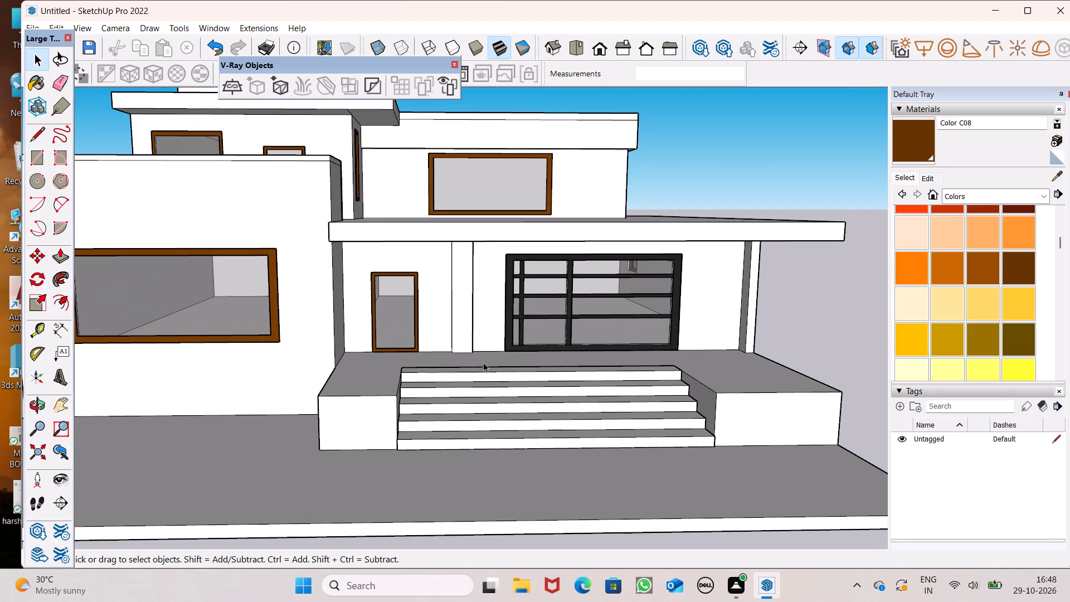
{"action": "scroll", "coordinate": [382, 333], "scroll_direction": "down", "scroll_amount": 4}
{"action": "middle_click_drag", "start_coordinate": [498, 400], "coordinate": [468, 451]}
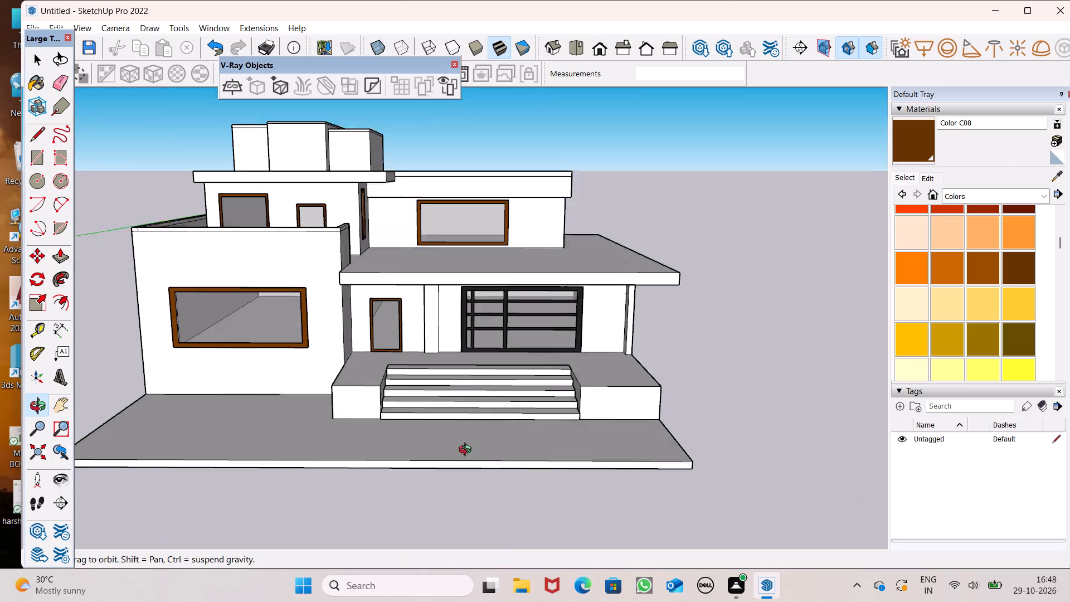
{"action": "middle_click_drag", "start_coordinate": [468, 451], "coordinate": [488, 444]}
{"action": "scroll", "coordinate": [537, 375], "scroll_direction": "down", "scroll_amount": 1}
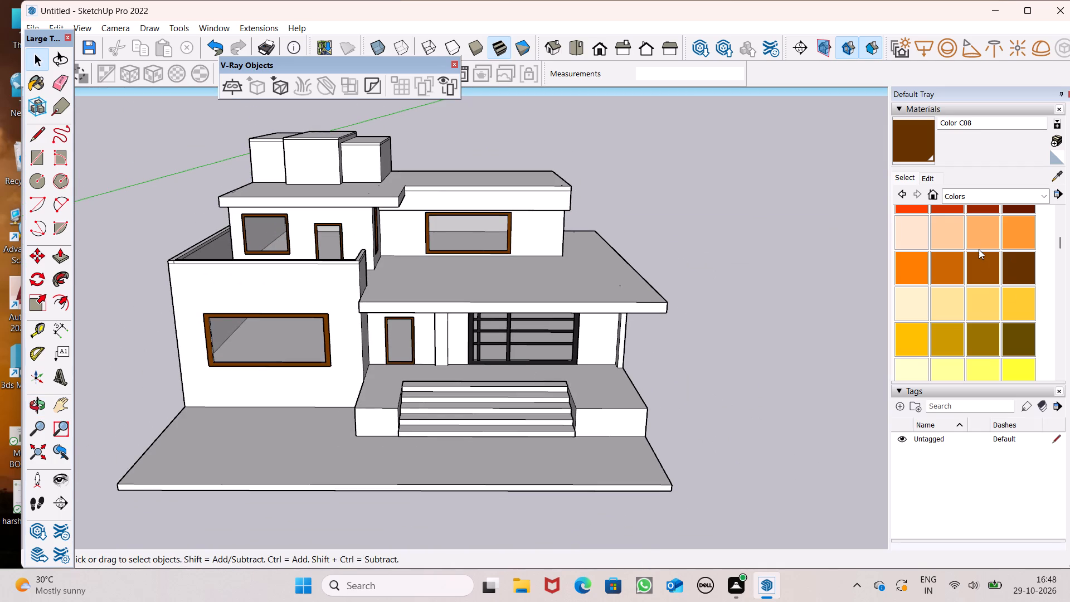
Paint the front wall around the large ground-floor window with 0057_DarkKhaki from the Colors-Named collection.
{"action": "left_click", "coordinate": [969, 191]}
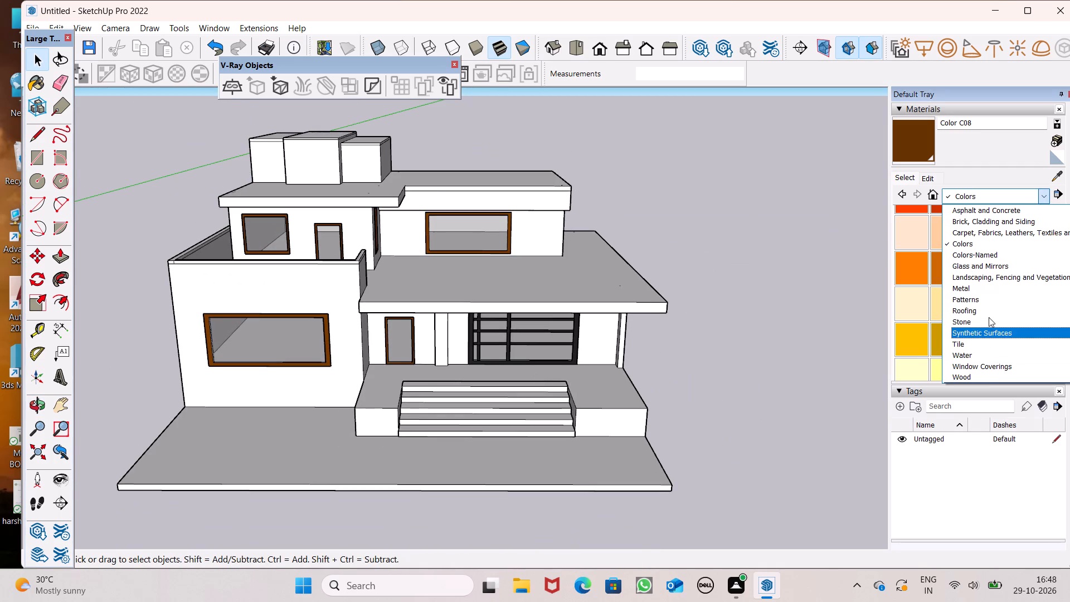
{"action": "left_click", "coordinate": [988, 252]}
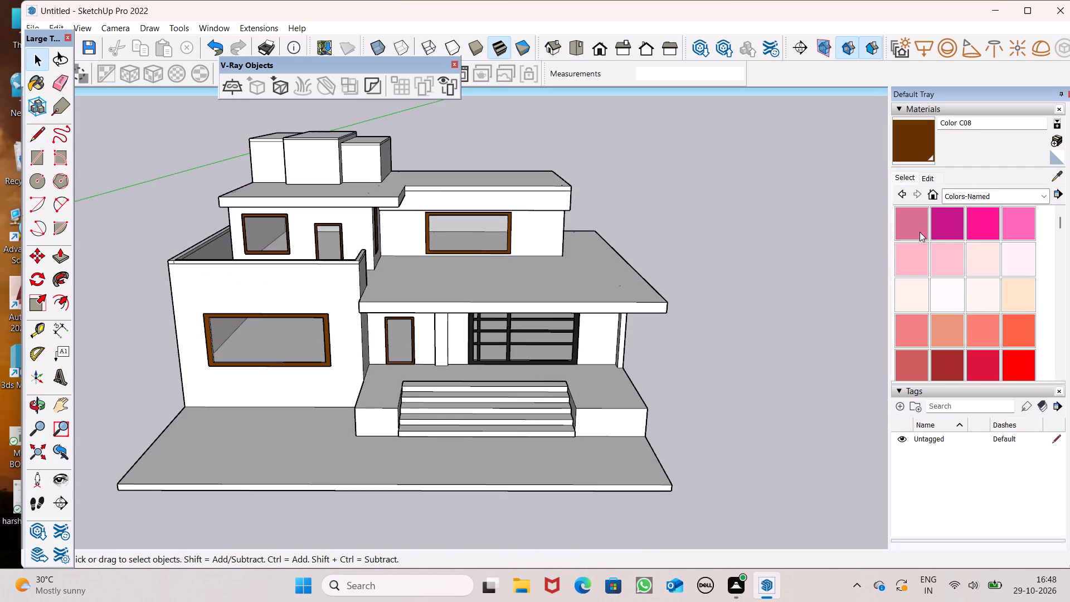
{"action": "left_click", "coordinate": [920, 232]}
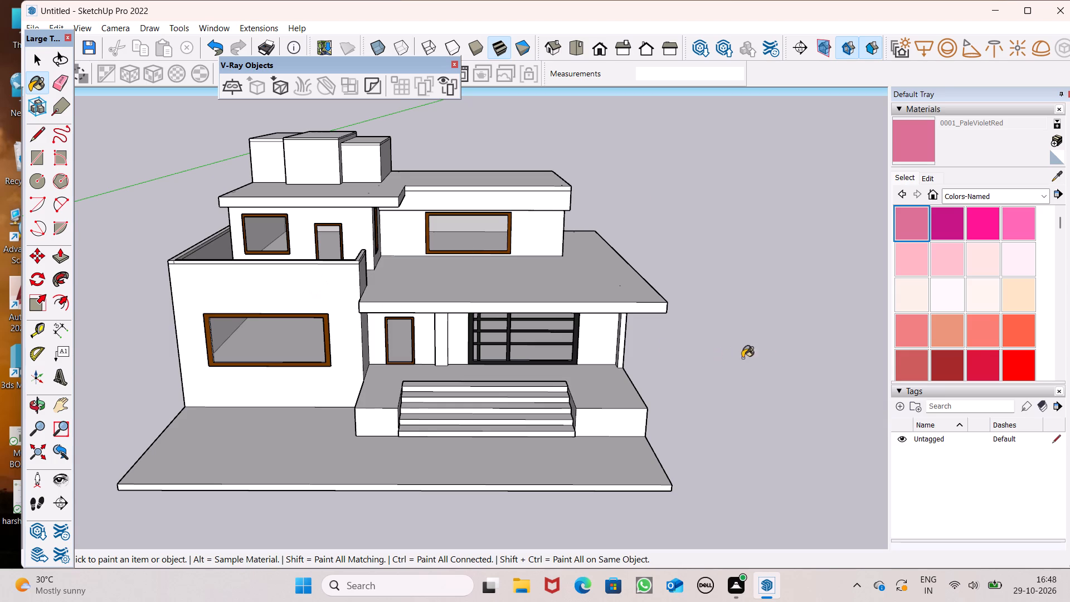
{"action": "scroll", "coordinate": [977, 346], "scroll_direction": "down", "scroll_amount": 6}
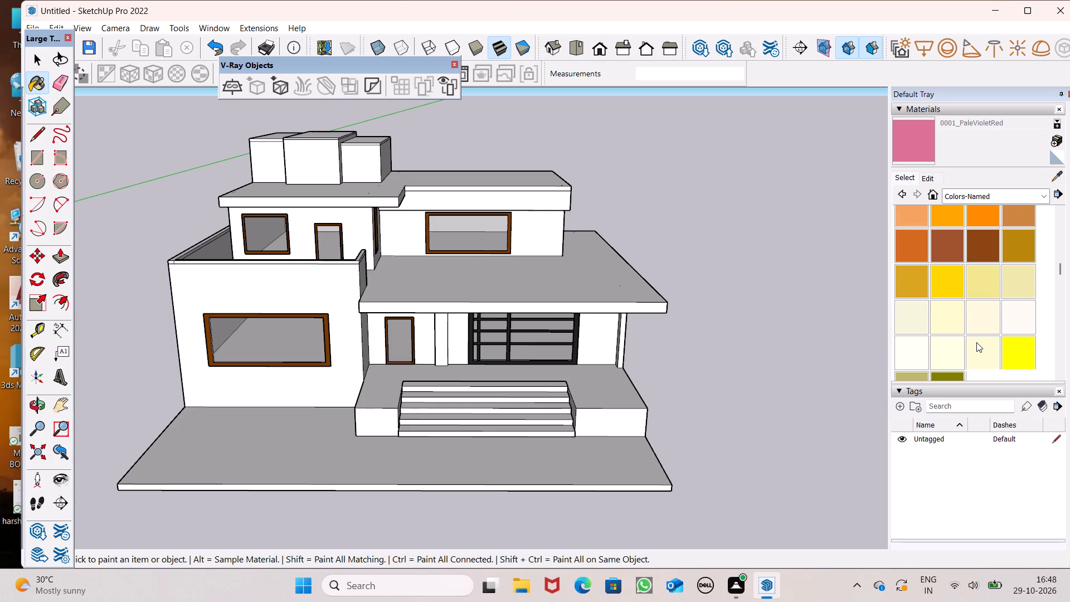
{"action": "left_click", "coordinate": [909, 305]}
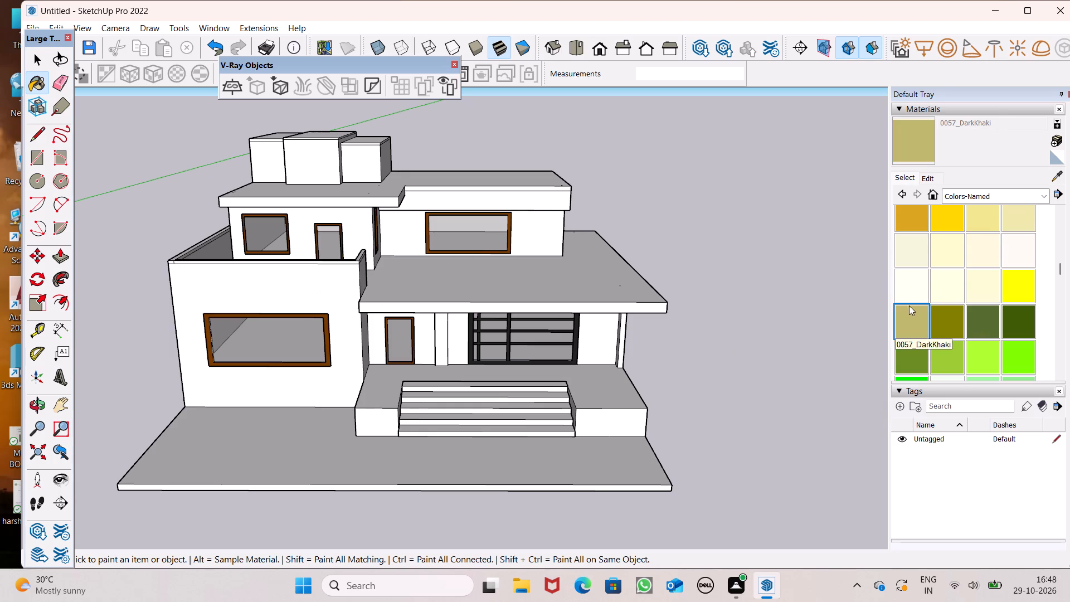
{"action": "scroll", "coordinate": [352, 285], "scroll_direction": "up", "scroll_amount": 4}
{"action": "left_click", "coordinate": [320, 284]}
{"action": "scroll", "coordinate": [377, 261], "scroll_direction": "down", "scroll_amount": 4}
{"action": "middle_click_drag", "start_coordinate": [381, 280], "coordinate": [327, 301]}
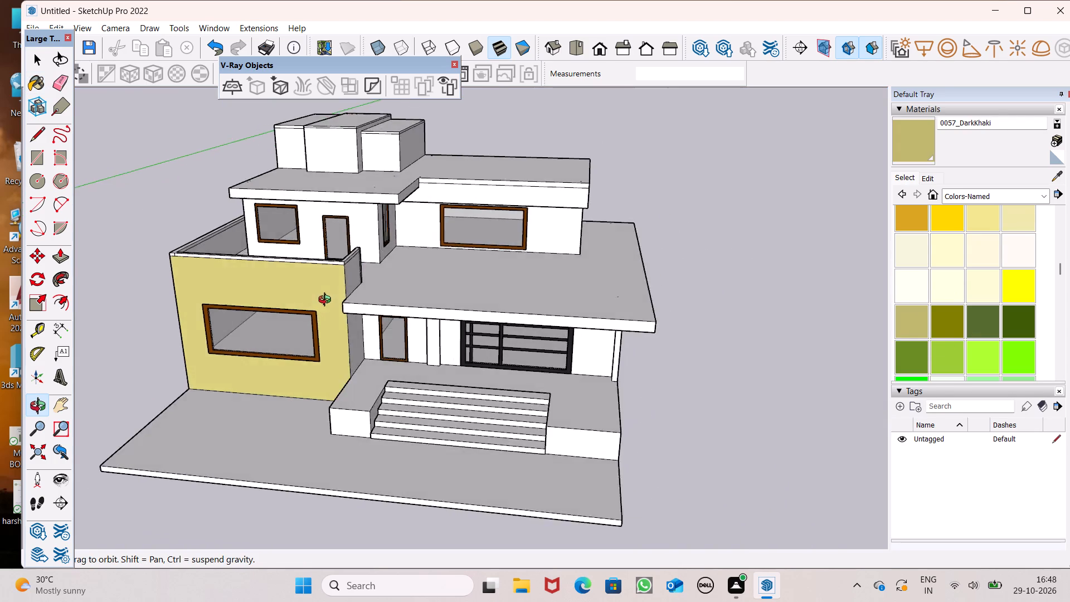
{"action": "middle_click_drag", "start_coordinate": [327, 301], "coordinate": [215, 337]}
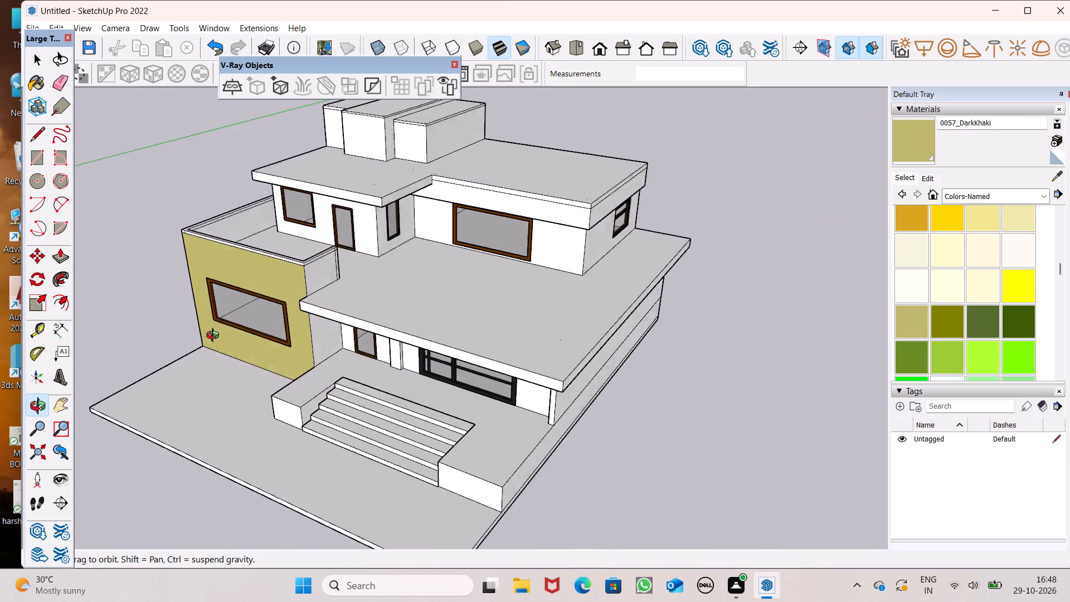
Paint the upper roof's top surface and front fascia with 0133_Gray from the Colors-Named collection.
{"action": "middle_click_drag", "start_coordinate": [215, 337], "coordinate": [281, 268]}
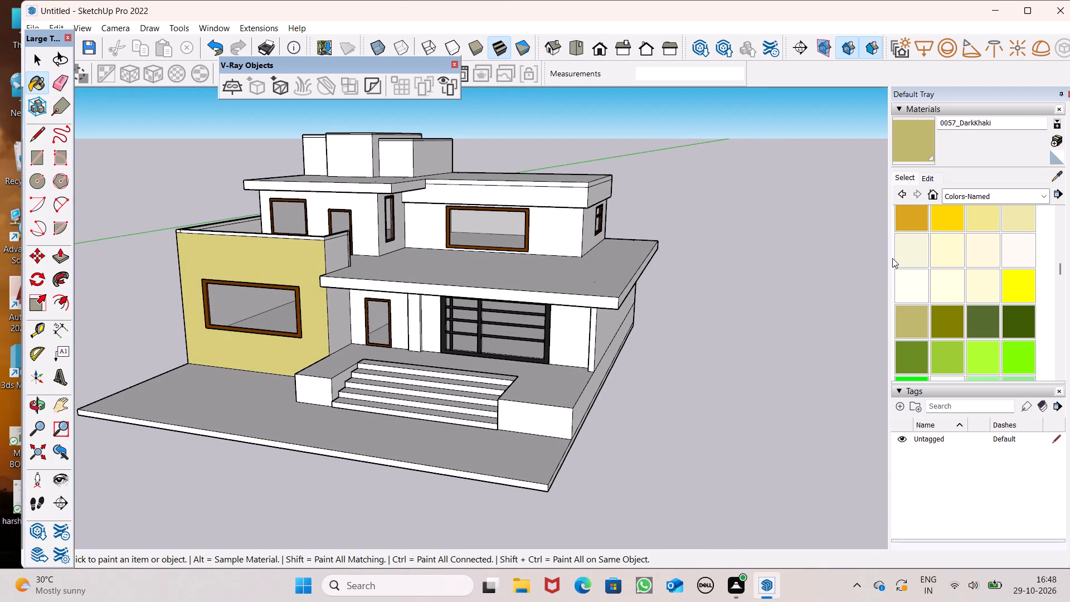
{"action": "scroll", "coordinate": [989, 253], "scroll_direction": "up", "scroll_amount": 2}
{"action": "scroll", "coordinate": [979, 269], "scroll_direction": "down", "scroll_amount": 12}
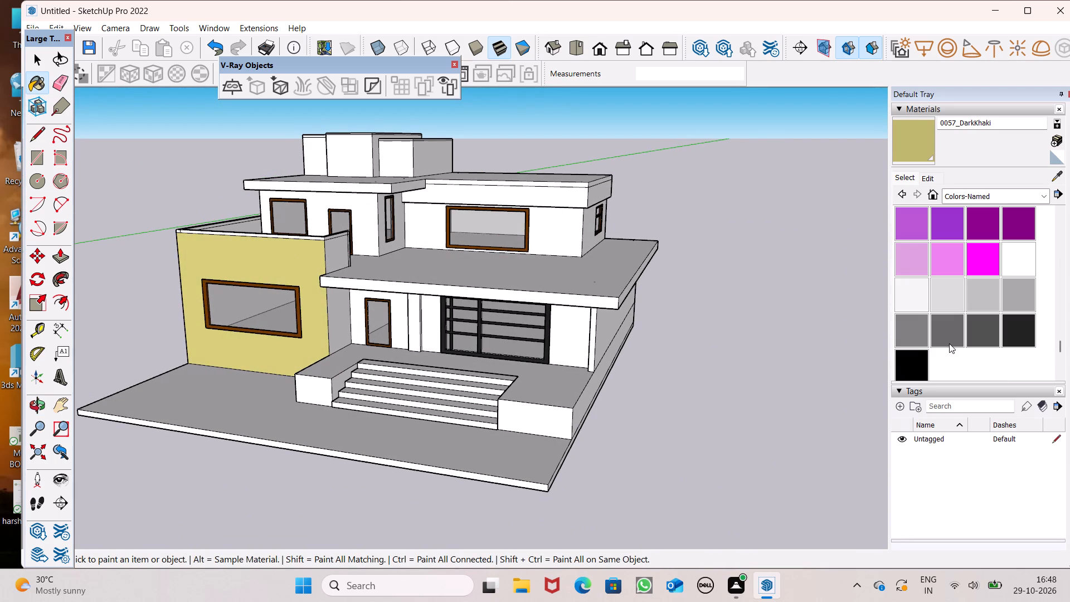
{"action": "left_click", "coordinate": [912, 332]}
{"action": "scroll", "coordinate": [300, 200], "scroll_direction": "up", "scroll_amount": 6}
{"action": "scroll", "coordinate": [350, 162], "scroll_direction": "up", "scroll_amount": 4}
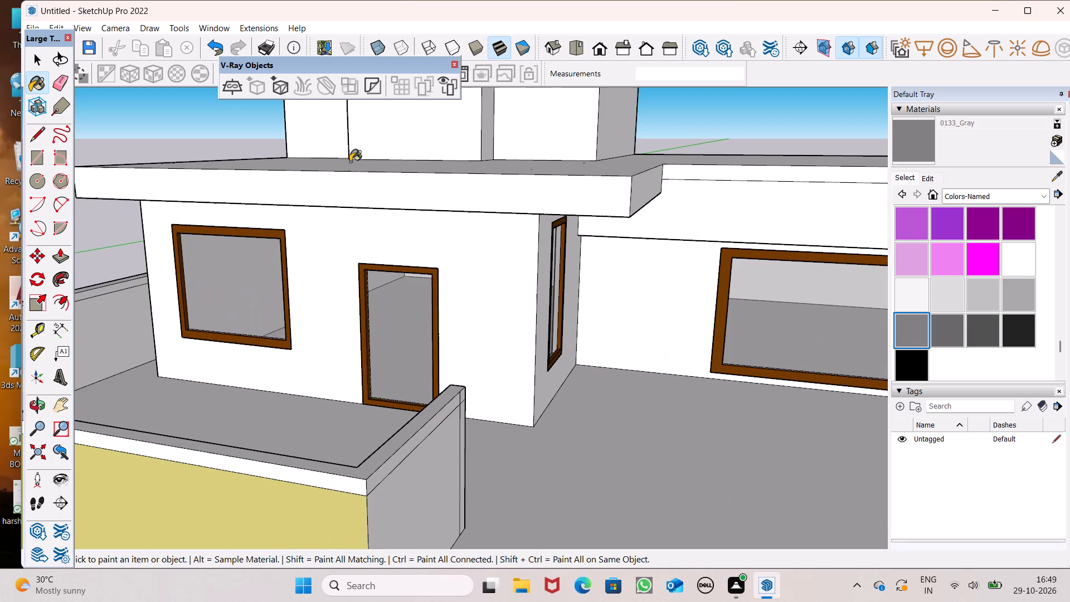
{"action": "scroll", "coordinate": [350, 162], "scroll_direction": "up", "scroll_amount": 1}
{"action": "left_click", "coordinate": [350, 162]}
{"action": "left_click", "coordinate": [357, 187]}
Paint both side fascias of the projecting upper roof section above the balcony rooms with 0133_Gray.
{"action": "scroll", "coordinate": [357, 186], "scroll_direction": "down", "scroll_amount": 4}
{"action": "middle_click_drag", "start_coordinate": [412, 222], "coordinate": [257, 228]}
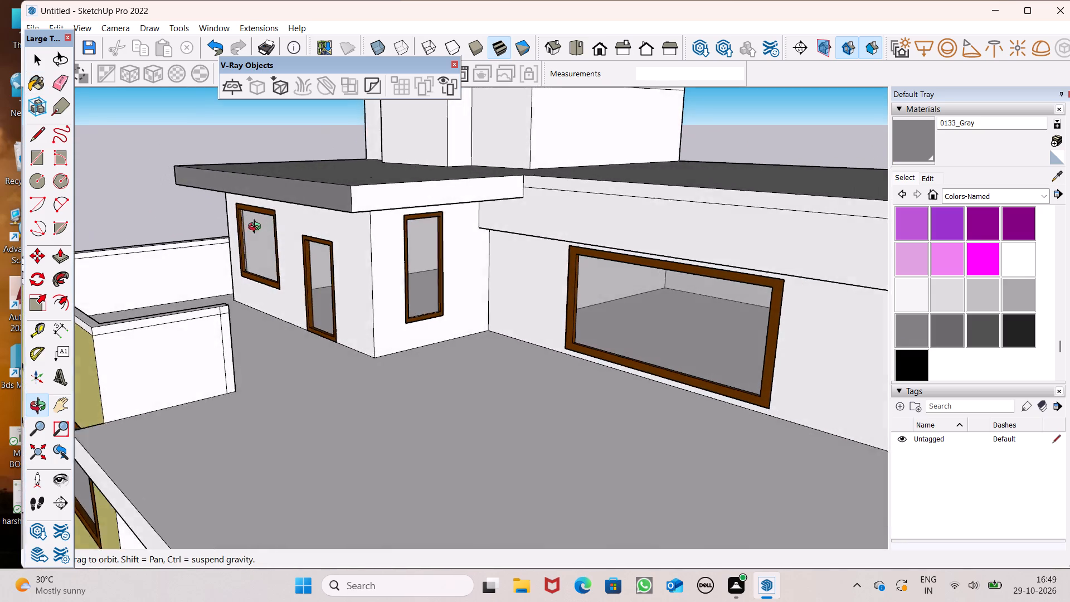
{"action": "middle_click_drag", "start_coordinate": [257, 228], "coordinate": [162, 229]}
{"action": "scroll", "coordinate": [221, 203], "scroll_direction": "up", "scroll_amount": 5}
{"action": "scroll", "coordinate": [325, 195], "scroll_direction": "down", "scroll_amount": 6}
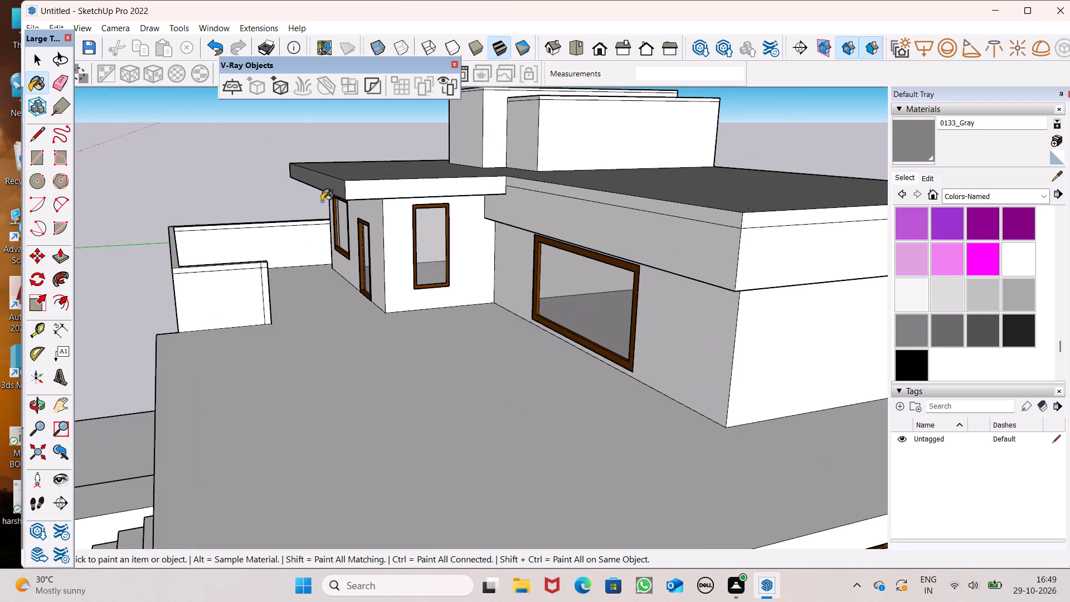
{"action": "left_click", "coordinate": [370, 190]}
{"action": "scroll", "coordinate": [296, 190], "scroll_direction": "down", "scroll_amount": 3}
{"action": "middle_click_drag", "start_coordinate": [289, 196], "coordinate": [812, 164]}
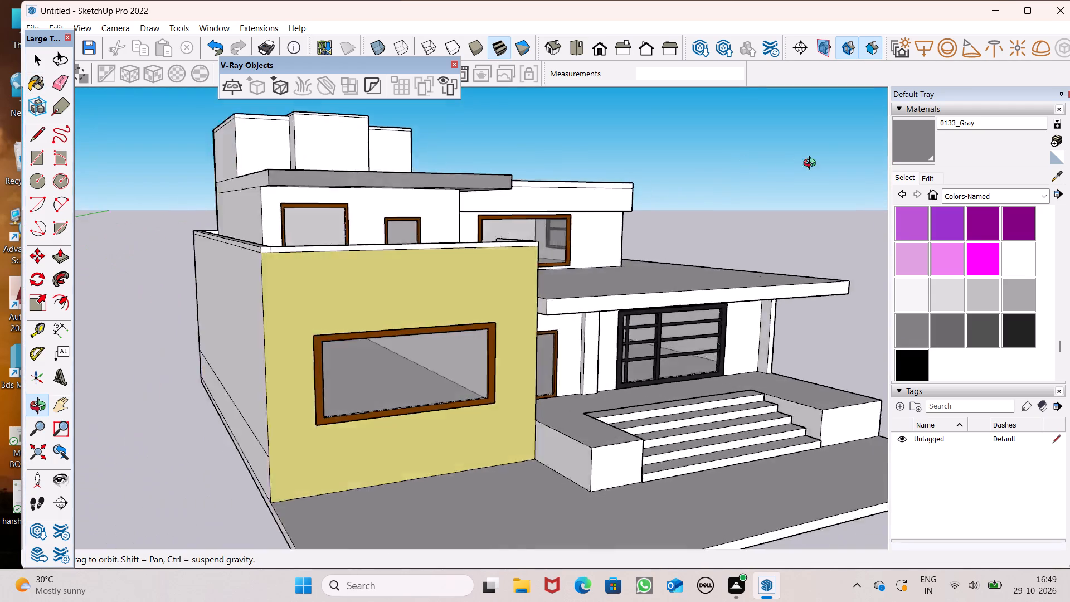
{"action": "middle_click_drag", "start_coordinate": [812, 164], "coordinate": [994, 181]}
{"action": "left_click", "coordinate": [473, 191]}
Paint the thin roof edge along the front and outer end of the recessed upper-floor wing with 0133_Gray.
{"action": "middle_click_drag", "start_coordinate": [586, 203], "coordinate": [193, 235]}
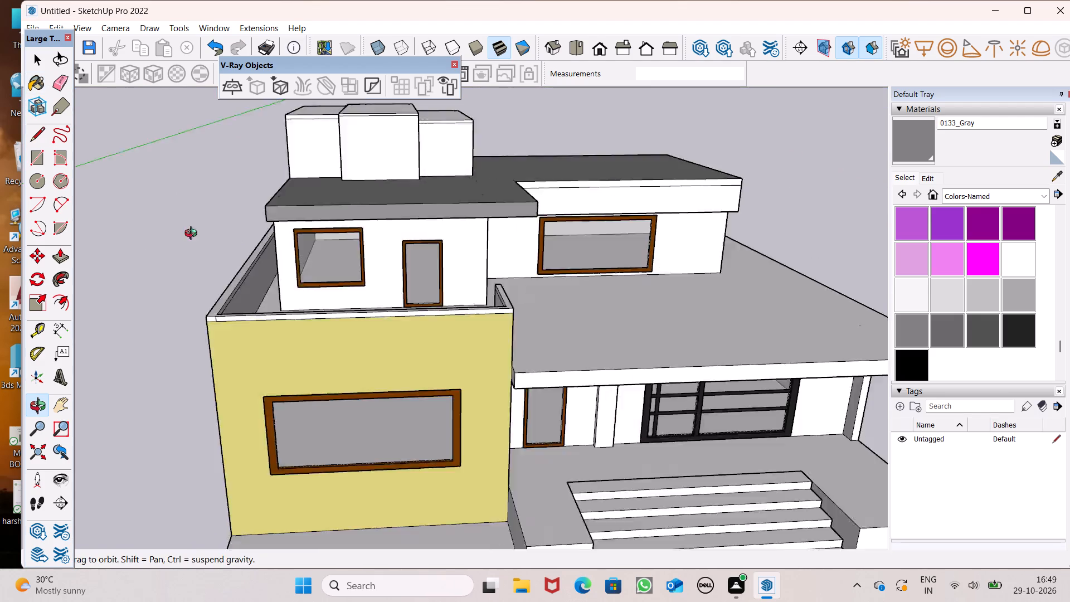
{"action": "middle_click_drag", "start_coordinate": [193, 235], "coordinate": [163, 227]}
{"action": "scroll", "coordinate": [454, 188], "scroll_direction": "up", "scroll_amount": 7}
{"action": "left_click", "coordinate": [588, 183]}
{"action": "scroll", "coordinate": [461, 156], "scroll_direction": "down", "scroll_amount": 5}
{"action": "middle_click_drag", "start_coordinate": [707, 208], "coordinate": [610, 216]}
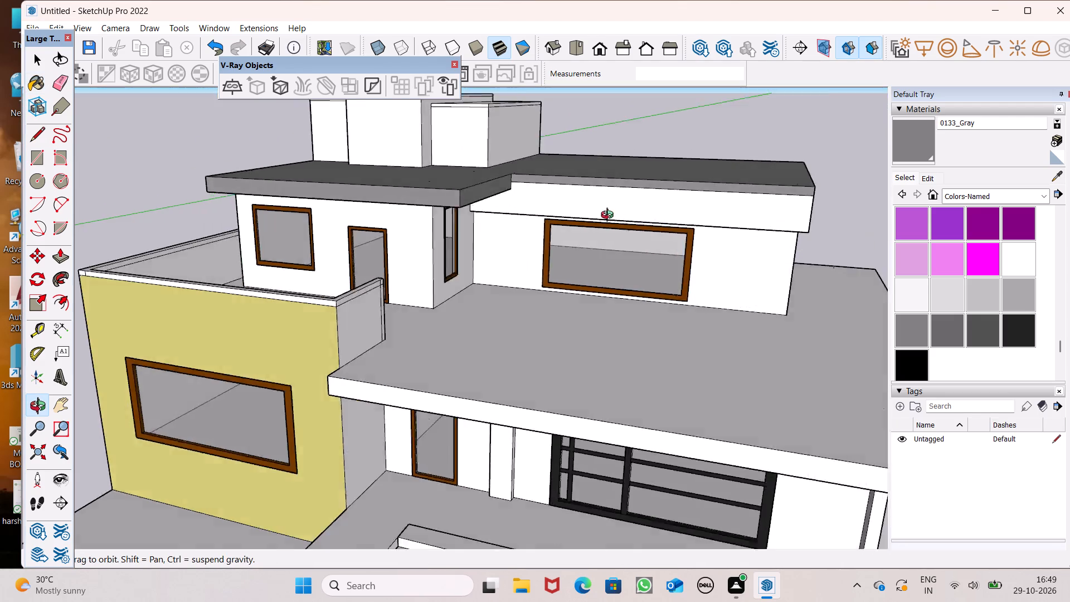
{"action": "middle_click_drag", "start_coordinate": [610, 216], "coordinate": [302, 225]}
{"action": "scroll", "coordinate": [477, 246], "scroll_direction": "up", "scroll_amount": 5}
{"action": "left_click", "coordinate": [463, 255]}
Paint the small remaining fascia piece at the rear corner of the balcony-side roof edge with 0133_Gray.
{"action": "scroll", "coordinate": [396, 224], "scroll_direction": "down", "scroll_amount": 6}
{"action": "middle_click_drag", "start_coordinate": [368, 241], "coordinate": [668, 282]}
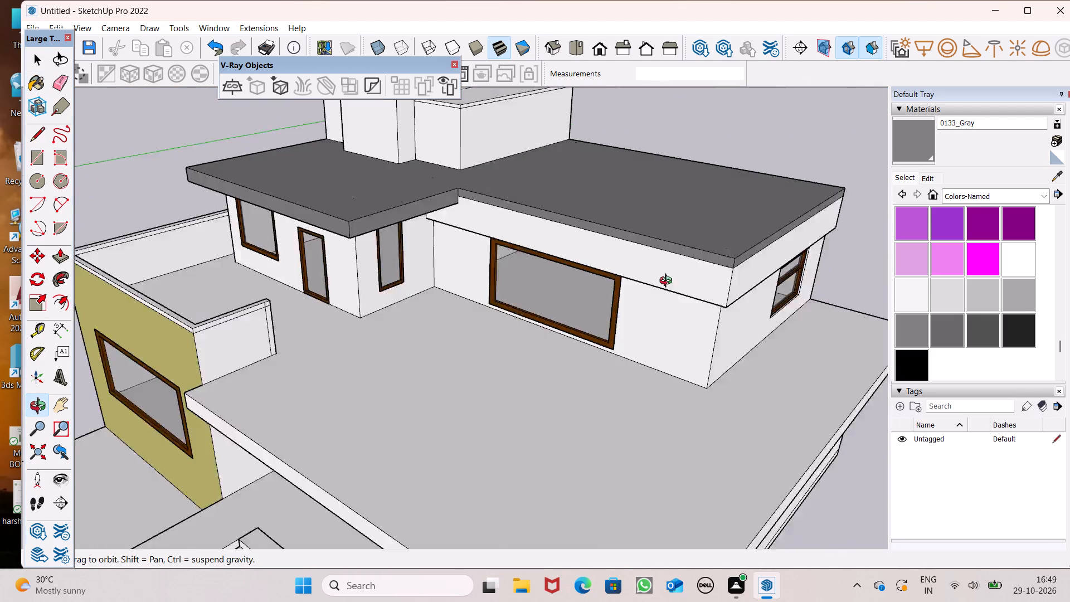
{"action": "middle_click_drag", "start_coordinate": [668, 282], "coordinate": [0, 256]}
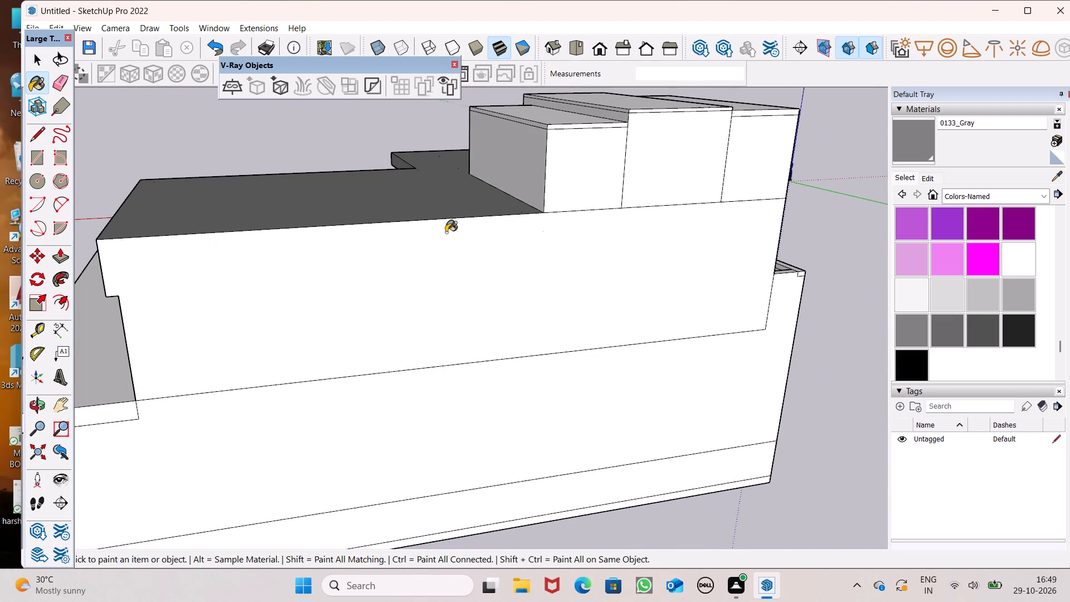
{"action": "scroll", "coordinate": [446, 232], "scroll_direction": "down", "scroll_amount": 4}
{"action": "middle_click_drag", "start_coordinate": [556, 255], "coordinate": [128, 271]}
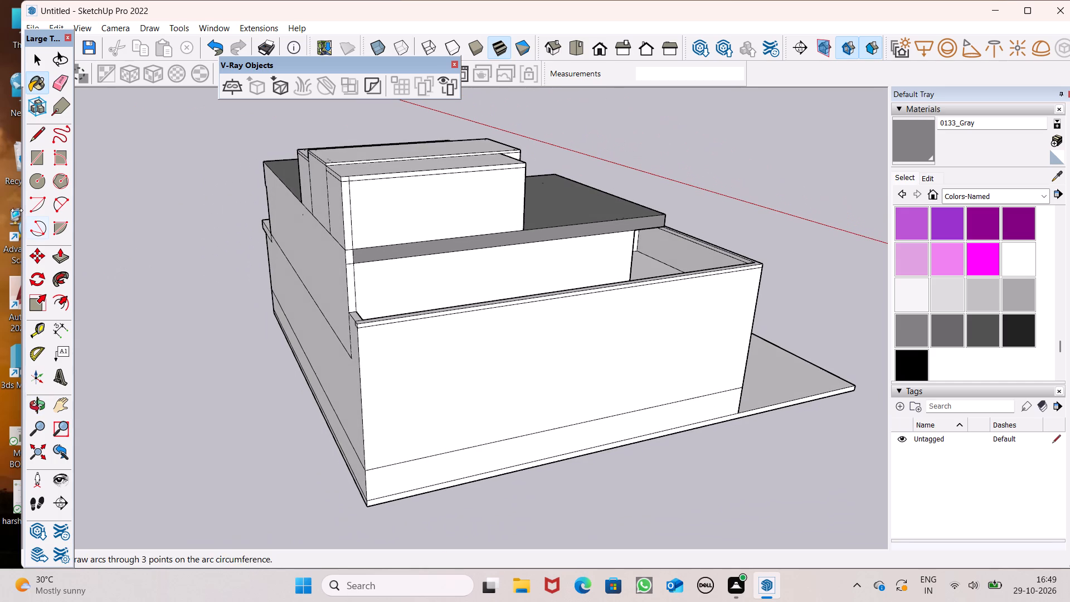
{"action": "scroll", "coordinate": [251, 258], "scroll_direction": "up", "scroll_amount": 7}
{"action": "left_click", "coordinate": [437, 259]}
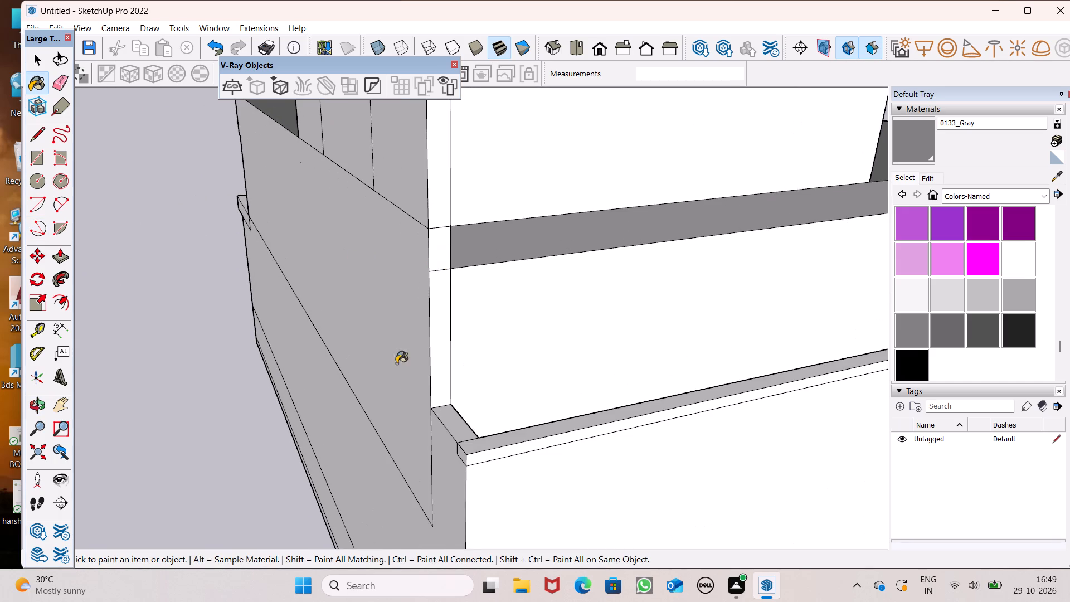
Erase the stray vertical line segments beside the rear corner of the balcony-side wall and rooftop block.
{"action": "scroll", "coordinate": [385, 417], "scroll_direction": "down", "scroll_amount": 7}
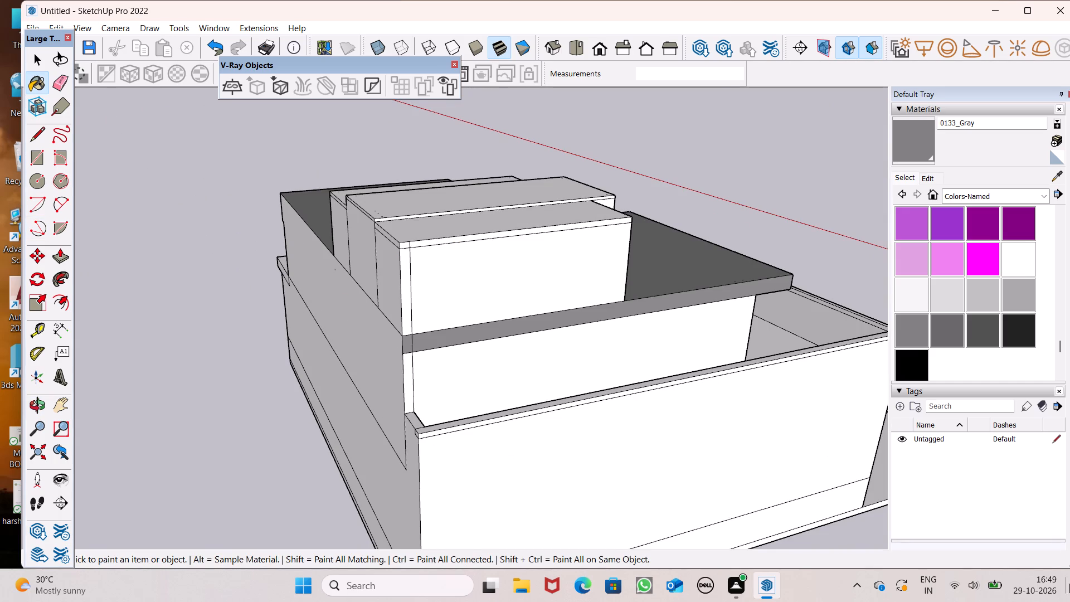
{"action": "left_click", "coordinate": [58, 85]}
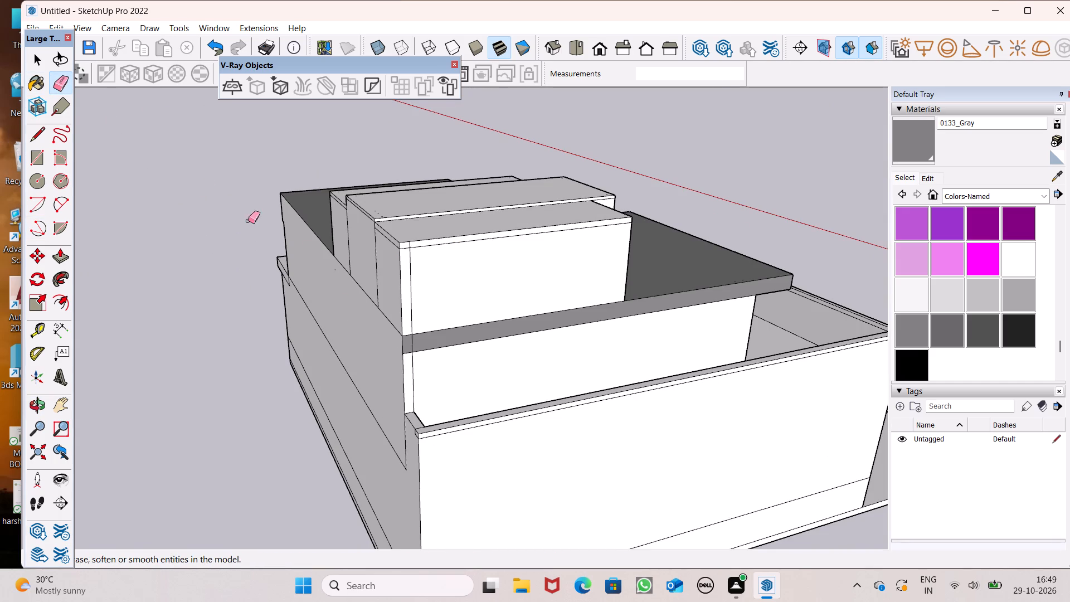
{"action": "scroll", "coordinate": [348, 308], "scroll_direction": "up", "scroll_amount": 5}
{"action": "left_click_drag", "start_coordinate": [490, 300], "coordinate": [485, 312]}
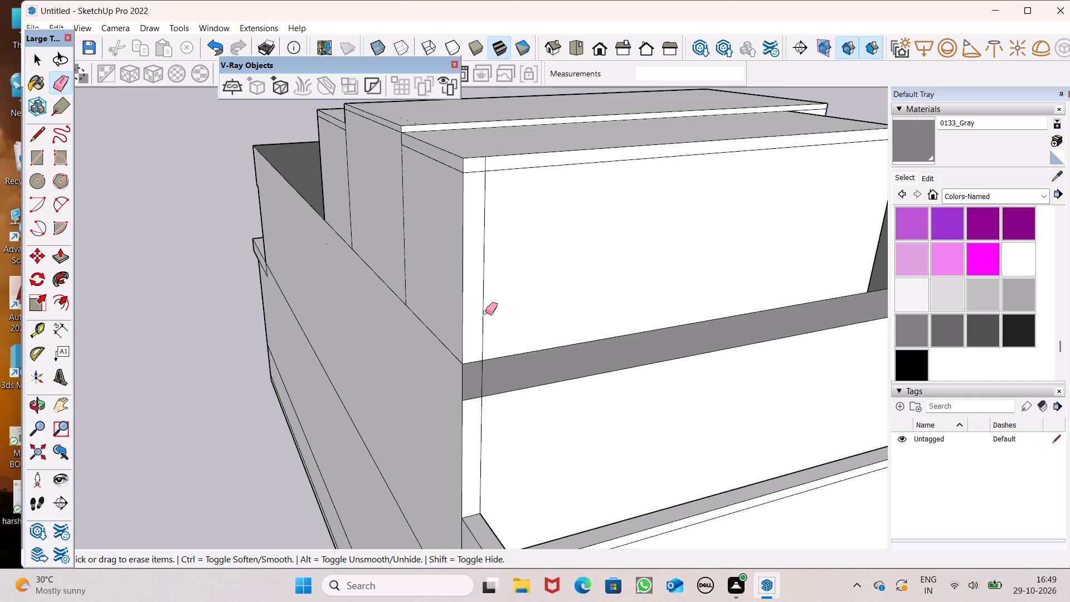
{"action": "left_click_drag", "start_coordinate": [488, 293], "coordinate": [478, 307]}
{"action": "scroll", "coordinate": [481, 415], "scroll_direction": "up", "scroll_amount": 4}
{"action": "left_click_drag", "start_coordinate": [481, 371], "coordinate": [481, 366]}
{"action": "scroll", "coordinate": [440, 414], "scroll_direction": "down", "scroll_amount": 7}
{"action": "left_click_drag", "start_coordinate": [457, 454], "coordinate": [465, 436]}
{"action": "scroll", "coordinate": [453, 239], "scroll_direction": "up", "scroll_amount": 11}
{"action": "left_click_drag", "start_coordinate": [465, 228], "coordinate": [470, 227]}
{"action": "left_click_drag", "start_coordinate": [480, 225], "coordinate": [474, 227]}
{"action": "scroll", "coordinate": [508, 236], "scroll_direction": "down", "scroll_amount": 1}
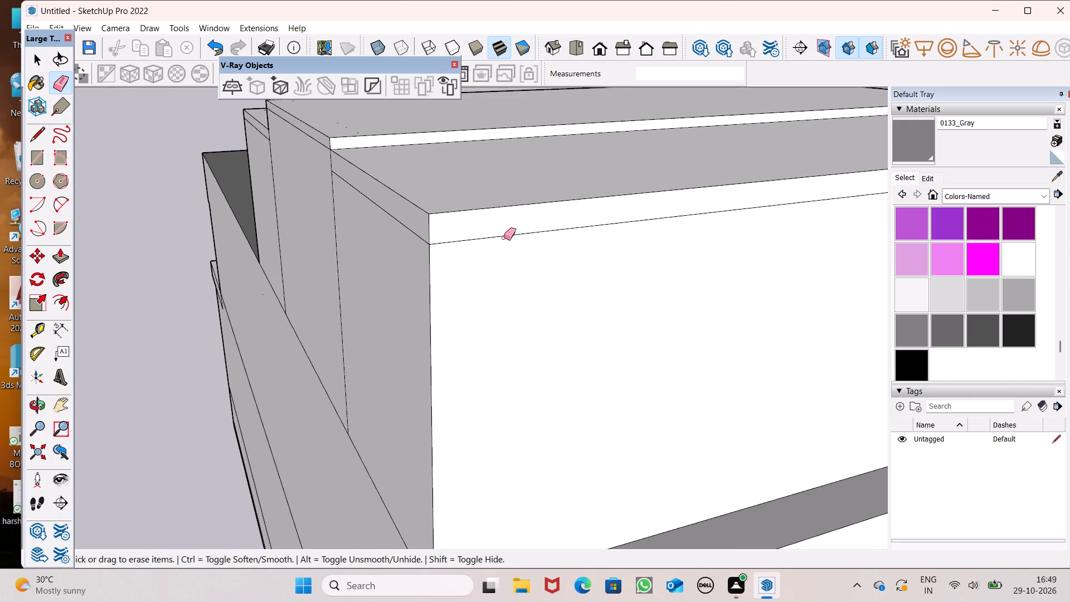
Paint the tops and rear edge bands of the middle and balcony-side rooftop blocks, plus the edge between them, with 0133_Gray.
{"action": "middle_click_drag", "start_coordinate": [291, 273], "coordinate": [502, 343]}
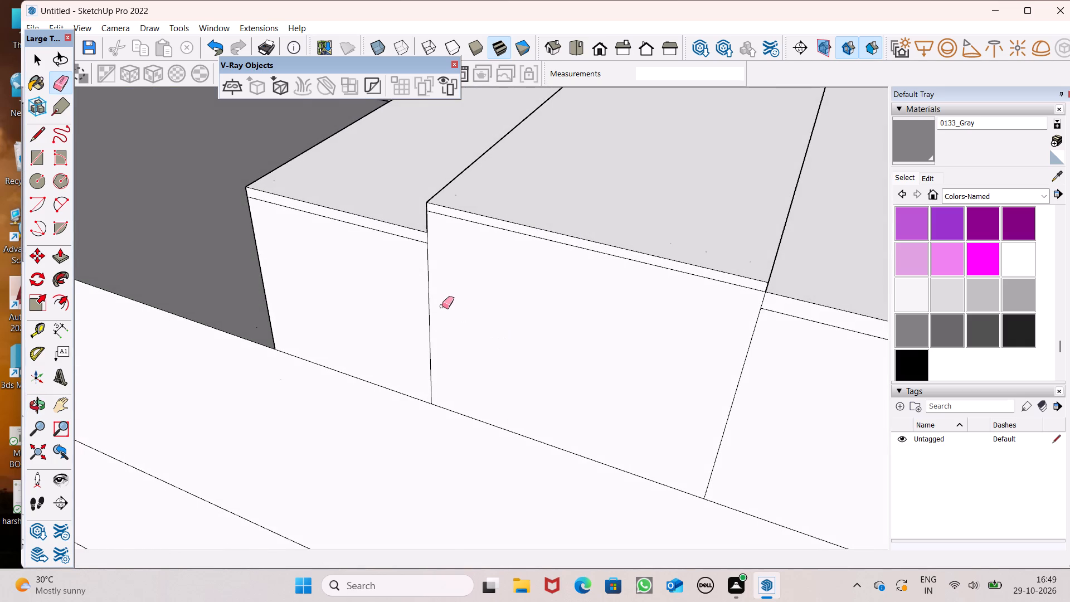
{"action": "scroll", "coordinate": [345, 303], "scroll_direction": "down", "scroll_amount": 4}
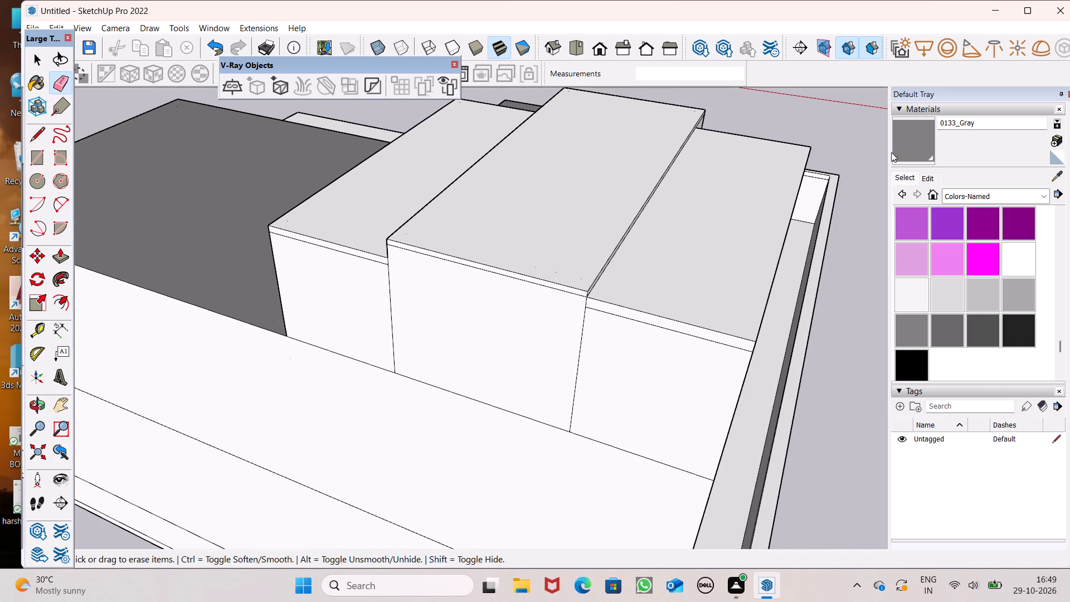
{"action": "left_click", "coordinate": [899, 149]}
{"action": "scroll", "coordinate": [747, 376], "scroll_direction": "up", "scroll_amount": 4}
{"action": "left_click", "coordinate": [693, 324]}
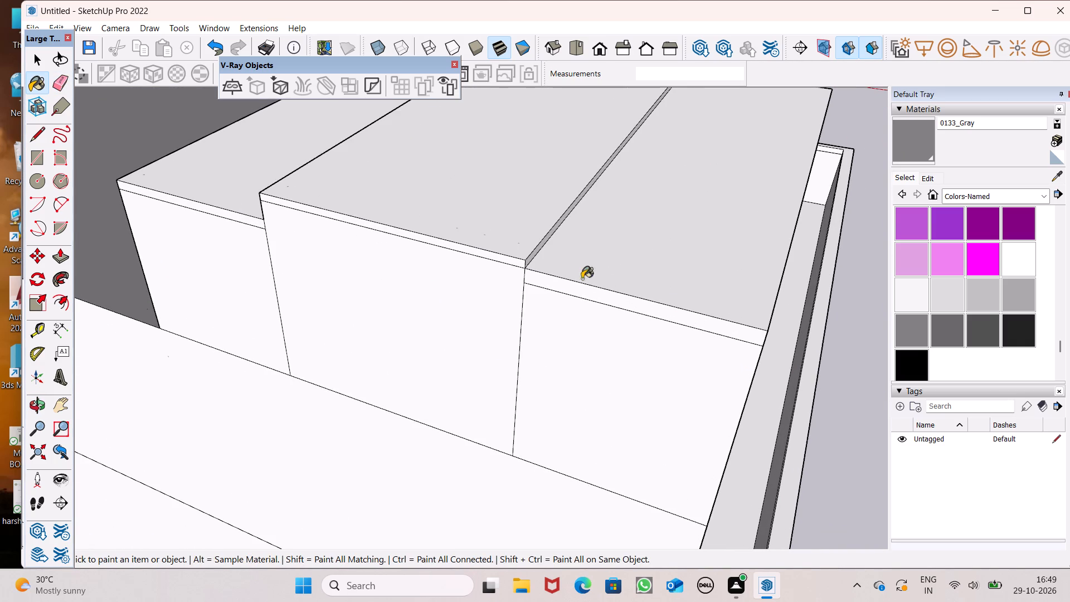
{"action": "scroll", "coordinate": [481, 263], "scroll_direction": "up", "scroll_amount": 6}
{"action": "left_click", "coordinate": [503, 255]}
{"action": "left_click_drag", "start_coordinate": [517, 233], "coordinate": [523, 232]}
{"action": "middle_click_drag", "start_coordinate": [577, 273], "coordinate": [553, 264]}
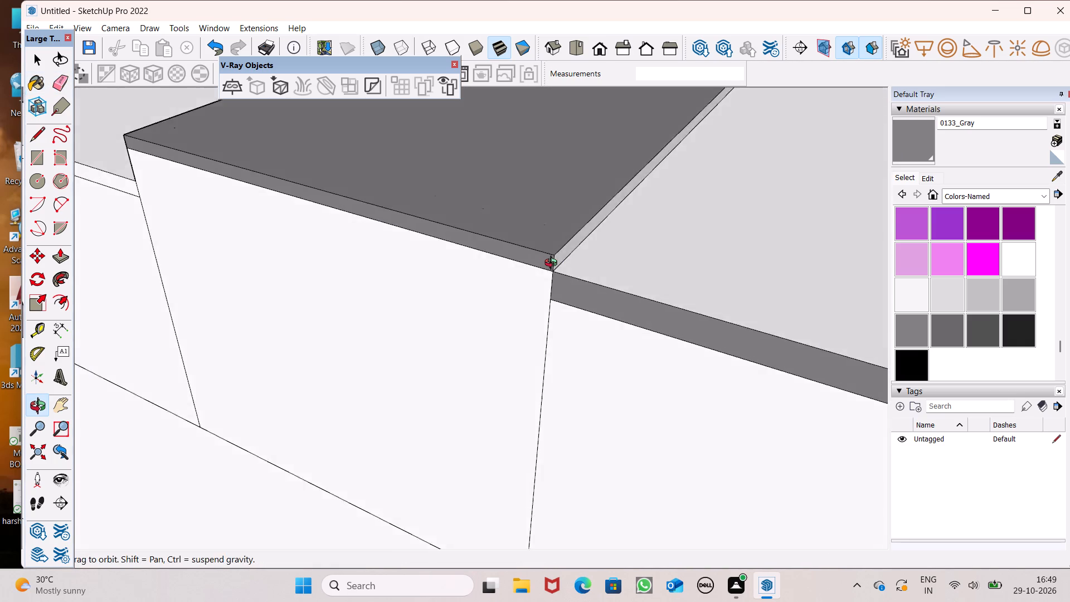
{"action": "middle_click_drag", "start_coordinate": [553, 264], "coordinate": [523, 253]}
{"action": "scroll", "coordinate": [549, 264], "scroll_direction": "up", "scroll_amount": 6}
{"action": "left_click", "coordinate": [562, 253]}
{"action": "left_click", "coordinate": [585, 272]}
{"action": "scroll", "coordinate": [521, 230], "scroll_direction": "down", "scroll_amount": 7}
Paint the middle block's inner side edge and the third rooftop block's top, rear and outer side edges with 0133_Gray.
{"action": "middle_click_drag", "start_coordinate": [448, 263], "coordinate": [755, 213]}
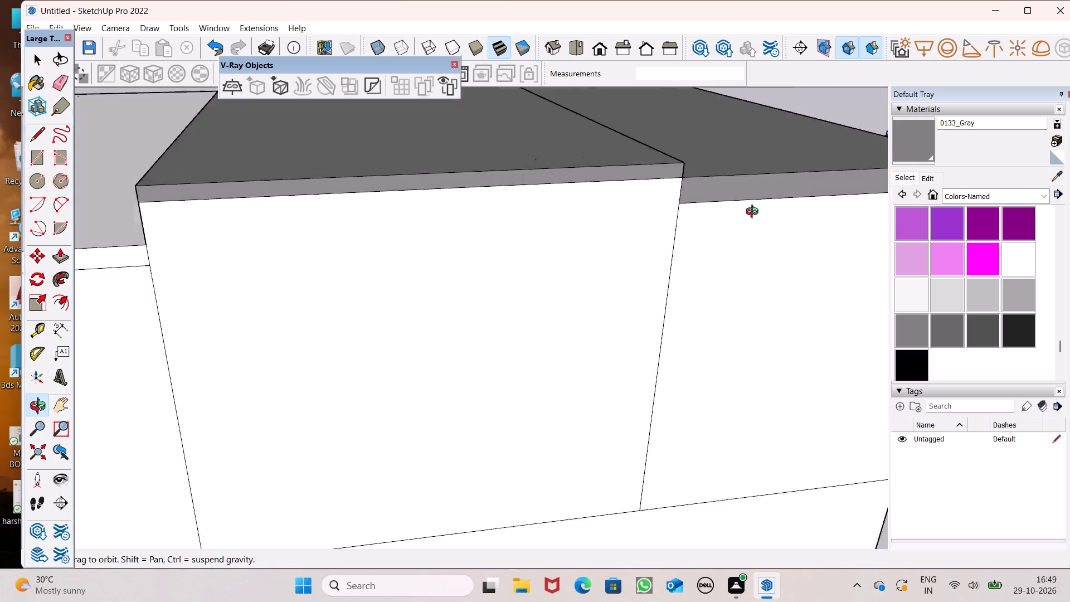
{"action": "middle_click_drag", "start_coordinate": [755, 213], "coordinate": [864, 191]}
{"action": "middle_click_drag", "start_coordinate": [925, 182], "coordinate": [939, 181]}
{"action": "middle_click_drag", "start_coordinate": [975, 180], "coordinate": [980, 180]}
{"action": "scroll", "coordinate": [521, 273], "scroll_direction": "down", "scroll_amount": 4}
{"action": "middle_click_drag", "start_coordinate": [434, 283], "coordinate": [551, 316]}
{"action": "scroll", "coordinate": [545, 272], "scroll_direction": "up", "scroll_amount": 2}
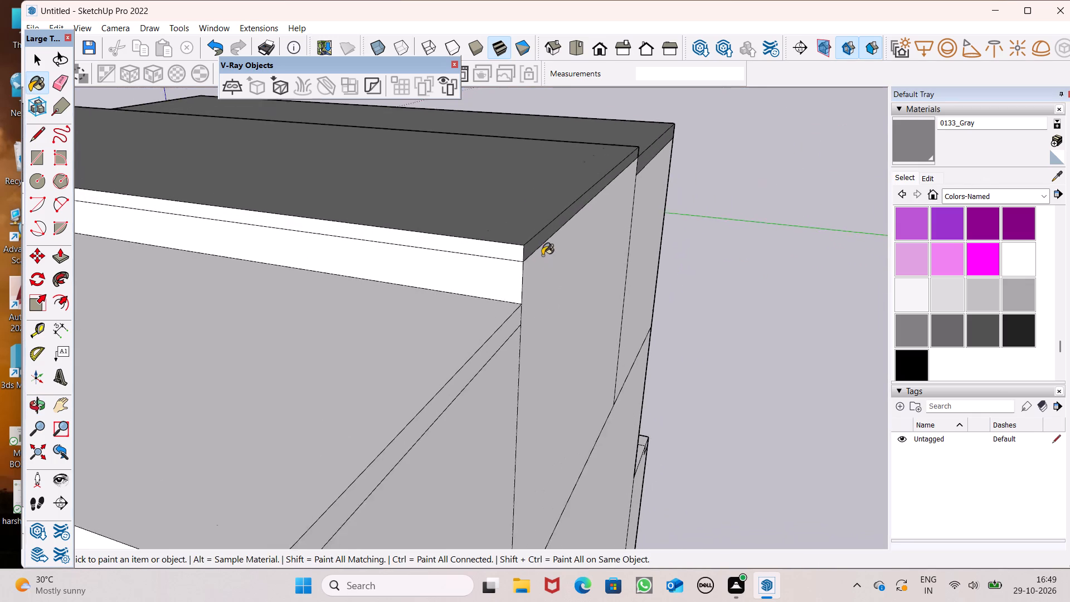
{"action": "scroll", "coordinate": [542, 255], "scroll_direction": "up", "scroll_amount": 3}
{"action": "left_click", "coordinate": [502, 258]}
{"action": "middle_click_drag", "start_coordinate": [493, 400], "coordinate": [445, 369]}
{"action": "left_click", "coordinate": [436, 308]}
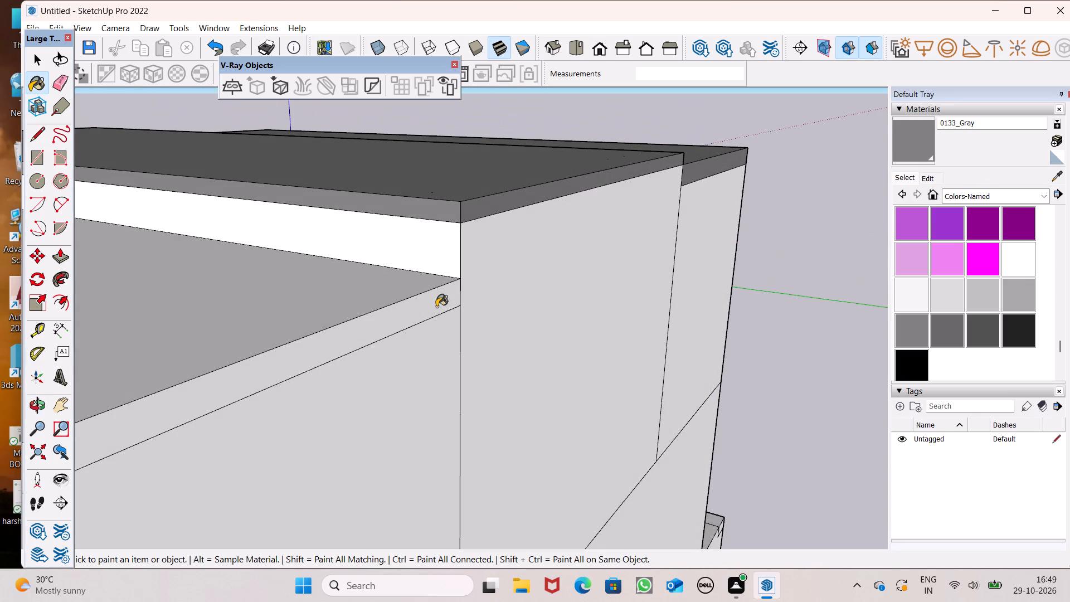
{"action": "left_click", "coordinate": [380, 289]}
{"action": "scroll", "coordinate": [572, 303], "scroll_direction": "down", "scroll_amount": 8}
{"action": "scroll", "coordinate": [292, 346], "scroll_direction": "up", "scroll_amount": 6}
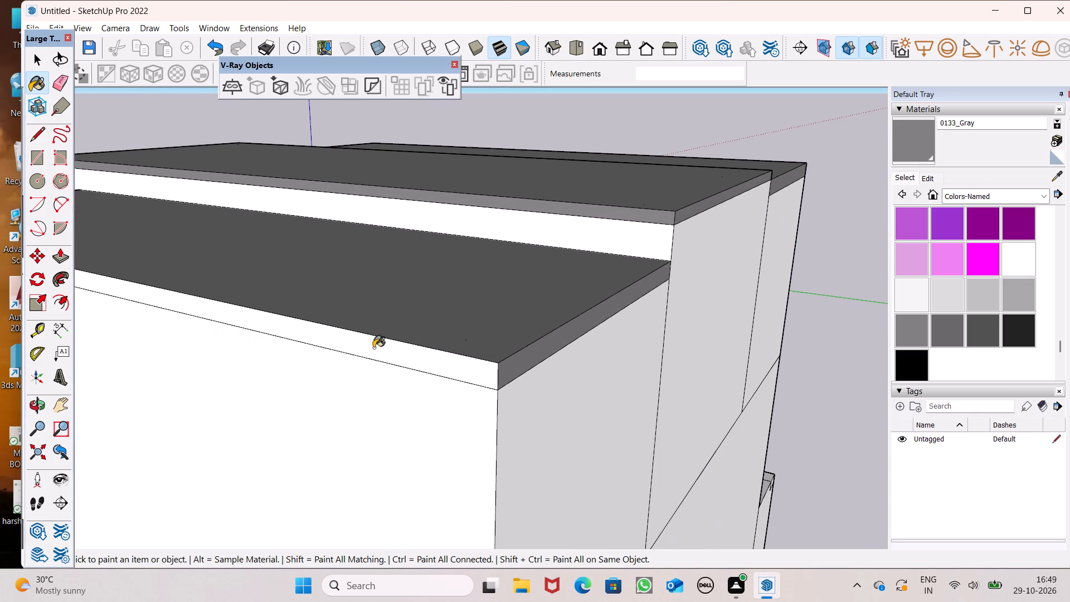
{"action": "left_click", "coordinate": [373, 347]}
Paint the front edge bands of the third and middle rooftop blocks with 0133_Gray.
{"action": "scroll", "coordinate": [384, 343], "scroll_direction": "down", "scroll_amount": 8}
{"action": "middle_click_drag", "start_coordinate": [388, 352], "coordinate": [743, 317]}
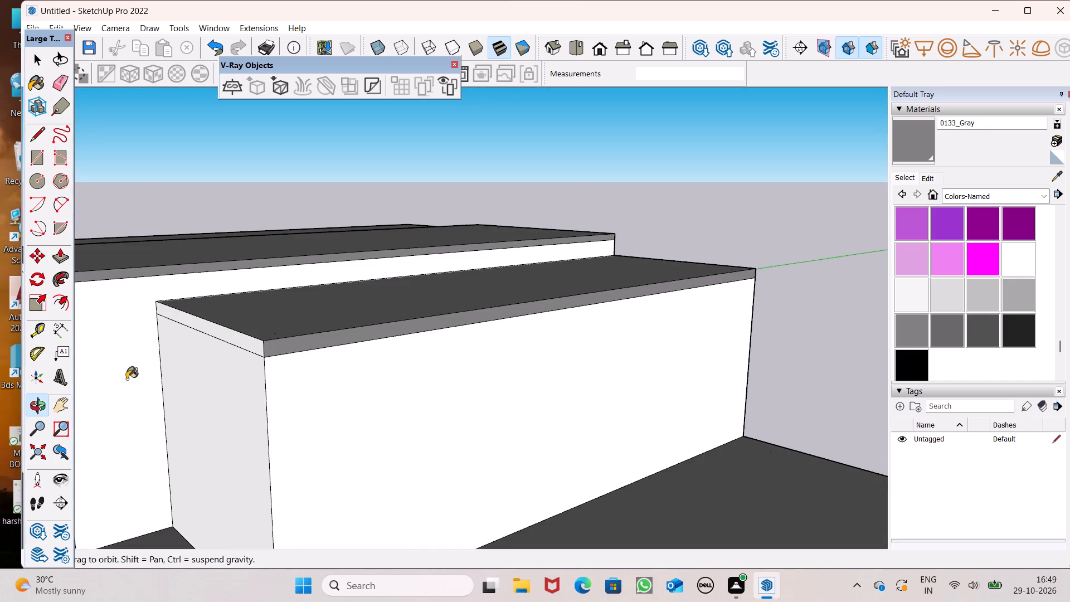
{"action": "middle_click_drag", "start_coordinate": [177, 377], "coordinate": [403, 343]}
{"action": "left_click", "coordinate": [410, 278]}
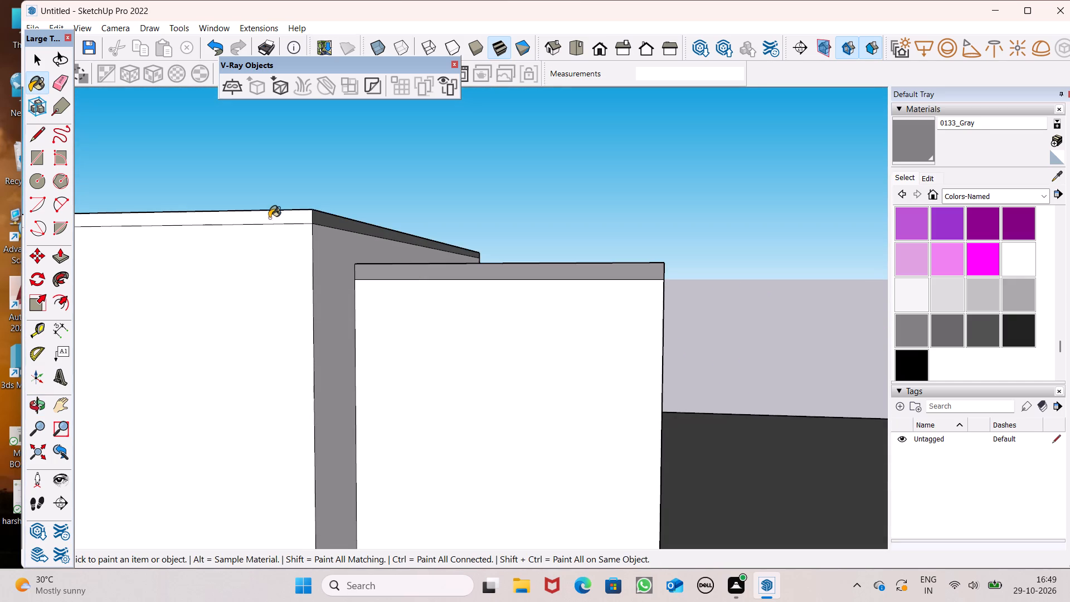
{"action": "left_click", "coordinate": [268, 221]}
Paint the balcony-side rooftop block's outer side and front edge bands with 0133_Gray, including the adjoining middle block edge.
{"action": "scroll", "coordinate": [461, 179], "scroll_direction": "down", "scroll_amount": 9}
{"action": "scroll", "coordinate": [457, 179], "scroll_direction": "up", "scroll_amount": 1}
{"action": "middle_click_drag", "start_coordinate": [274, 238], "coordinate": [490, 340]}
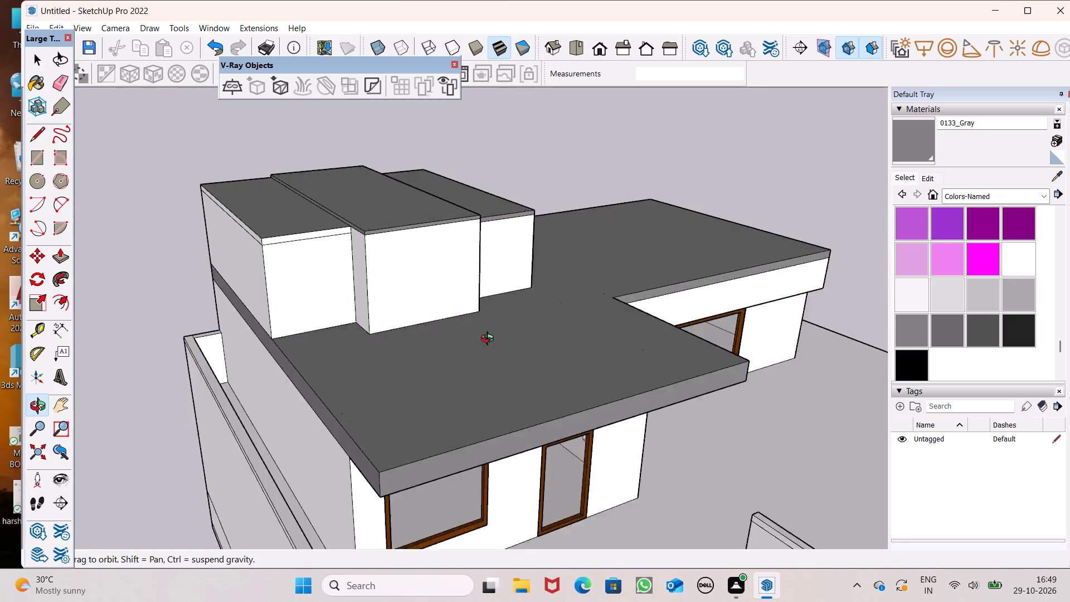
{"action": "middle_click_drag", "start_coordinate": [490, 340], "coordinate": [542, 295]}
{"action": "scroll", "coordinate": [189, 216], "scroll_direction": "up", "scroll_amount": 7}
{"action": "scroll", "coordinate": [342, 318], "scroll_direction": "up", "scroll_amount": 5}
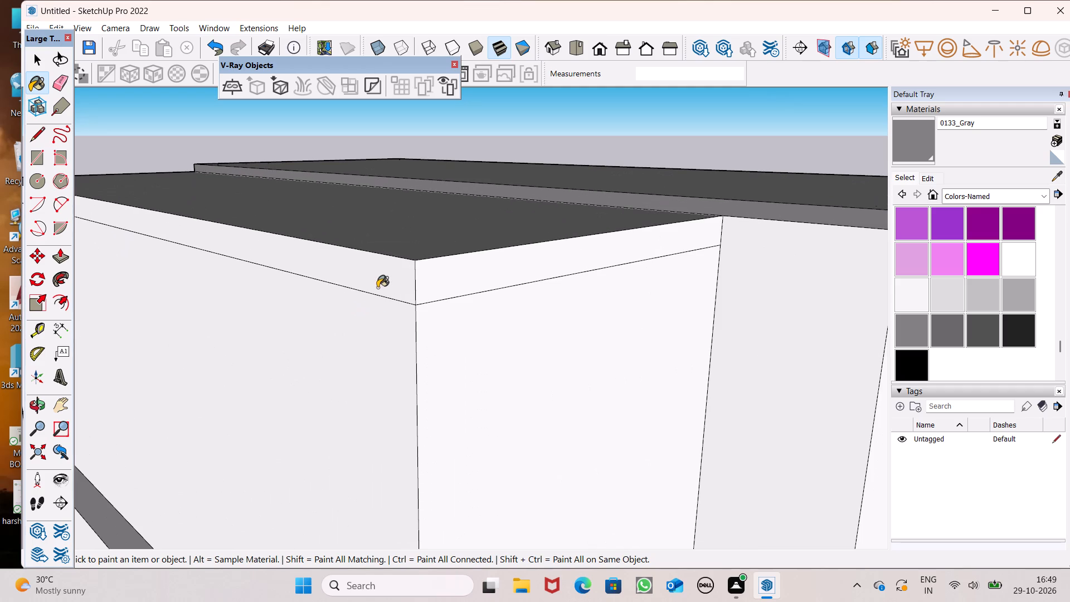
{"action": "left_click", "coordinate": [377, 288]}
{"action": "left_click", "coordinate": [444, 287]}
{"action": "scroll", "coordinate": [425, 303], "scroll_direction": "down", "scroll_amount": 7}
{"action": "scroll", "coordinate": [578, 252], "scroll_direction": "up", "scroll_amount": 7}
{"action": "left_click", "coordinate": [622, 243]}
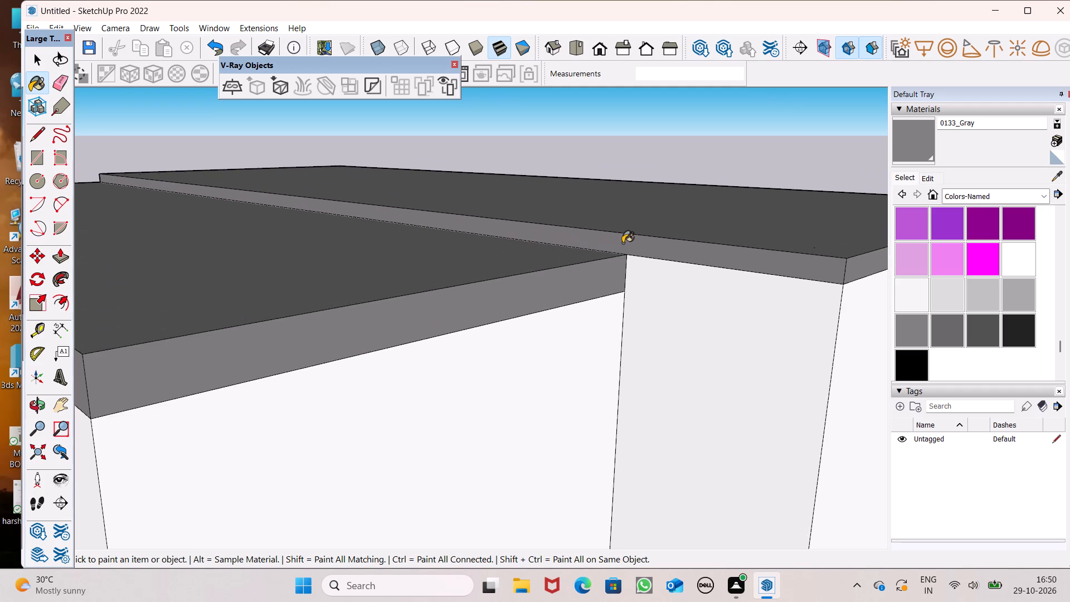
Examine the painted rooftop blocks and roof edges from several angles, ending on the house's front facade.
{"action": "middle_click_drag", "start_coordinate": [643, 264], "coordinate": [523, 229]}
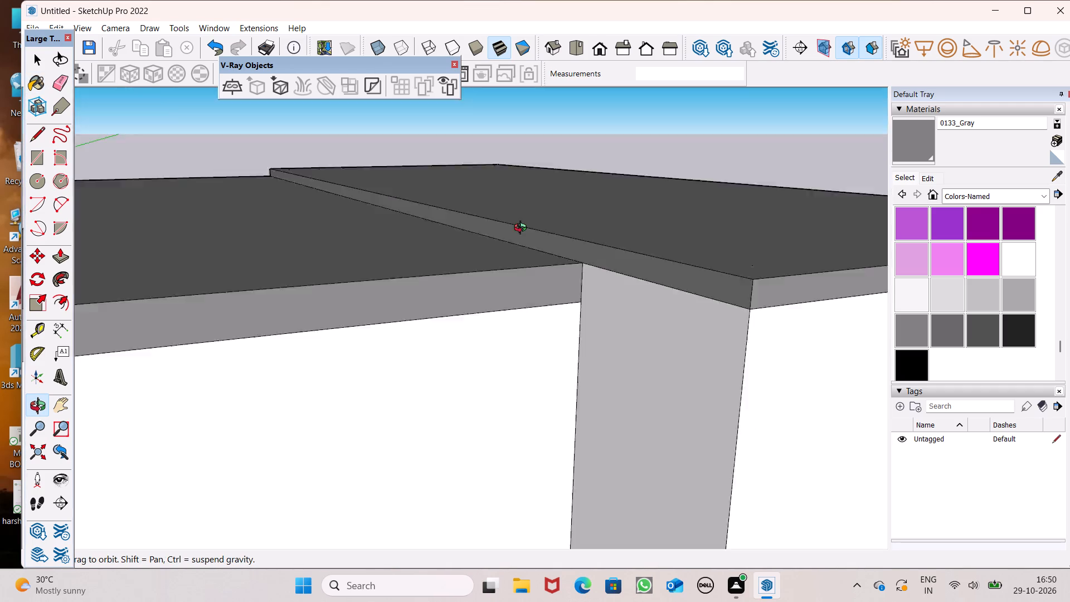
{"action": "middle_click_drag", "start_coordinate": [523, 229], "coordinate": [493, 256]}
{"action": "scroll", "coordinate": [464, 221], "scroll_direction": "down", "scroll_amount": 7}
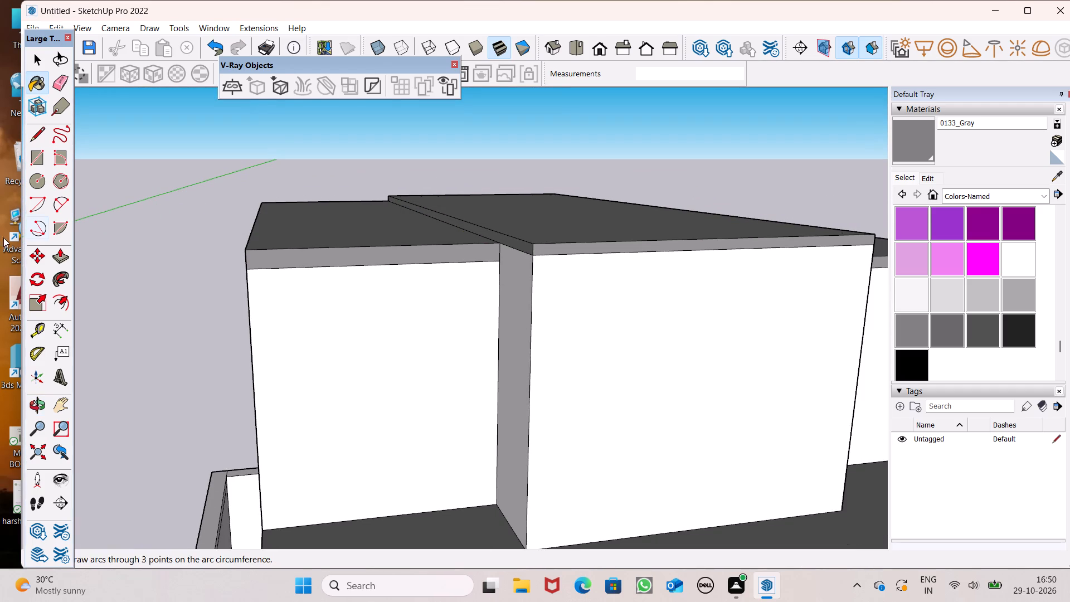
{"action": "middle_click_drag", "start_coordinate": [8, 240], "coordinate": [420, 242]}
{"action": "scroll", "coordinate": [222, 194], "scroll_direction": "down", "scroll_amount": 4}
{"action": "middle_click_drag", "start_coordinate": [112, 242], "coordinate": [675, 261]}
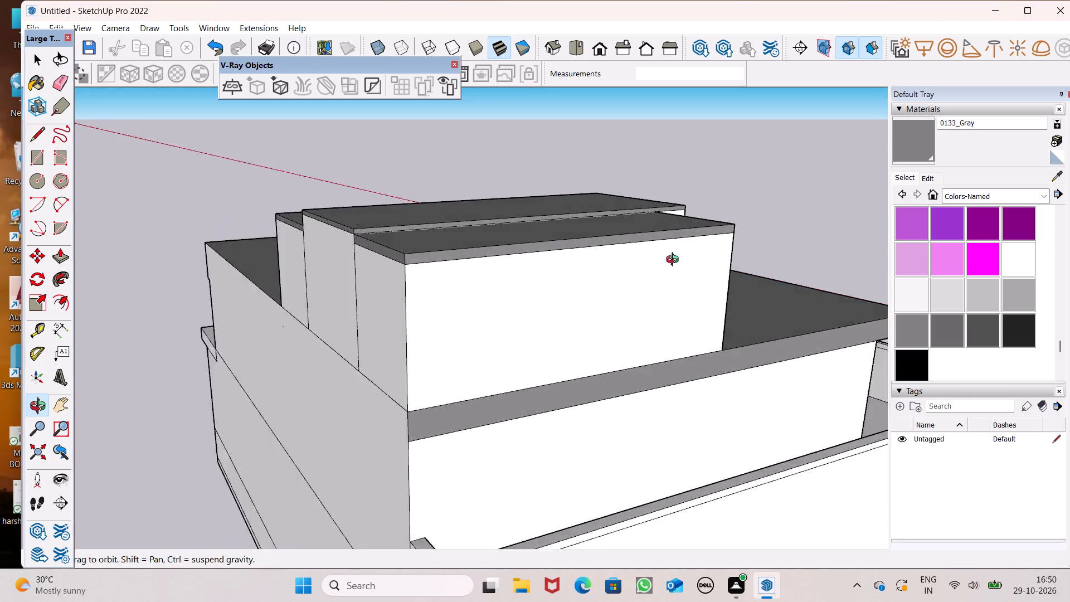
{"action": "middle_click_drag", "start_coordinate": [675, 261], "coordinate": [43, 293]}
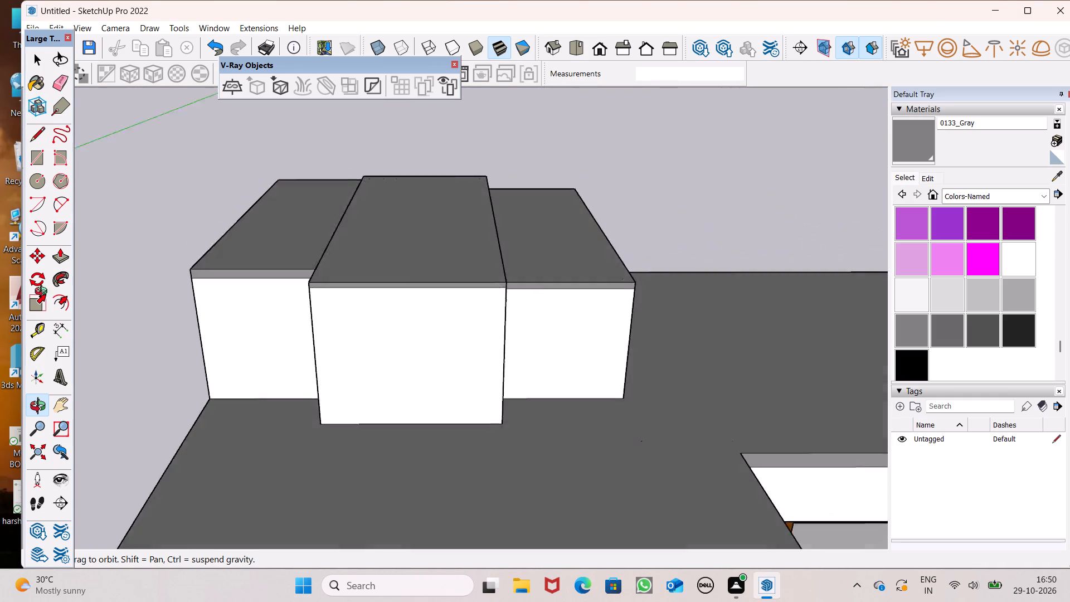
{"action": "middle_click_drag", "start_coordinate": [43, 293], "coordinate": [38, 271]}
{"action": "scroll", "coordinate": [351, 205], "scroll_direction": "down", "scroll_amount": 12}
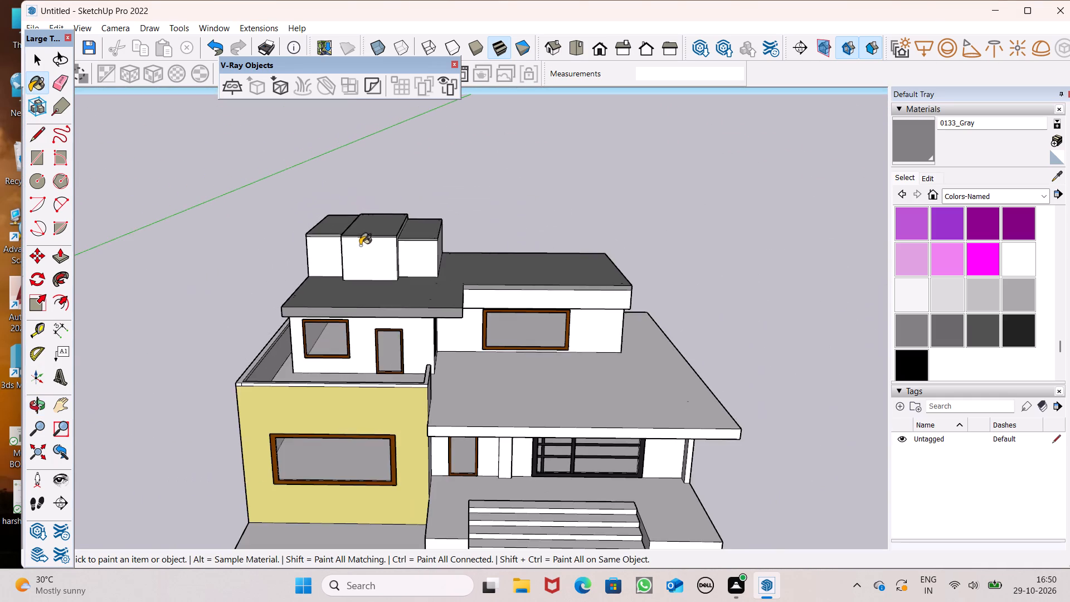
Examine the painted house from the front, the side and above, checking its facade, roofs and lower roof slab.
{"action": "middle_click_drag", "start_coordinate": [400, 333], "coordinate": [391, 229]}
{"action": "scroll", "coordinate": [383, 254], "scroll_direction": "down", "scroll_amount": 4}
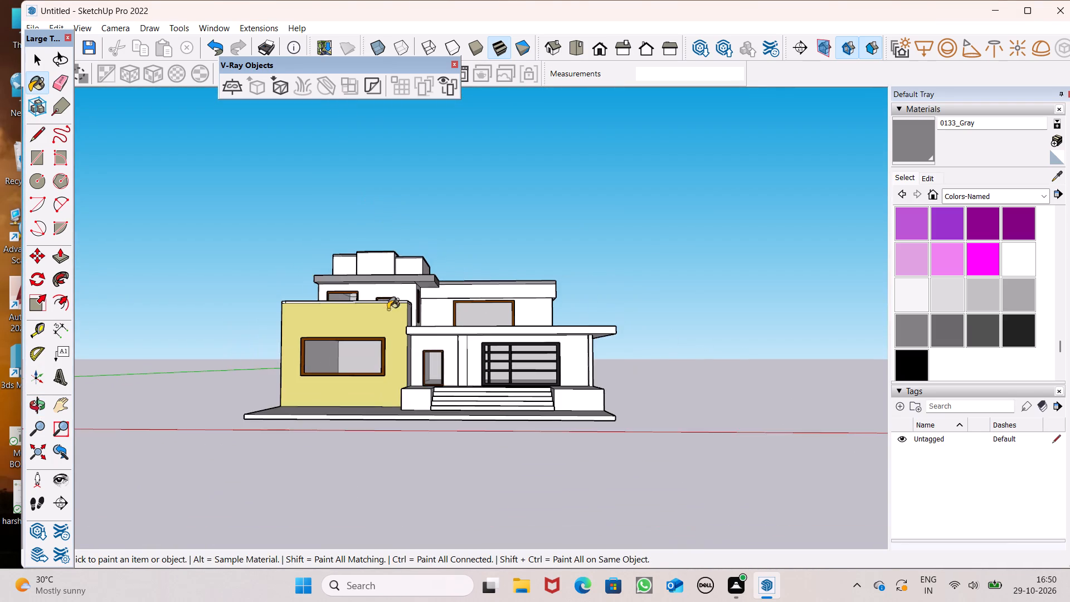
{"action": "middle_click_drag", "start_coordinate": [449, 367], "coordinate": [432, 417]}
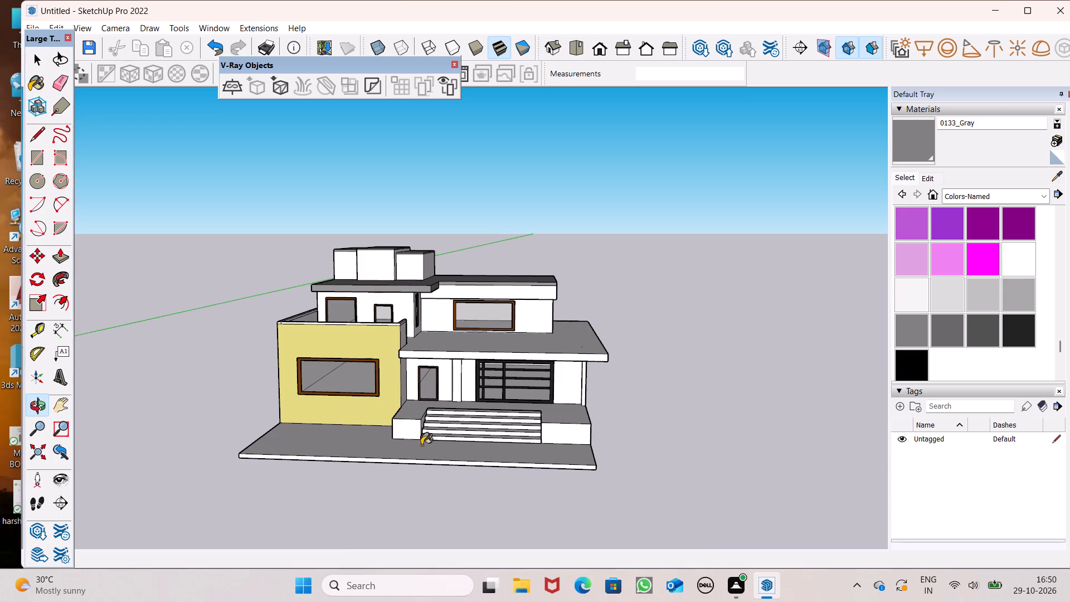
{"action": "middle_click_drag", "start_coordinate": [493, 450], "coordinate": [329, 475]}
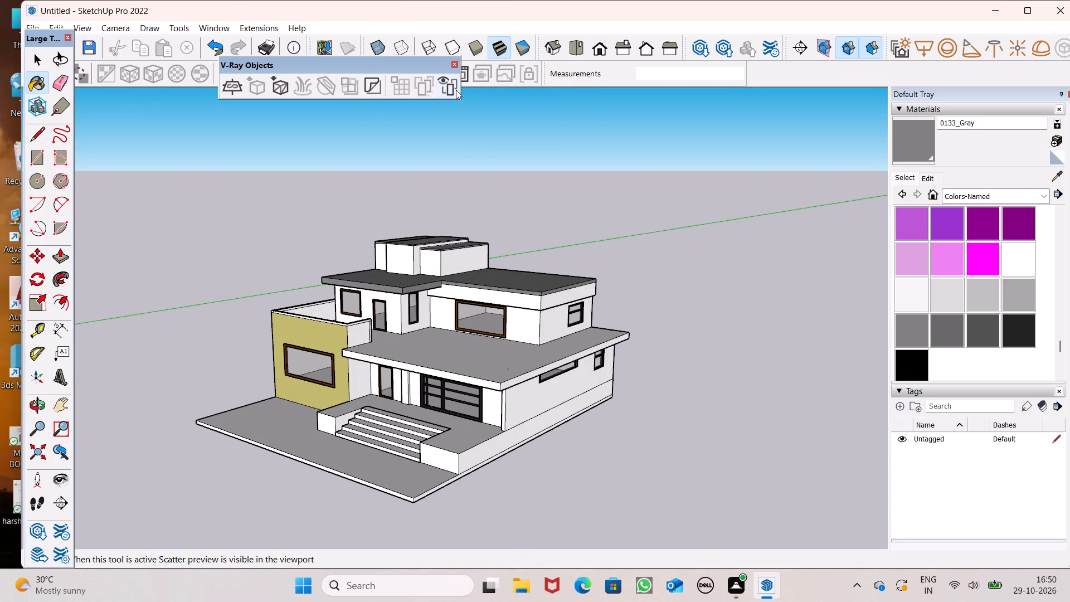
{"action": "scroll", "coordinate": [487, 158], "scroll_direction": "down", "scroll_amount": 3}
{"action": "scroll", "coordinate": [485, 341], "scroll_direction": "up", "scroll_amount": 7}
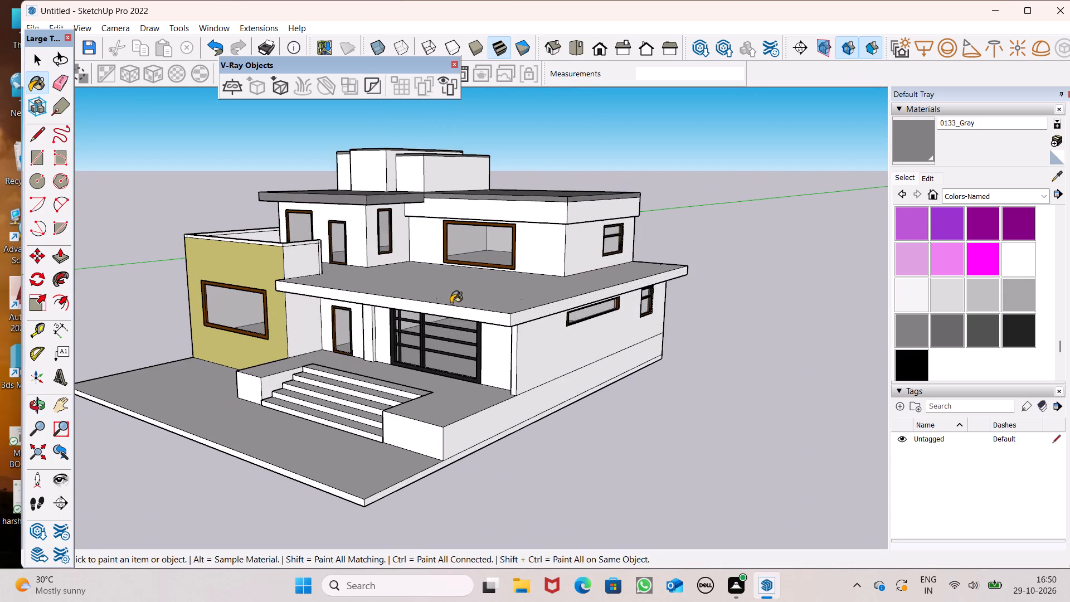
{"action": "middle_click_drag", "start_coordinate": [504, 331], "coordinate": [530, 266]}
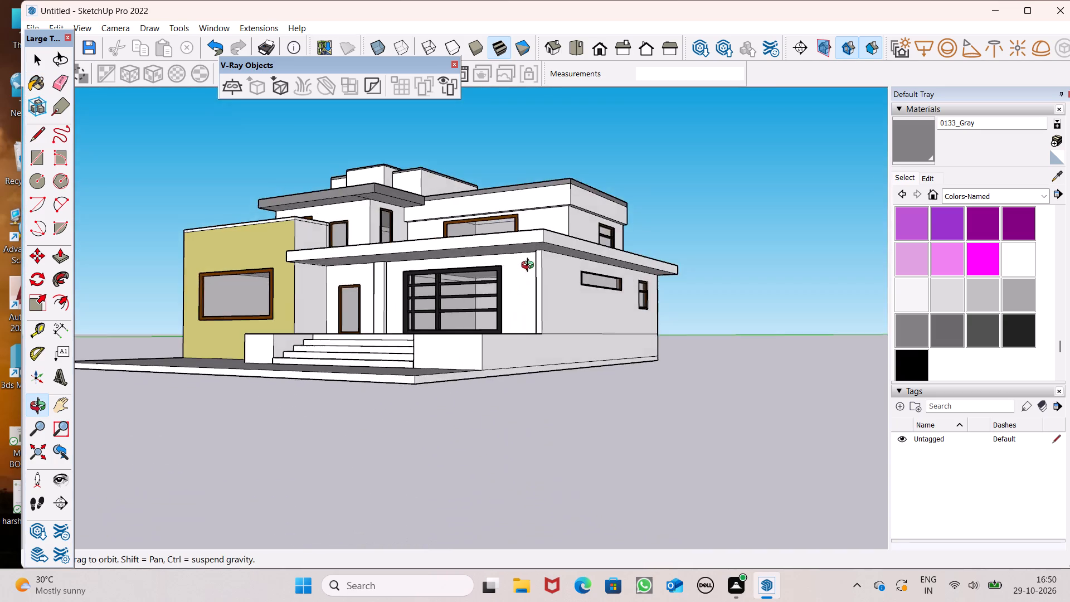
{"action": "middle_click_drag", "start_coordinate": [530, 266], "coordinate": [675, 394]}
{"action": "scroll", "coordinate": [675, 394], "scroll_direction": "up", "scroll_amount": 1}
{"action": "scroll", "coordinate": [354, 200], "scroll_direction": "down", "scroll_amount": 2}
{"action": "middle_click_drag", "start_coordinate": [412, 235], "coordinate": [407, 246]}
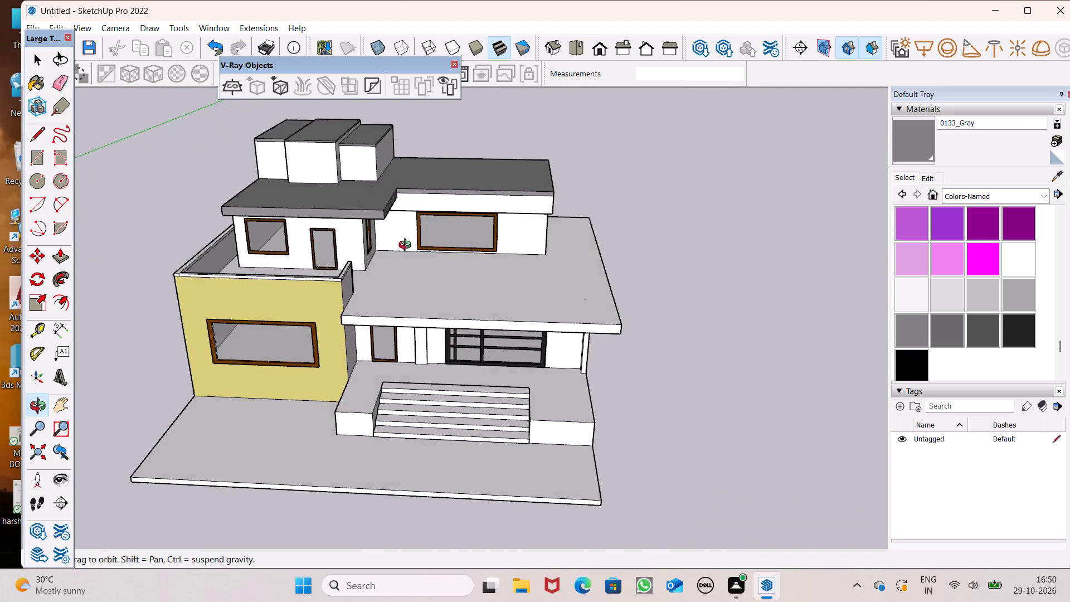
{"action": "middle_click_drag", "start_coordinate": [407, 246], "coordinate": [441, 368]}
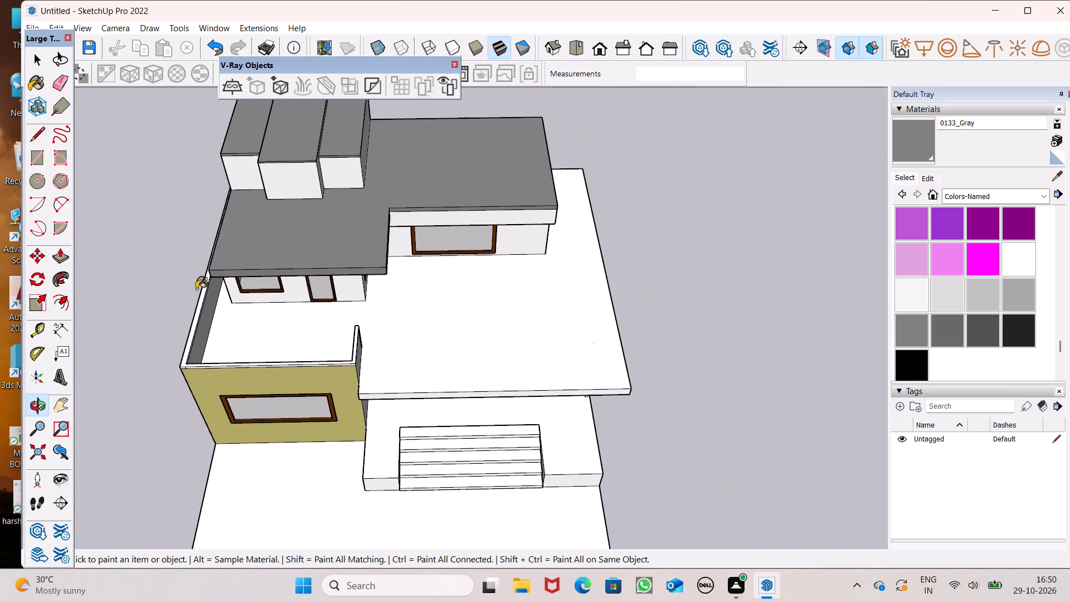
Place a Tape Measure guide on the lower roof about 8' 7" back from its front edge, at the balcony parapet's end.
{"action": "scroll", "coordinate": [193, 291], "scroll_direction": "down", "scroll_amount": 1}
{"action": "middle_click_drag", "start_coordinate": [271, 358], "coordinate": [307, 378]}
{"action": "scroll", "coordinate": [155, 280], "scroll_direction": "down", "scroll_amount": 1}
{"action": "scroll", "coordinate": [549, 329], "scroll_direction": "up", "scroll_amount": 4}
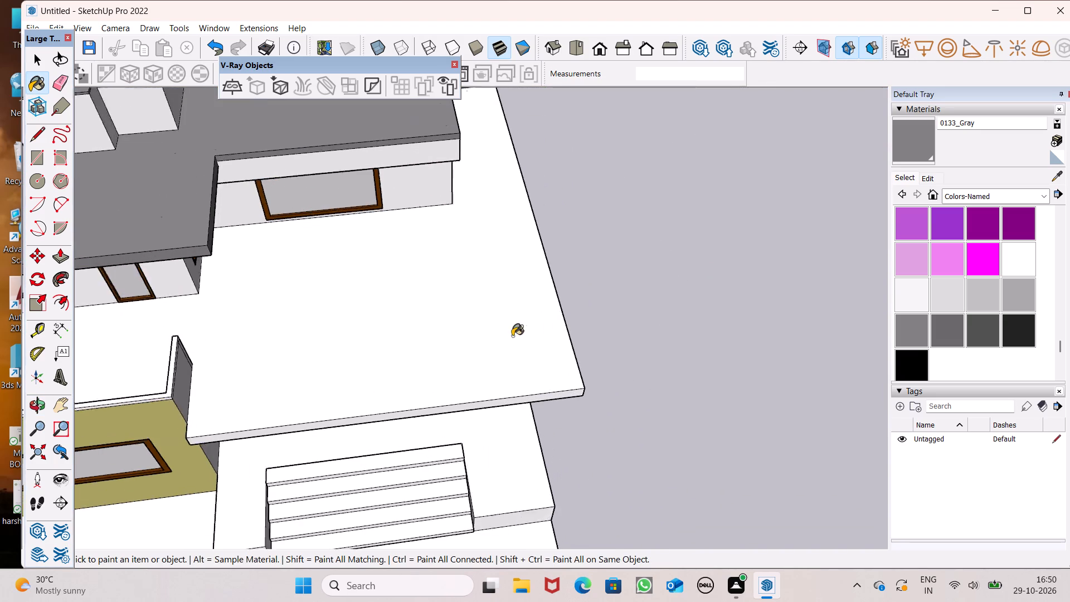
{"action": "scroll", "coordinate": [512, 336], "scroll_direction": "up", "scroll_amount": 2}
{"action": "left_click", "coordinate": [32, 341]}
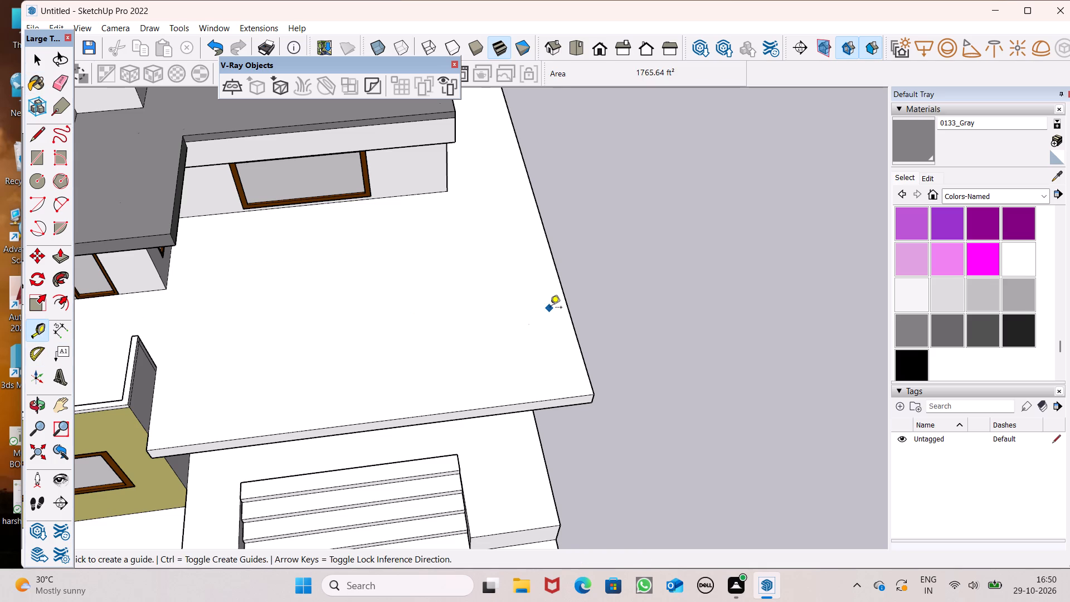
{"action": "scroll", "coordinate": [550, 308], "scroll_direction": "down", "scroll_amount": 2}
{"action": "middle_click_drag", "start_coordinate": [561, 331], "coordinate": [488, 381]}
{"action": "scroll", "coordinate": [623, 309], "scroll_direction": "down", "scroll_amount": 3}
{"action": "scroll", "coordinate": [426, 370], "scroll_direction": "up", "scroll_amount": 5}
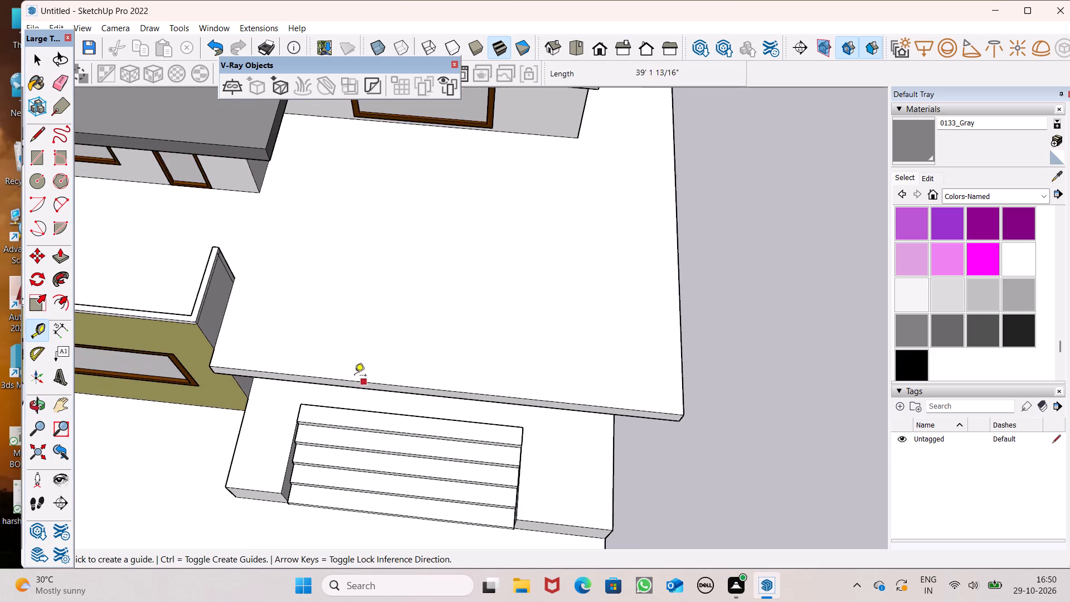
{"action": "scroll", "coordinate": [415, 336], "scroll_direction": "down", "scroll_amount": 1}
{"action": "middle_click_drag", "start_coordinate": [459, 373], "coordinate": [425, 393]}
{"action": "scroll", "coordinate": [369, 380], "scroll_direction": "up", "scroll_amount": 5}
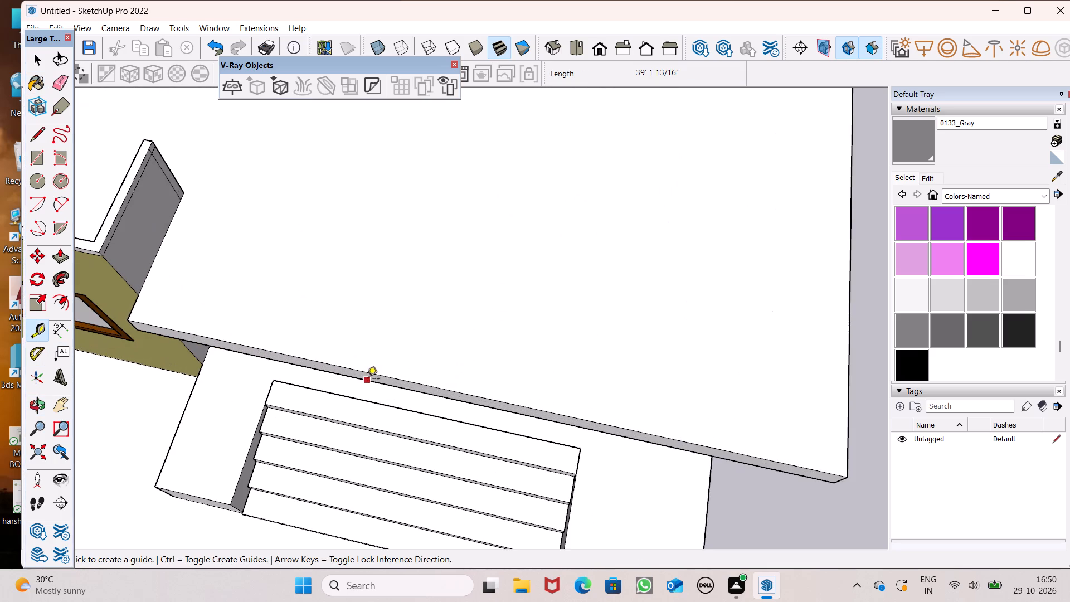
{"action": "left_click", "coordinate": [376, 372]}
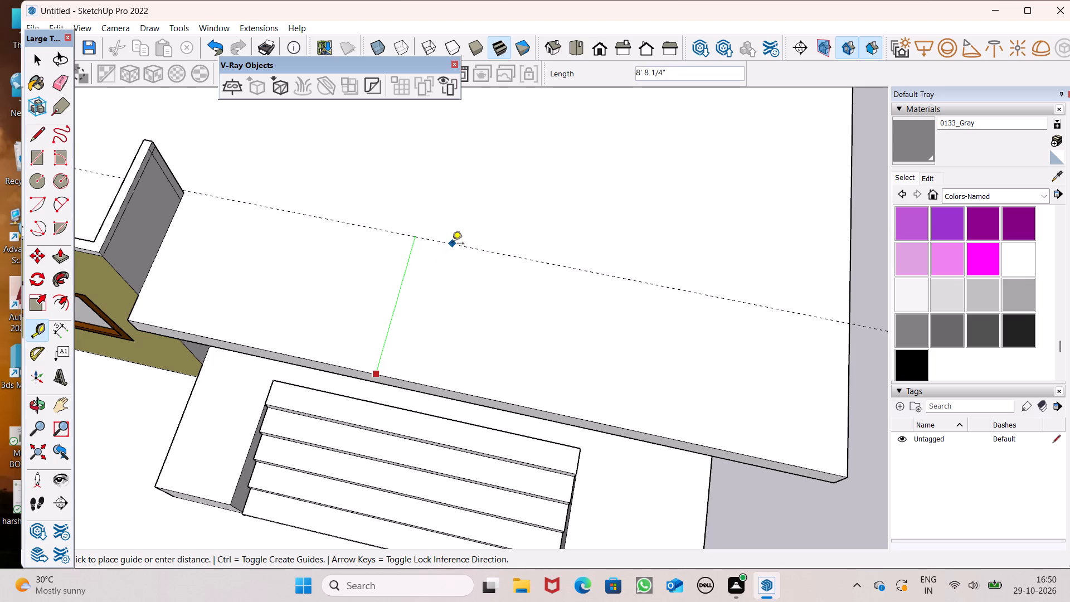
{"action": "scroll", "coordinate": [453, 244], "scroll_direction": "up", "scroll_amount": 2}
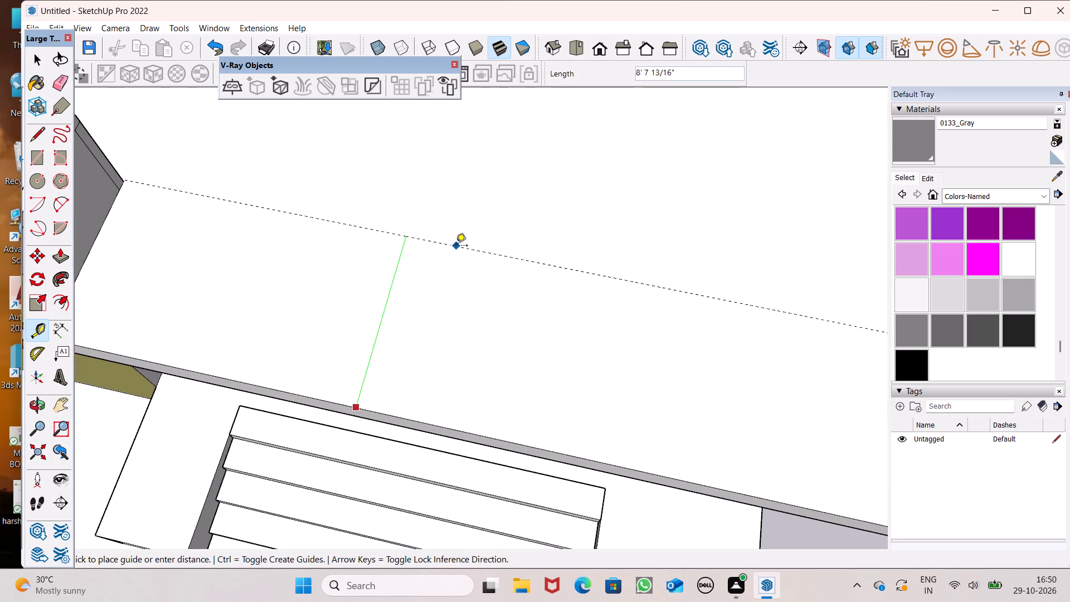
{"action": "left_click", "coordinate": [456, 247]}
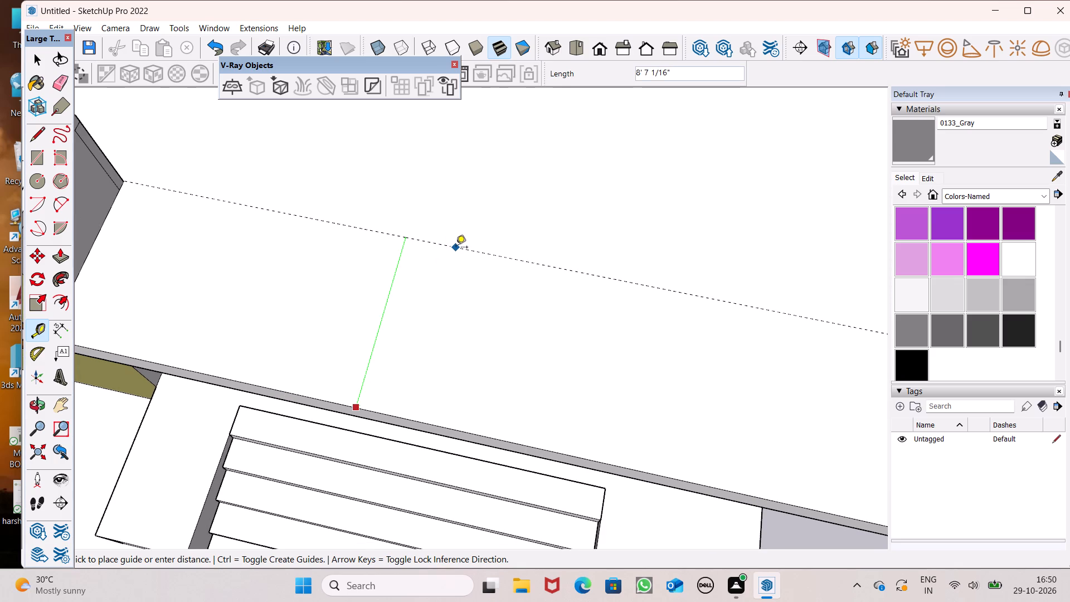
Add a second parallel guide just in front of the first, level with the line near the balcony parapet's end.
{"action": "scroll", "coordinate": [465, 236], "scroll_direction": "down", "scroll_amount": 5}
{"action": "scroll", "coordinate": [233, 187], "scroll_direction": "up", "scroll_amount": 15}
{"action": "scroll", "coordinate": [317, 245], "scroll_direction": "up", "scroll_amount": 4}
{"action": "left_click_drag", "start_coordinate": [314, 236], "coordinate": [314, 239]}
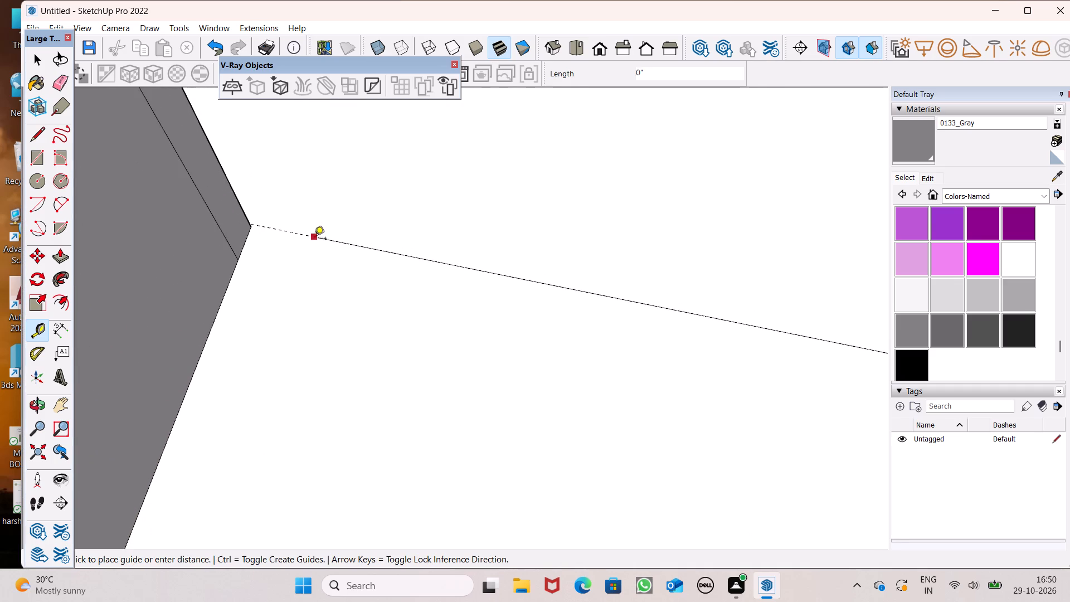
{"action": "left_click_drag", "start_coordinate": [314, 239], "coordinate": [300, 271]}
{"action": "scroll", "coordinate": [294, 250], "scroll_direction": "down", "scroll_amount": 8}
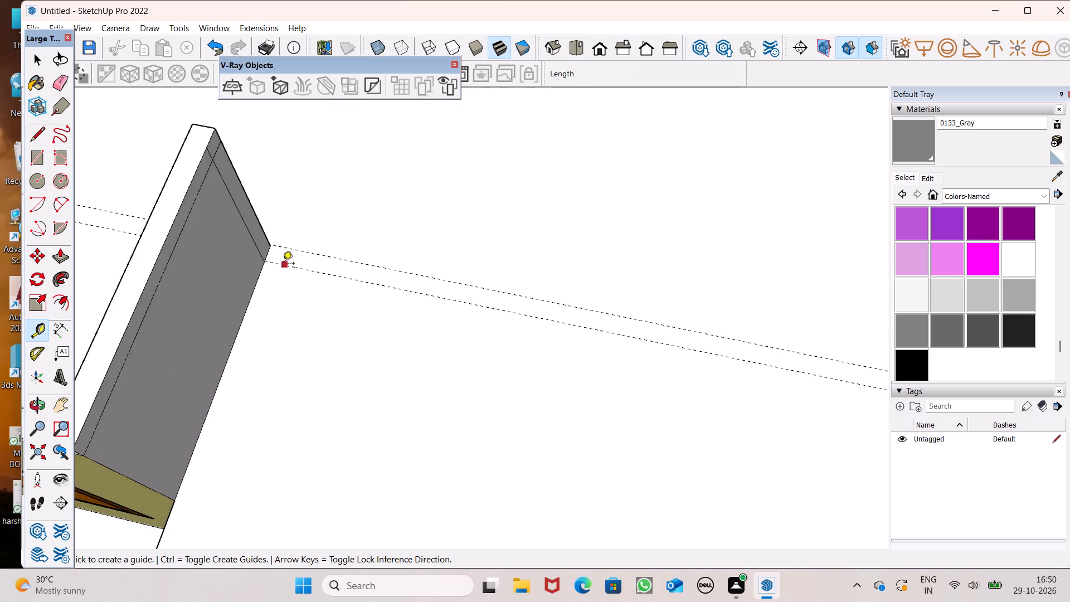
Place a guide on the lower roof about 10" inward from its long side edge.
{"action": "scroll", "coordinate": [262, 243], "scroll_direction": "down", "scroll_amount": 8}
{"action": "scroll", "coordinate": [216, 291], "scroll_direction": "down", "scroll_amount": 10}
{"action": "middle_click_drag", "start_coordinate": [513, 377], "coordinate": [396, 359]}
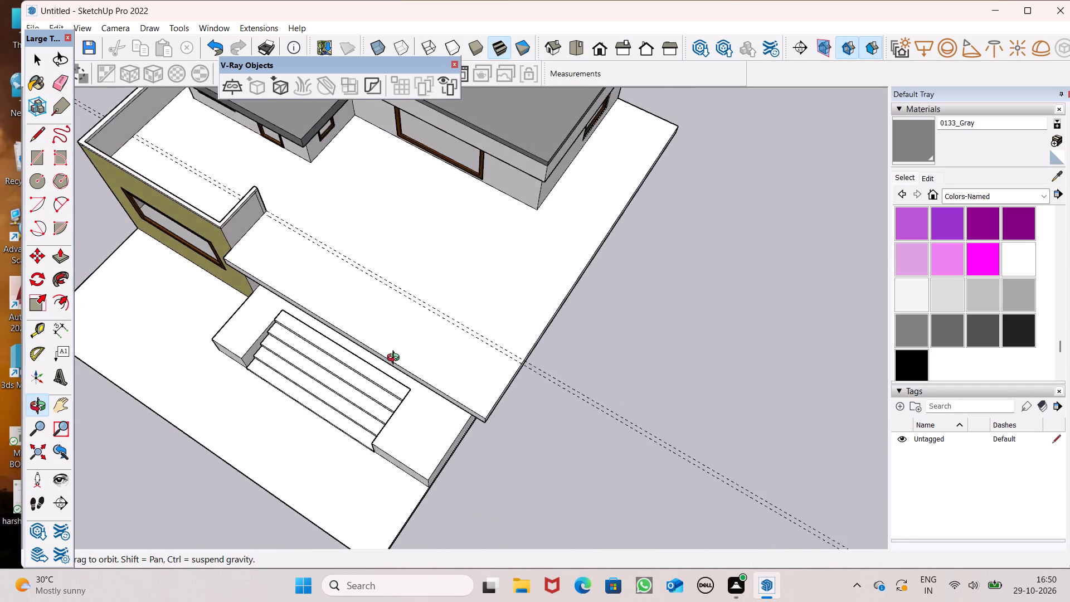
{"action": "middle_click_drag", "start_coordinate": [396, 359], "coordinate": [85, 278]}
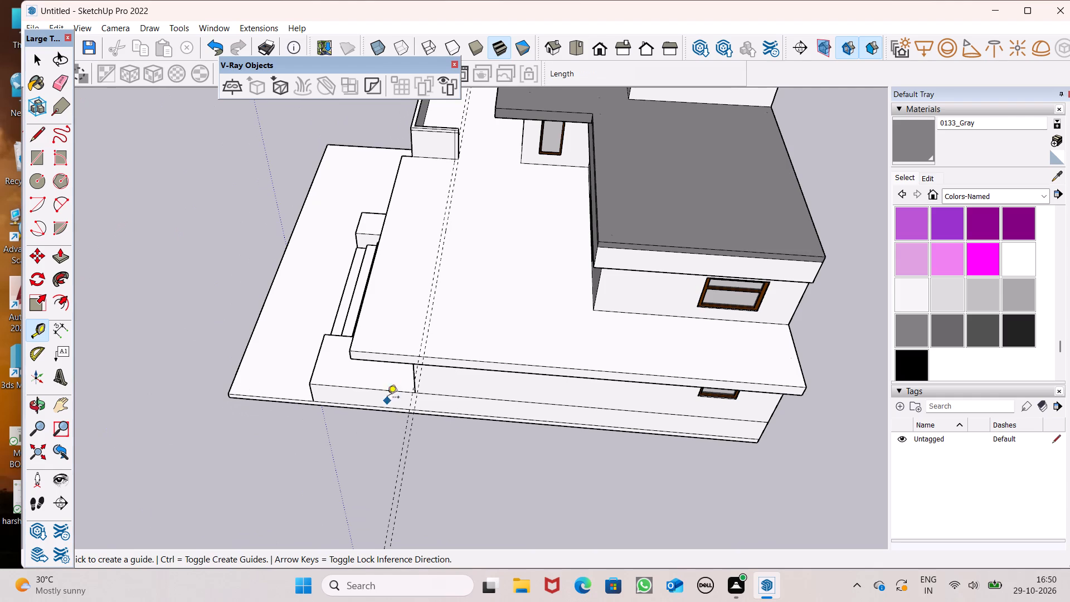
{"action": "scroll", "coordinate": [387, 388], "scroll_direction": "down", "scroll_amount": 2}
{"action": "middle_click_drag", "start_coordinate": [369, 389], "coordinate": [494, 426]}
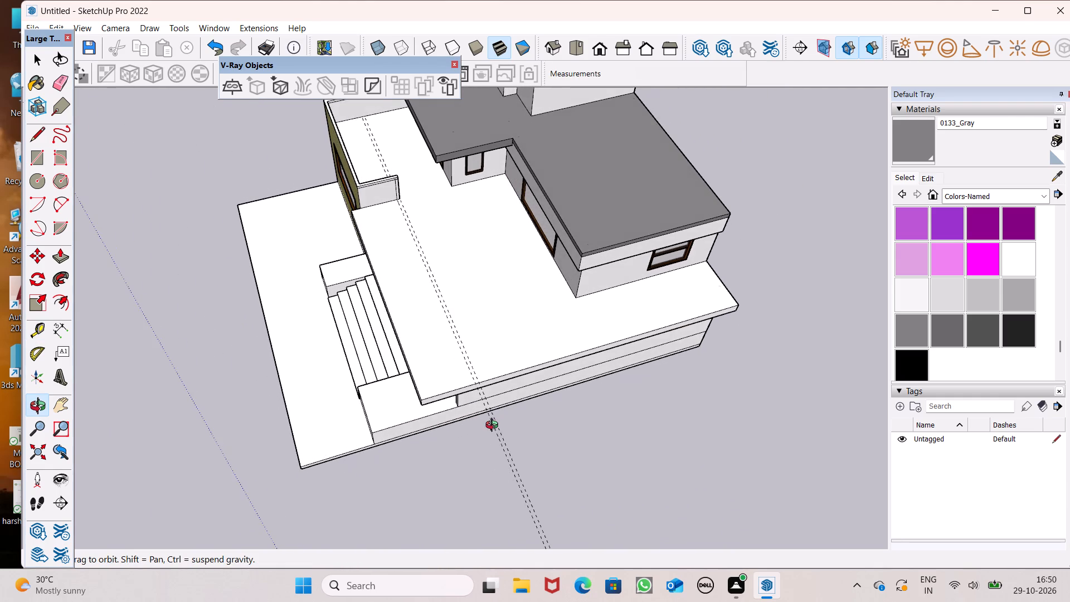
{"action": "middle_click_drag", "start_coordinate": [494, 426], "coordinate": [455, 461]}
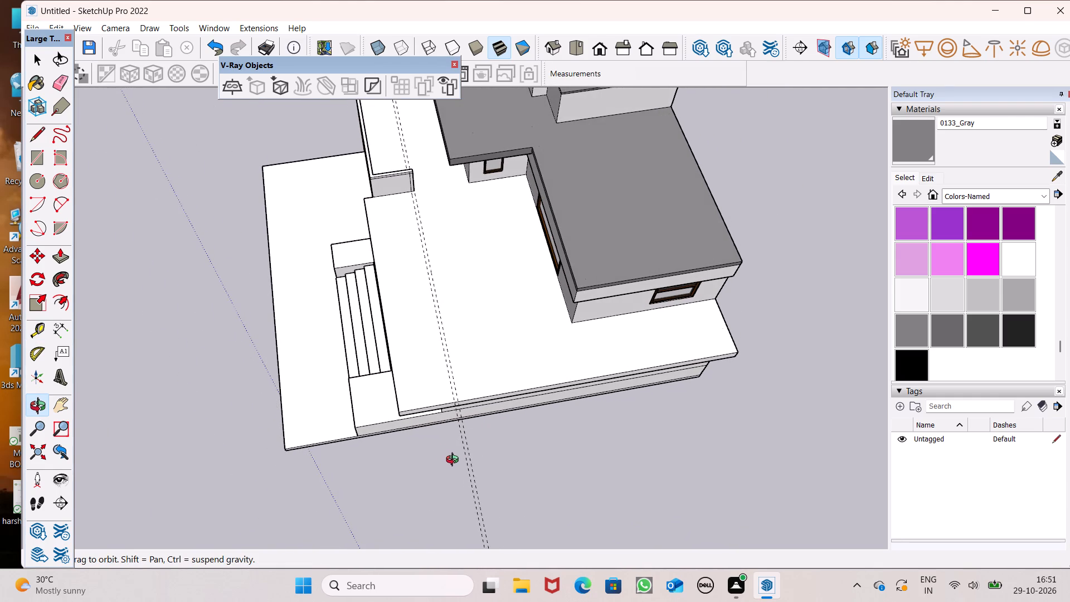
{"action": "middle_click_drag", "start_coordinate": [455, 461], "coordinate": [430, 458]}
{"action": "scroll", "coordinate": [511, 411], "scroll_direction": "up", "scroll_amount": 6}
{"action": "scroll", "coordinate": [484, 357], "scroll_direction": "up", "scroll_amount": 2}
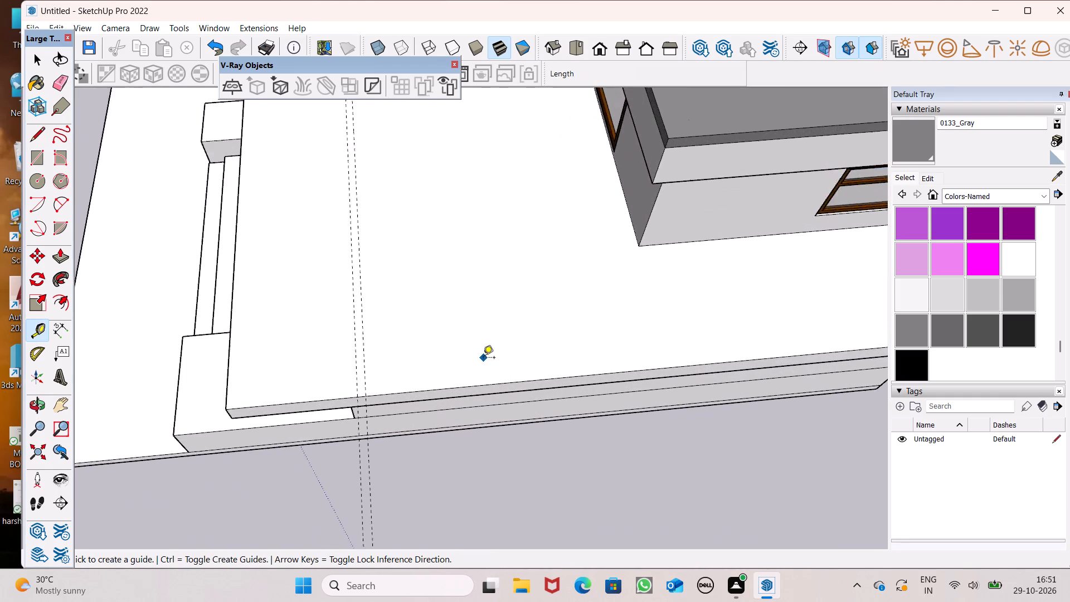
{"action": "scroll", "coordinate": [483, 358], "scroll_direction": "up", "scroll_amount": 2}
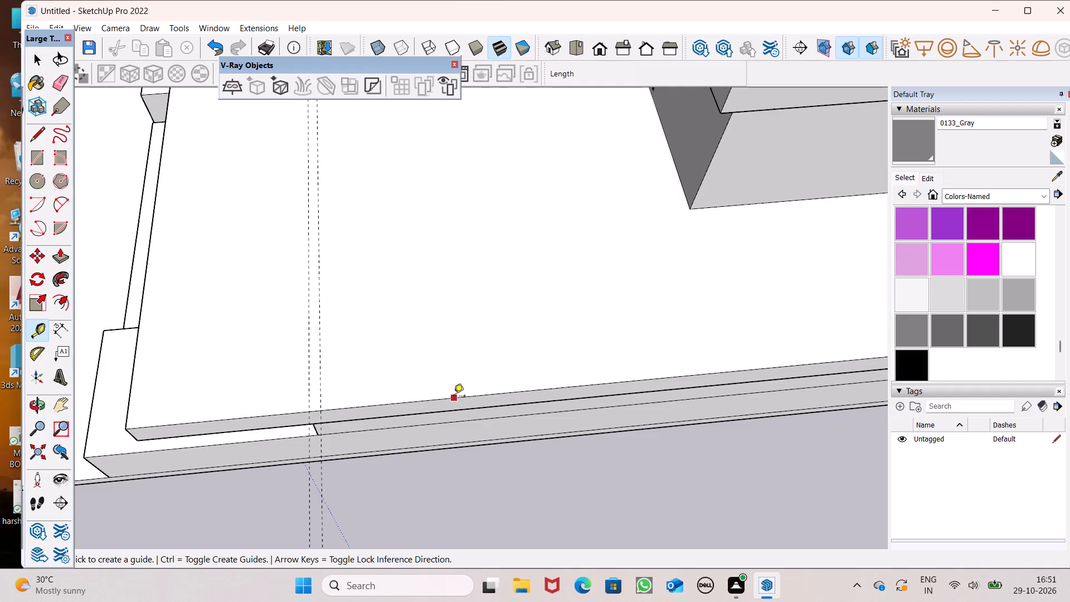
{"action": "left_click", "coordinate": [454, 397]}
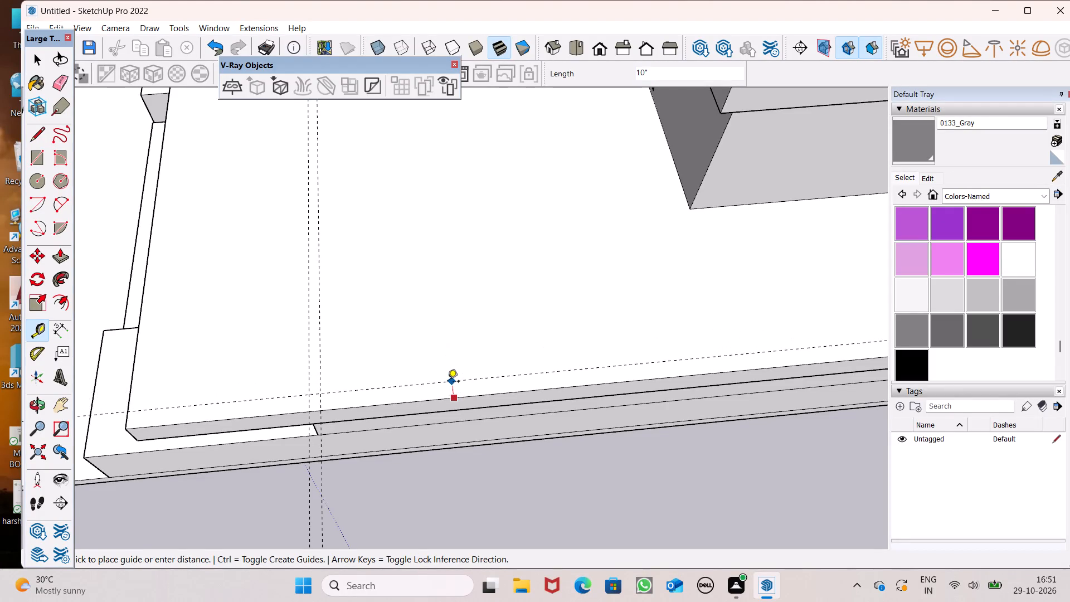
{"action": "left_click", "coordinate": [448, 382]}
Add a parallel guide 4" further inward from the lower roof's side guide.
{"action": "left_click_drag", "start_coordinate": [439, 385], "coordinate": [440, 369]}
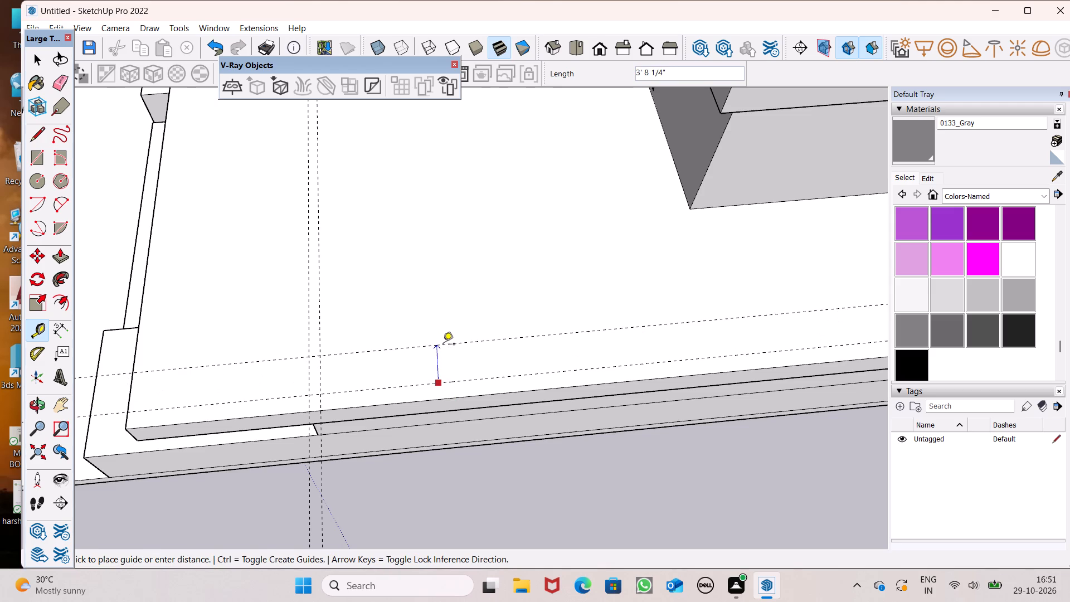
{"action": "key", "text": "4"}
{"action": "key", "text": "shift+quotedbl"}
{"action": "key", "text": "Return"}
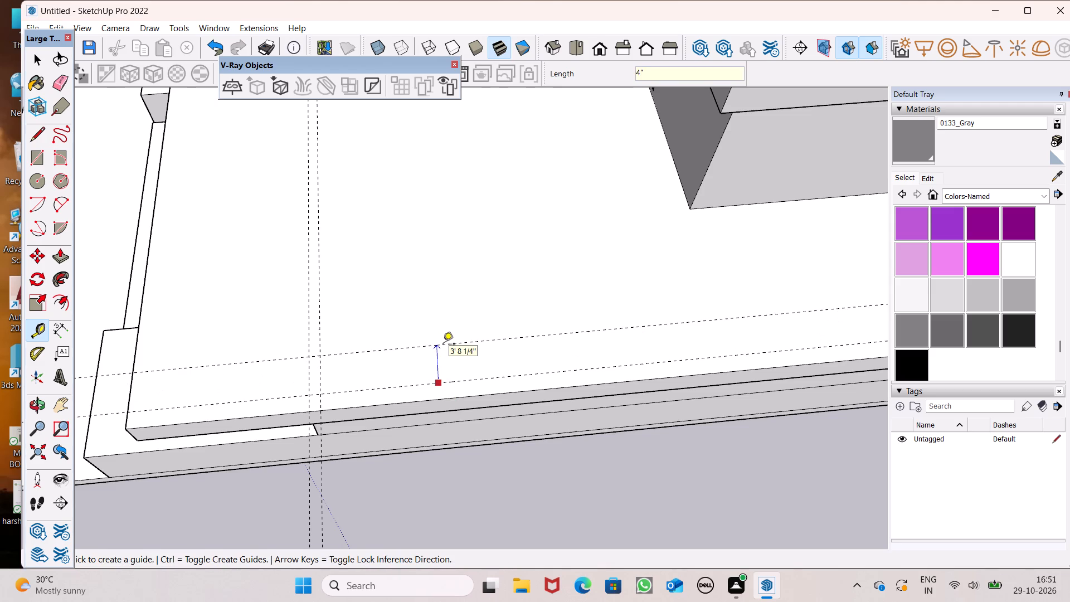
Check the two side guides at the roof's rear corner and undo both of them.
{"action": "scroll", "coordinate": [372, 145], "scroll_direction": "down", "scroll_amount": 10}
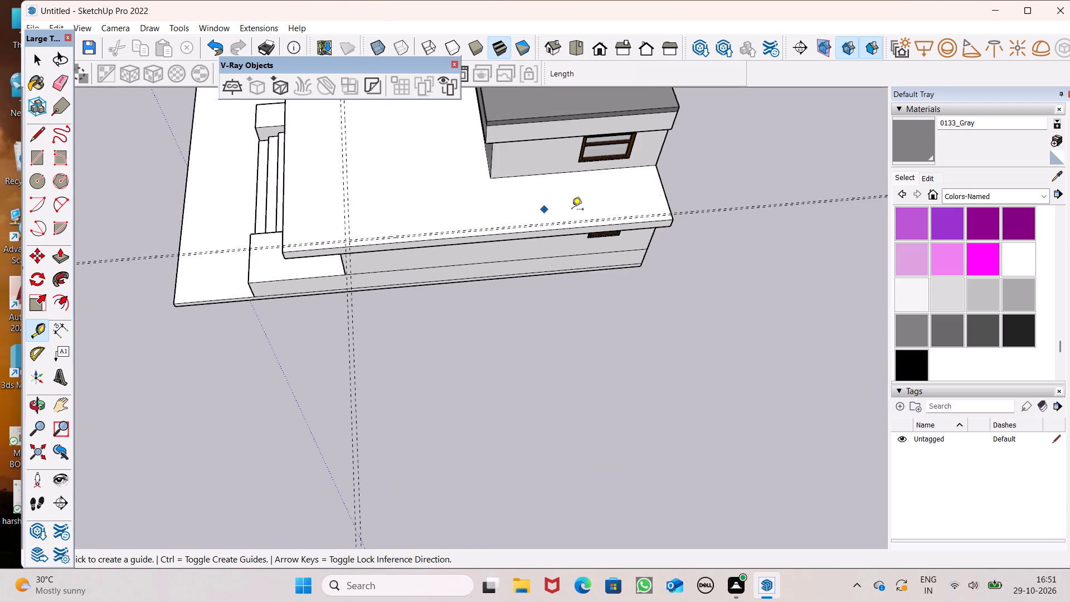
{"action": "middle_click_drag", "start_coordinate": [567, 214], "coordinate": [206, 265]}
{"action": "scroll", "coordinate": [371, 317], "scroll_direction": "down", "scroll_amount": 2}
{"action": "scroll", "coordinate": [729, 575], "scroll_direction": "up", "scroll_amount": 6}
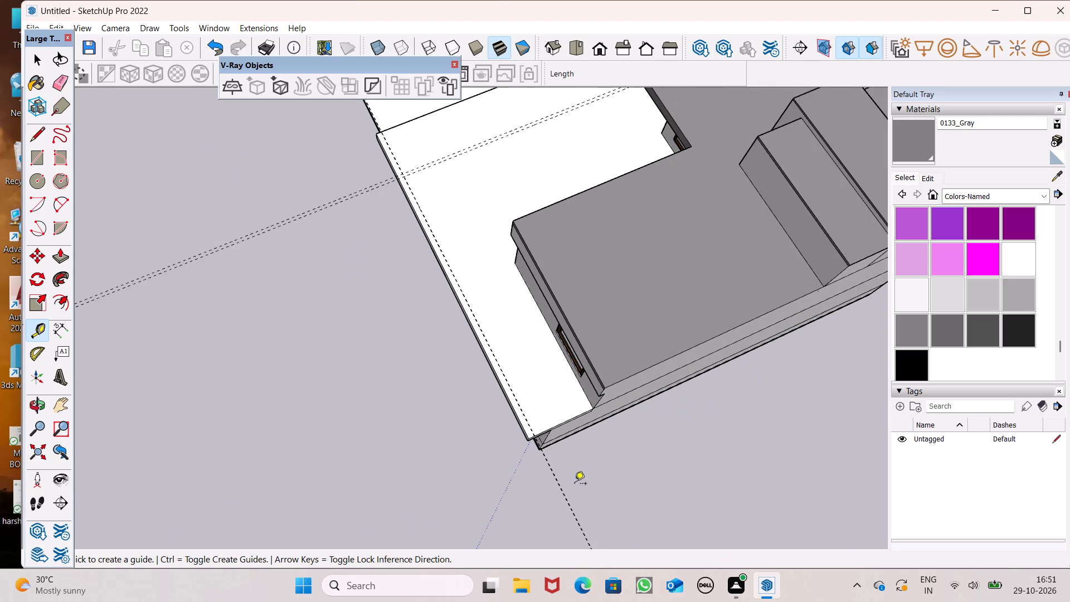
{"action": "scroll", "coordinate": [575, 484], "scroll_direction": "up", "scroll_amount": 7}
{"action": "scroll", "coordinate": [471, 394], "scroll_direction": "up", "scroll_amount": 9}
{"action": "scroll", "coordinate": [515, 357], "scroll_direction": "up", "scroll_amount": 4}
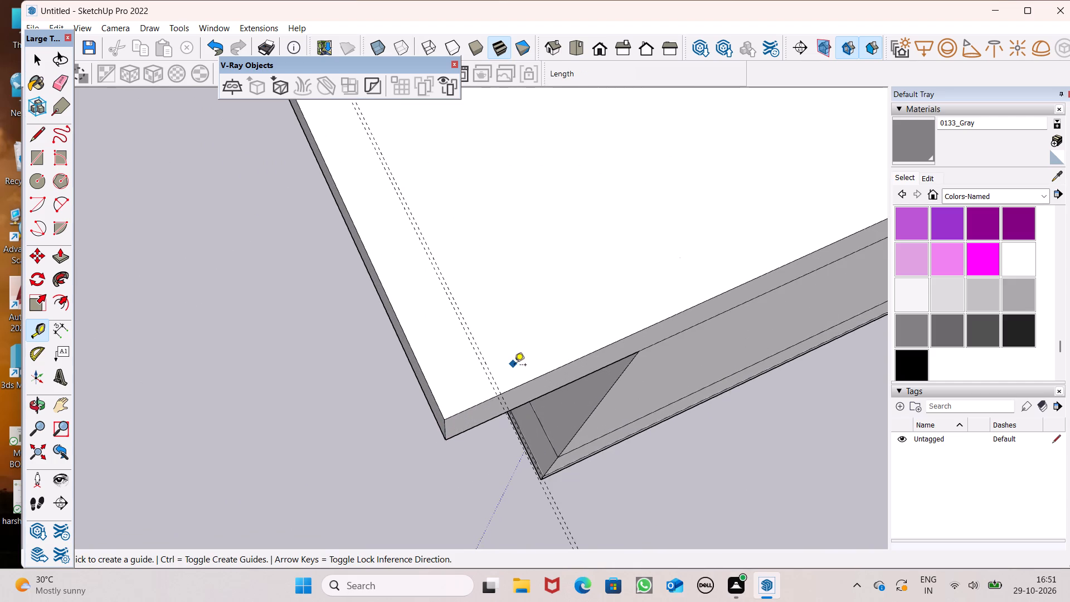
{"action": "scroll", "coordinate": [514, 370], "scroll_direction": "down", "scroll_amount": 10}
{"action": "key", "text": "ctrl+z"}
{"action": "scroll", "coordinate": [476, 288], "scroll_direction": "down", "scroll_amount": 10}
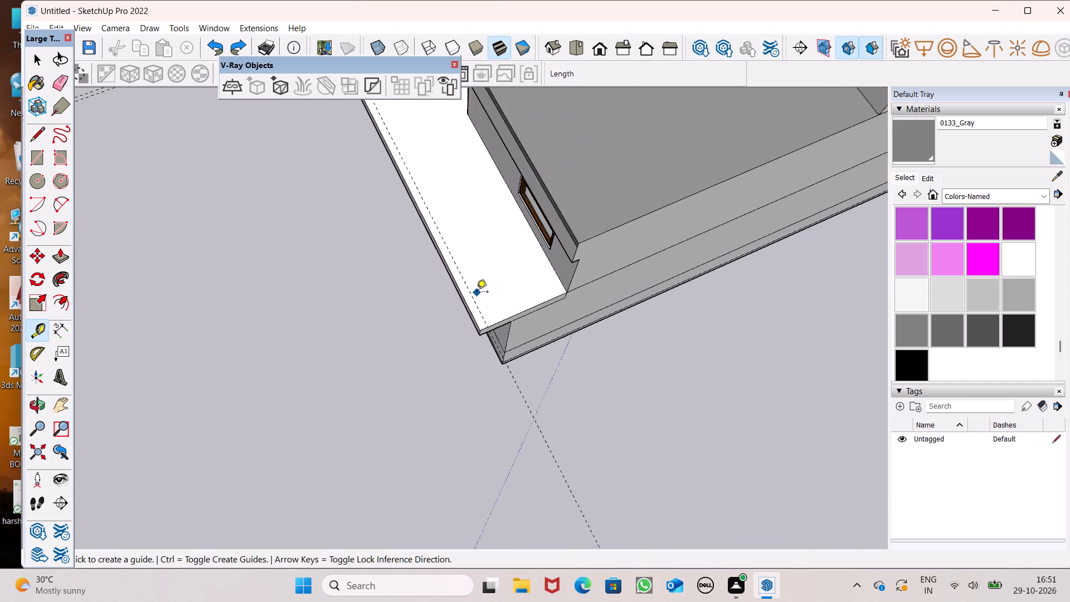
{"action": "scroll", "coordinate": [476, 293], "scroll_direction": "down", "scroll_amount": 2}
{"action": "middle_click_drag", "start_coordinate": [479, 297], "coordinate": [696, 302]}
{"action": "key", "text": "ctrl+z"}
Place a new guide about 8 3/4" inward from the lower roof's long side edge.
{"action": "scroll", "coordinate": [607, 363], "scroll_direction": "down", "scroll_amount": 5}
{"action": "middle_click_drag", "start_coordinate": [424, 335], "coordinate": [841, 242]}
{"action": "scroll", "coordinate": [410, 327], "scroll_direction": "up", "scroll_amount": 7}
{"action": "middle_click_drag", "start_coordinate": [381, 396], "coordinate": [498, 382]}
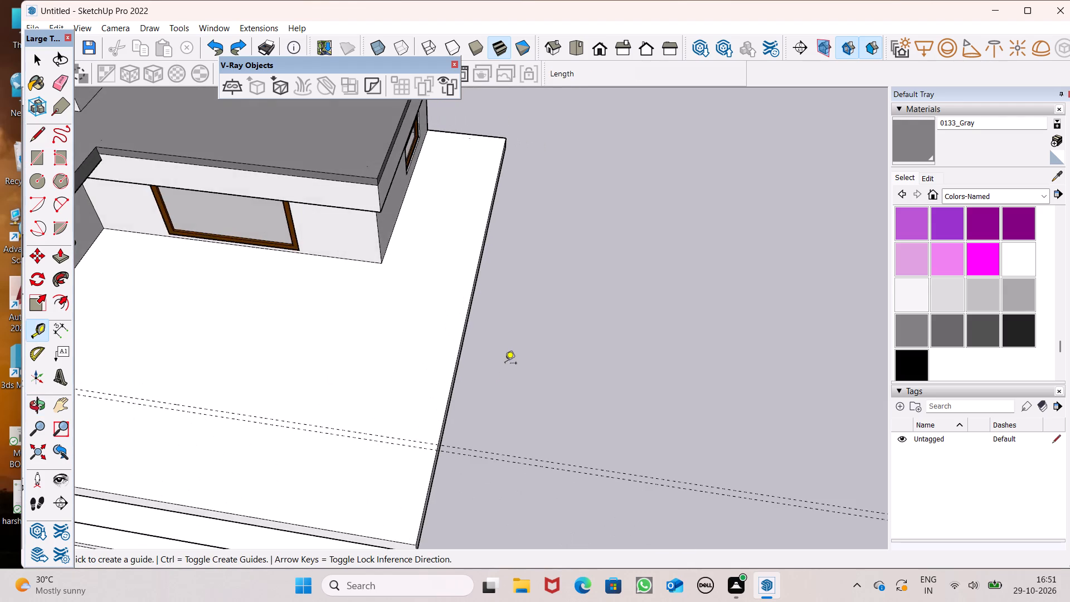
{"action": "scroll", "coordinate": [502, 349], "scroll_direction": "down", "scroll_amount": 7}
{"action": "middle_click_drag", "start_coordinate": [503, 376], "coordinate": [206, 387]}
{"action": "scroll", "coordinate": [319, 376], "scroll_direction": "up", "scroll_amount": 7}
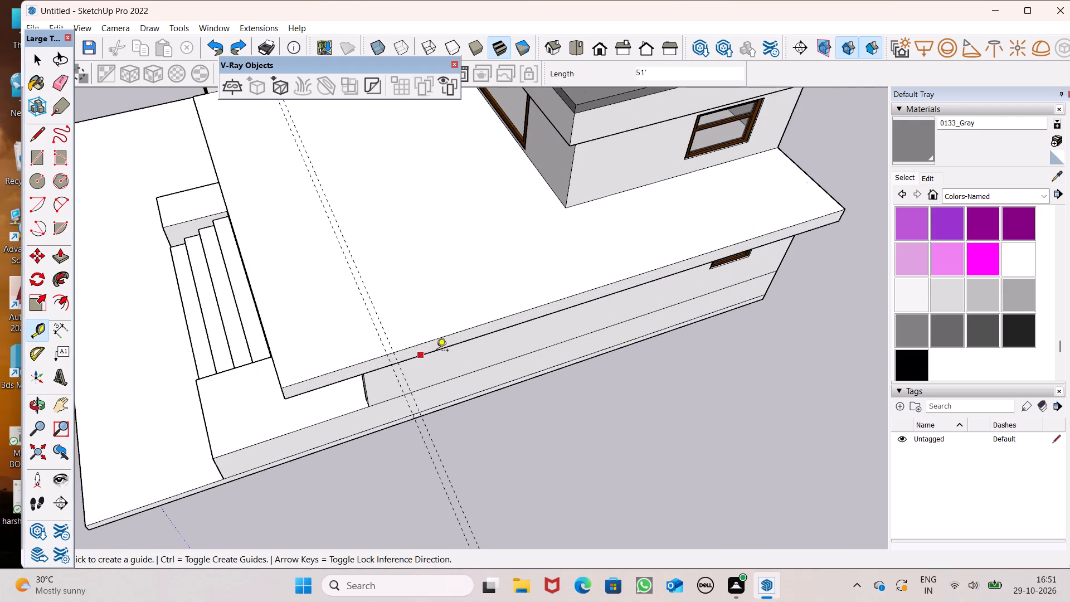
{"action": "scroll", "coordinate": [453, 339], "scroll_direction": "up", "scroll_amount": 6}
{"action": "left_click", "coordinate": [450, 327]}
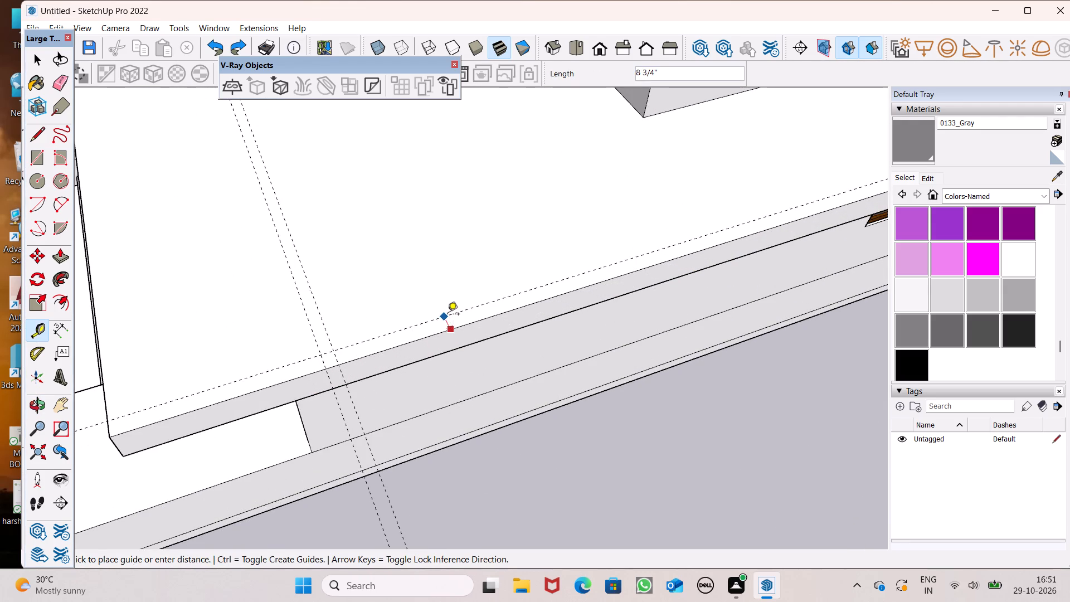
{"action": "left_click", "coordinate": [448, 315]}
{"action": "left_click", "coordinate": [442, 314]}
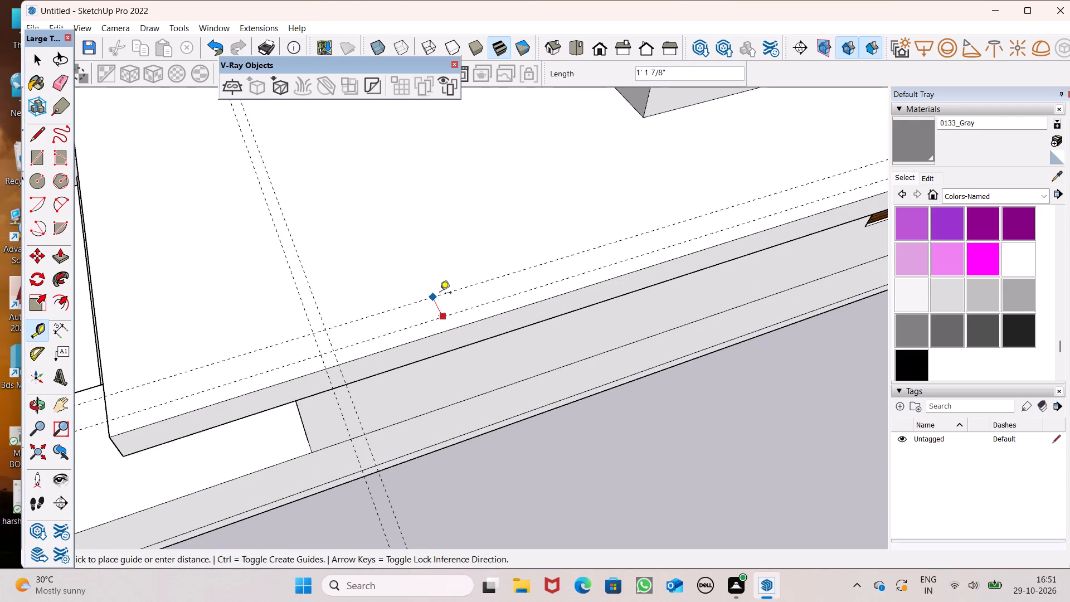
{"action": "key", "text": "space"}
Examine the side guide and its crossing with the two front guides near the lower roof's edge.
{"action": "scroll", "coordinate": [421, 292], "scroll_direction": "down", "scroll_amount": 6}
{"action": "scroll", "coordinate": [421, 292], "scroll_direction": "up", "scroll_amount": 1}
{"action": "scroll", "coordinate": [420, 292], "scroll_direction": "down", "scroll_amount": 2}
{"action": "scroll", "coordinate": [440, 313], "scroll_direction": "up", "scroll_amount": 1}
{"action": "middle_click_drag", "start_coordinate": [497, 346], "coordinate": [413, 394]}
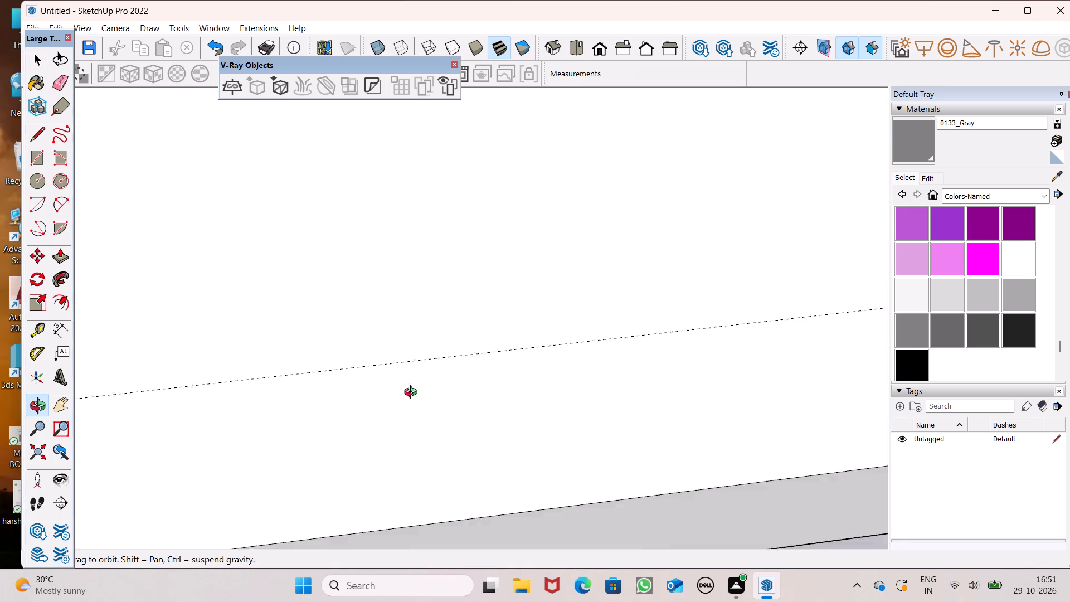
{"action": "middle_click_drag", "start_coordinate": [413, 394], "coordinate": [392, 399]}
{"action": "scroll", "coordinate": [392, 397], "scroll_direction": "up", "scroll_amount": 1}
{"action": "scroll", "coordinate": [448, 282], "scroll_direction": "down", "scroll_amount": 15}
{"action": "scroll", "coordinate": [451, 342], "scroll_direction": "down", "scroll_amount": 2}
{"action": "scroll", "coordinate": [450, 350], "scroll_direction": "up", "scroll_amount": 1}
{"action": "scroll", "coordinate": [450, 350], "scroll_direction": "down", "scroll_amount": 3}
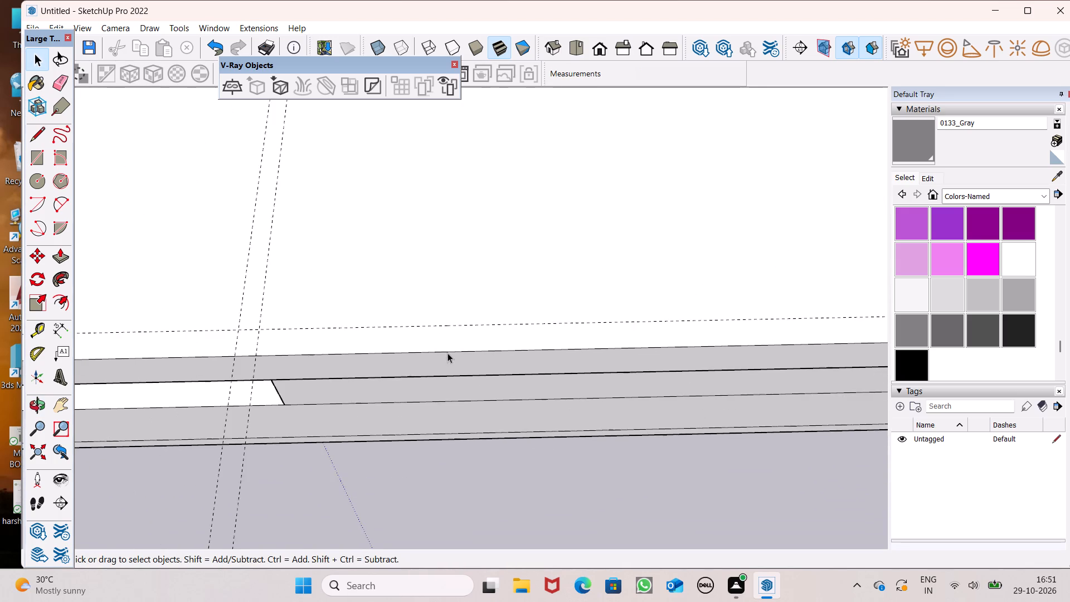
Undo the guide last placed along the lower roof's long side edge.
{"action": "scroll", "coordinate": [447, 364], "scroll_direction": "down", "scroll_amount": 6}
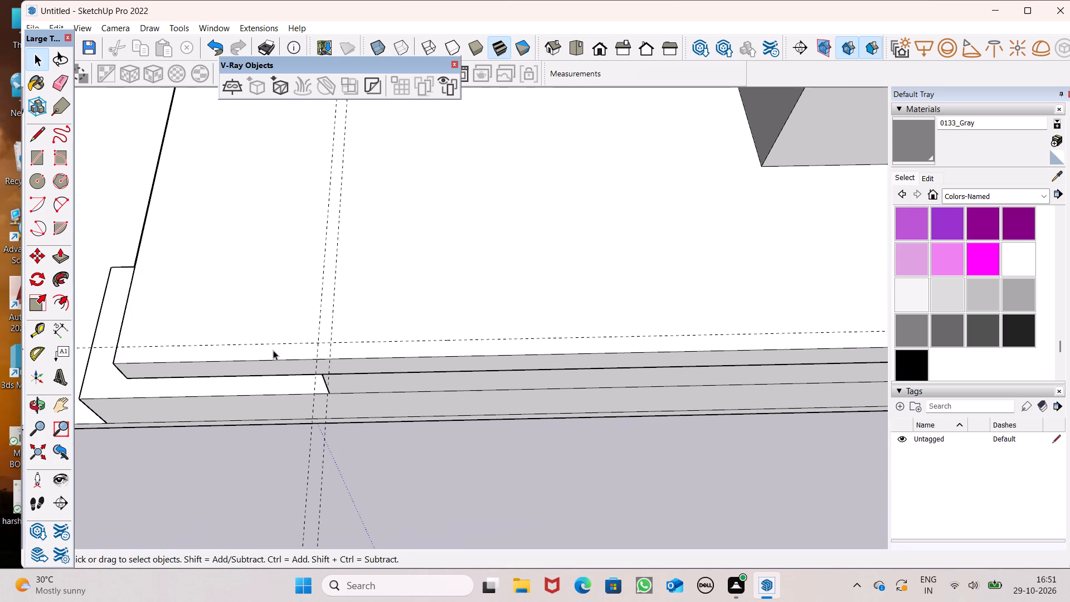
{"action": "left_click", "coordinate": [41, 332]}
{"action": "scroll", "coordinate": [387, 308], "scroll_direction": "down", "scroll_amount": 6}
{"action": "scroll", "coordinate": [341, 331], "scroll_direction": "down", "scroll_amount": 4}
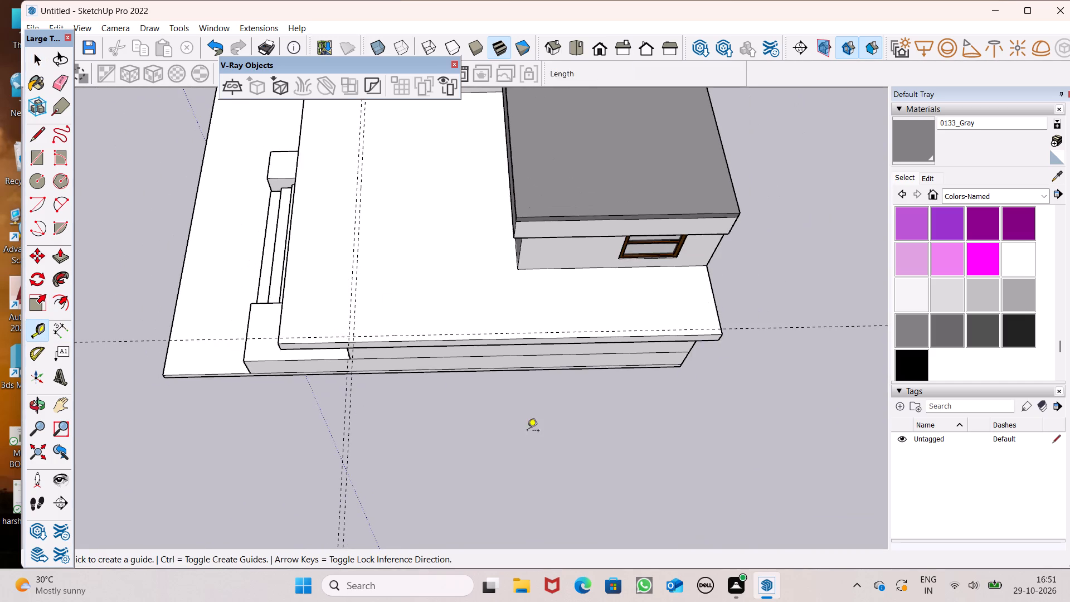
{"action": "middle_click_drag", "start_coordinate": [527, 431], "coordinate": [547, 473]}
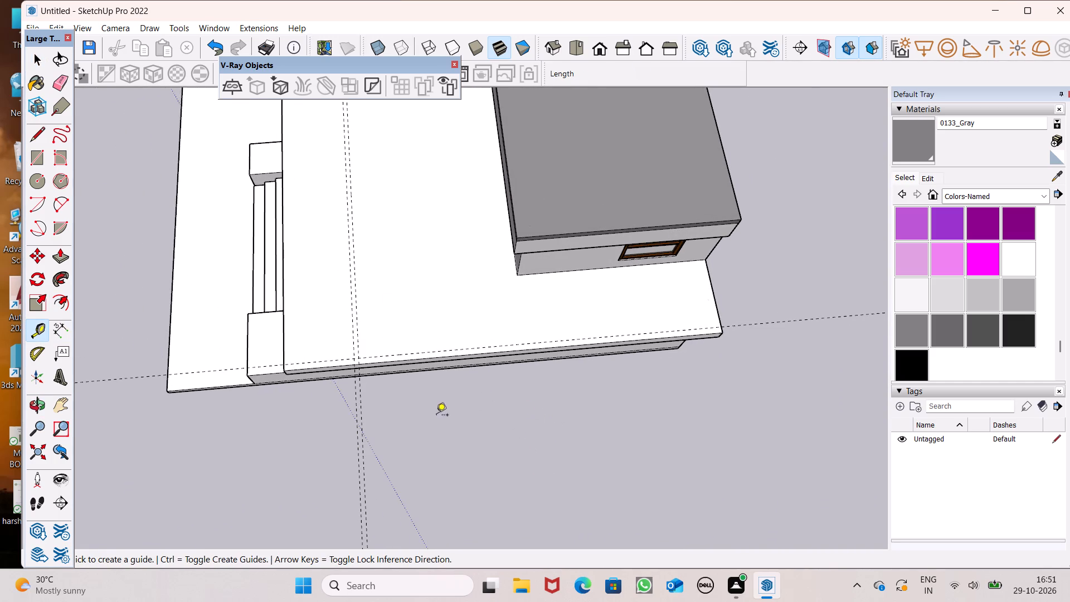
{"action": "scroll", "coordinate": [436, 416], "scroll_direction": "up", "scroll_amount": 5}
{"action": "scroll", "coordinate": [307, 343], "scroll_direction": "up", "scroll_amount": 7}
{"action": "key", "text": "ctrl+z"}
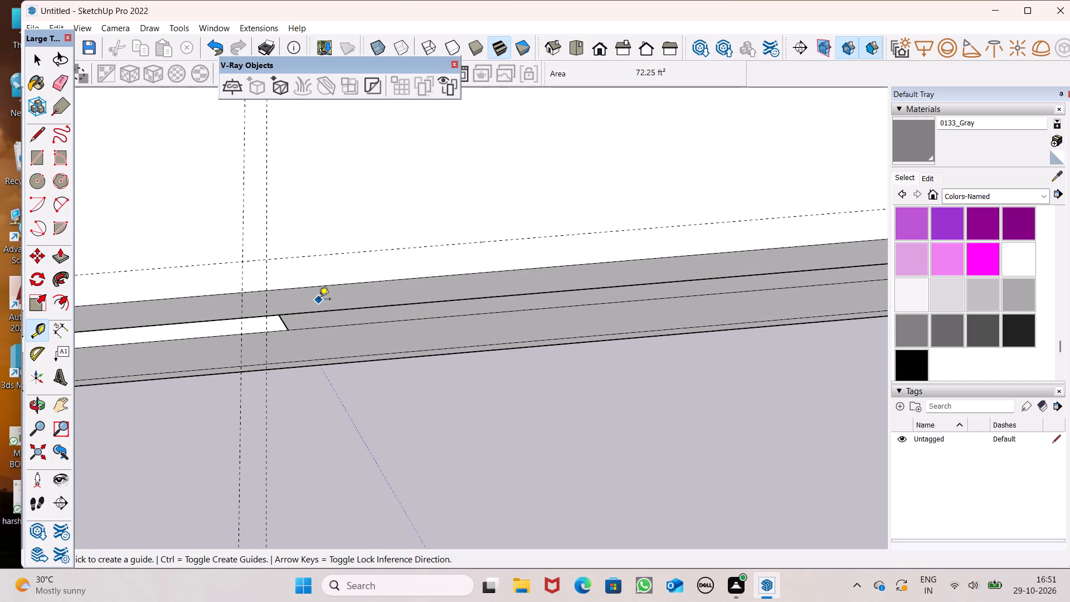
Place a new guide about 3" inward from the lower roof's long side edge.
{"action": "scroll", "coordinate": [335, 267], "scroll_direction": "up", "scroll_amount": 4}
{"action": "left_click_drag", "start_coordinate": [335, 293], "coordinate": [343, 276]}
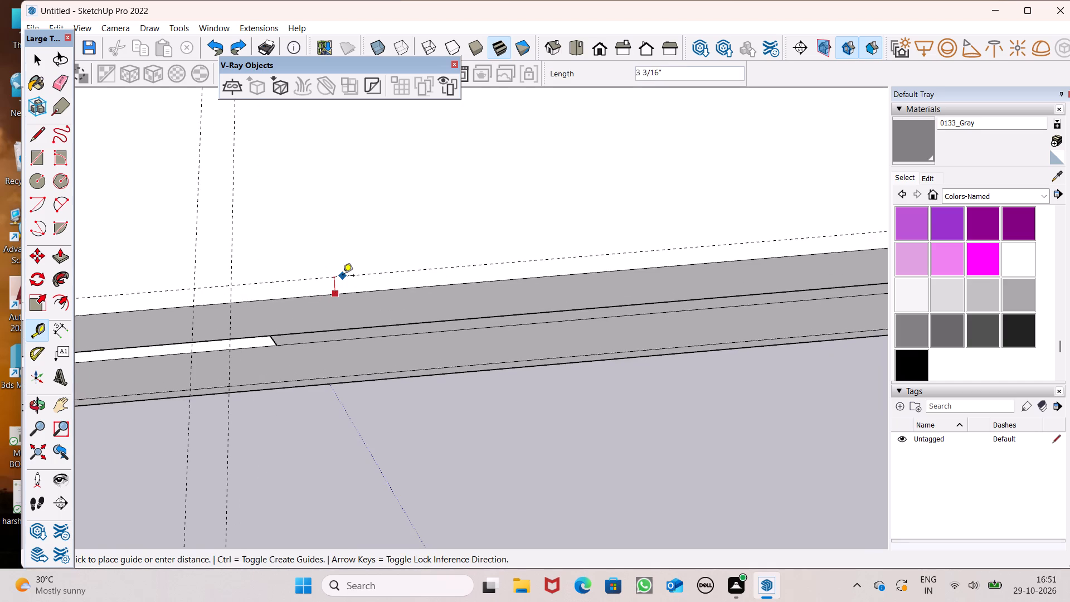
{"action": "left_click_drag", "start_coordinate": [343, 276], "coordinate": [343, 276]}
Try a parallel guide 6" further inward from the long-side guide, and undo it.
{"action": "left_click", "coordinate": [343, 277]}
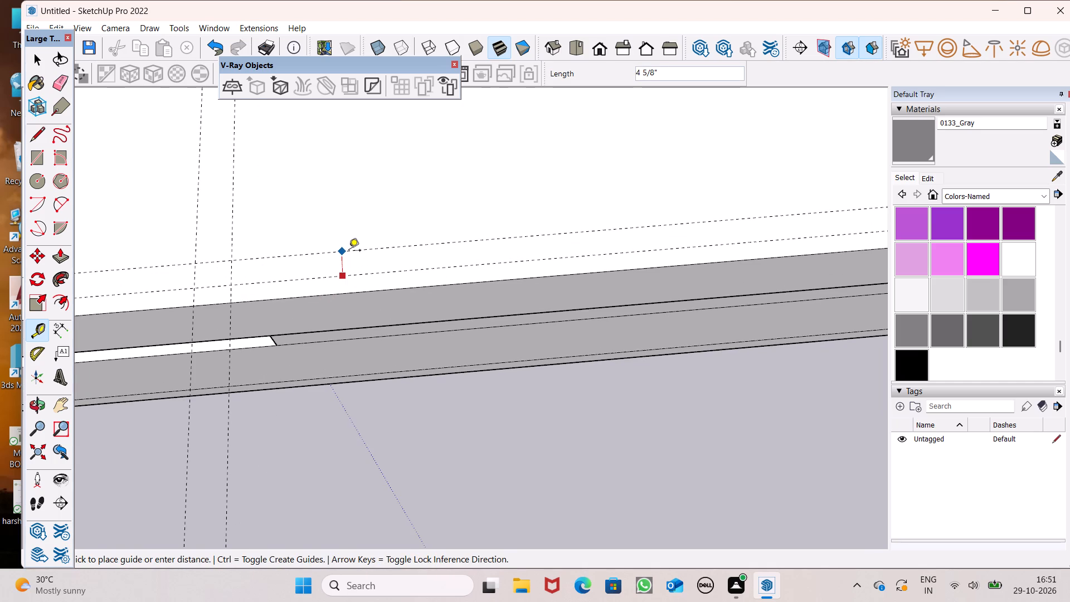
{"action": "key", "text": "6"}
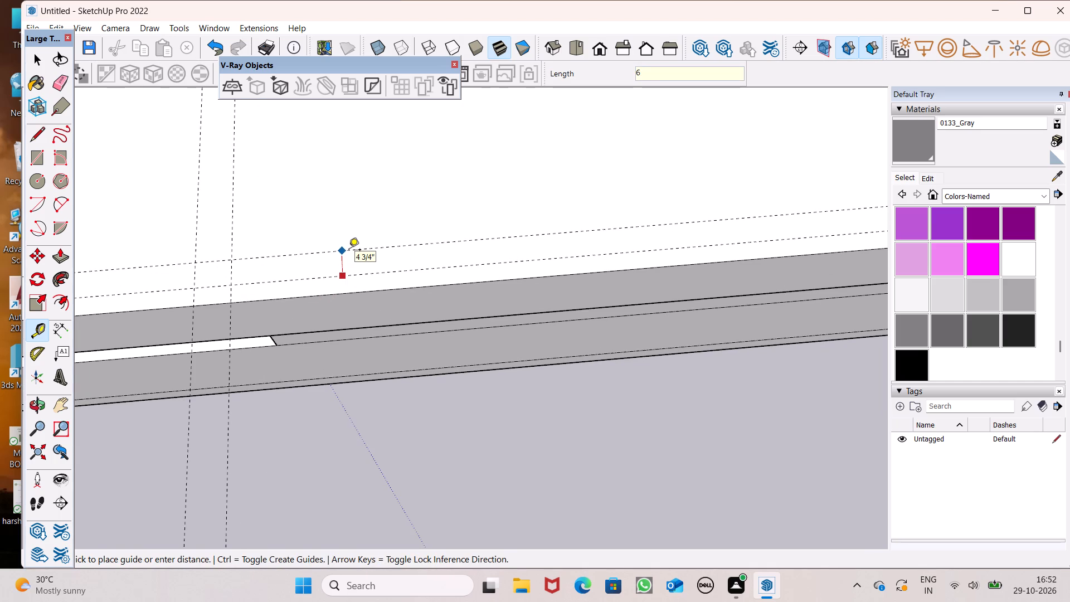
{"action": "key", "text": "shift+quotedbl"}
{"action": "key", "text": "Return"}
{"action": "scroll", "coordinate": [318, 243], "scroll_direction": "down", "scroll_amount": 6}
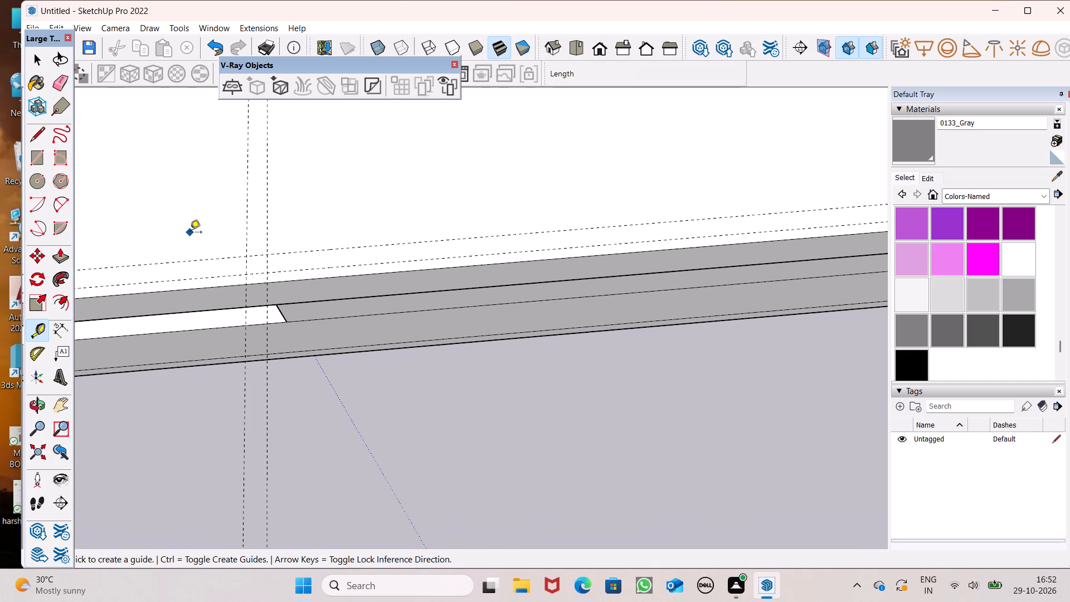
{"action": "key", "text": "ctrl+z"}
Add a parallel guide 6" from the guide along the lower roof's long side edge.
{"action": "scroll", "coordinate": [256, 251], "scroll_direction": "up", "scroll_amount": 4}
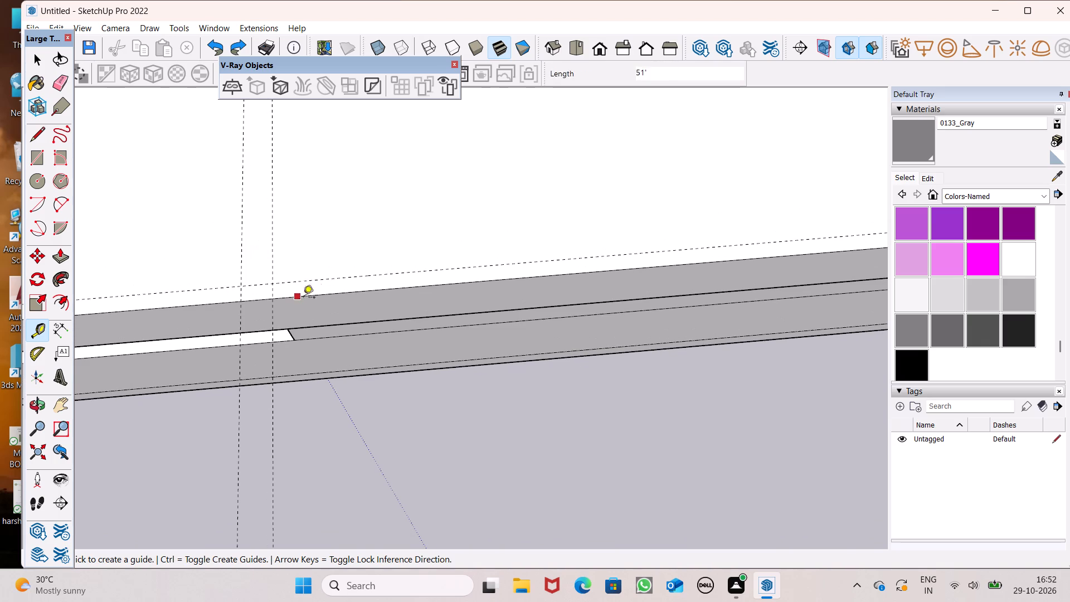
{"action": "left_click", "coordinate": [336, 276]}
{"action": "type", "text": "6\""}
{"action": "key", "text": "Return"}
{"action": "key", "text": "space"}
Place a guide about 3" inward from the lower roof's short end edge, at the far end of the long side.
{"action": "scroll", "coordinate": [312, 329], "scroll_direction": "down", "scroll_amount": 8}
{"action": "scroll", "coordinate": [201, 336], "scroll_direction": "down", "scroll_amount": 3}
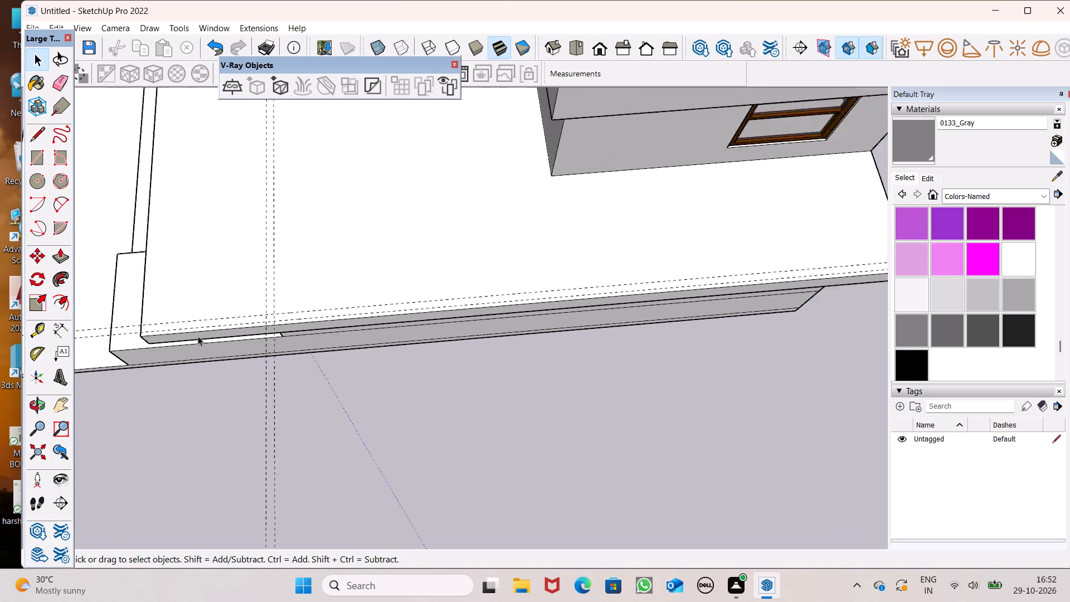
{"action": "scroll", "coordinate": [198, 336], "scroll_direction": "down", "scroll_amount": 4}
{"action": "middle_click_drag", "start_coordinate": [523, 329], "coordinate": [79, 218]}
{"action": "scroll", "coordinate": [341, 203], "scroll_direction": "down", "scroll_amount": 2}
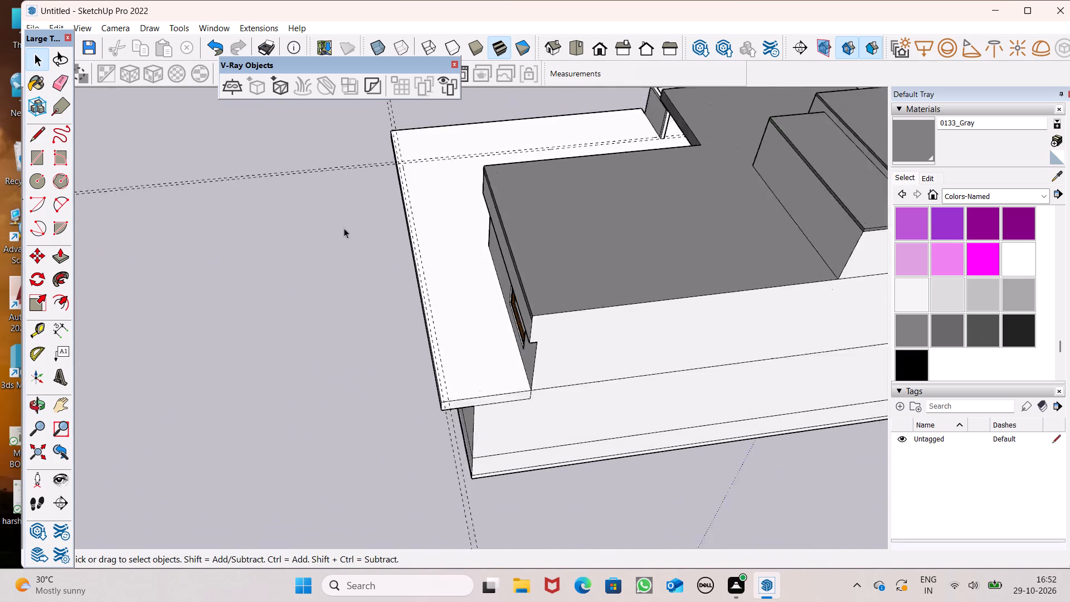
{"action": "scroll", "coordinate": [344, 228], "scroll_direction": "down", "scroll_amount": 1}
{"action": "scroll", "coordinate": [411, 432], "scroll_direction": "up", "scroll_amount": 6}
{"action": "scroll", "coordinate": [468, 319], "scroll_direction": "up", "scroll_amount": 9}
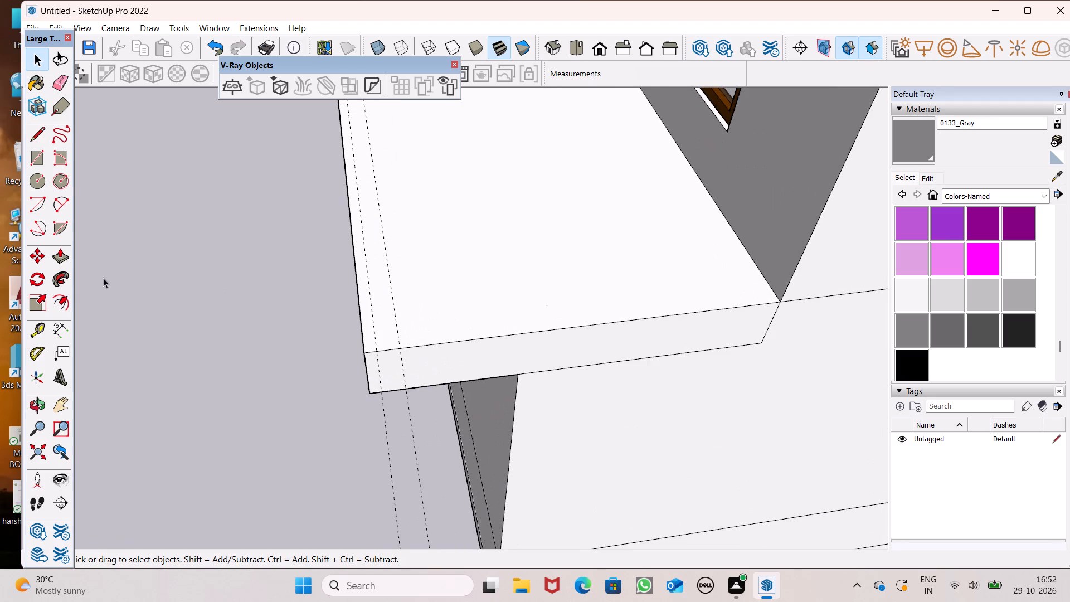
{"action": "left_click", "coordinate": [37, 330]}
{"action": "scroll", "coordinate": [422, 344], "scroll_direction": "up", "scroll_amount": 2}
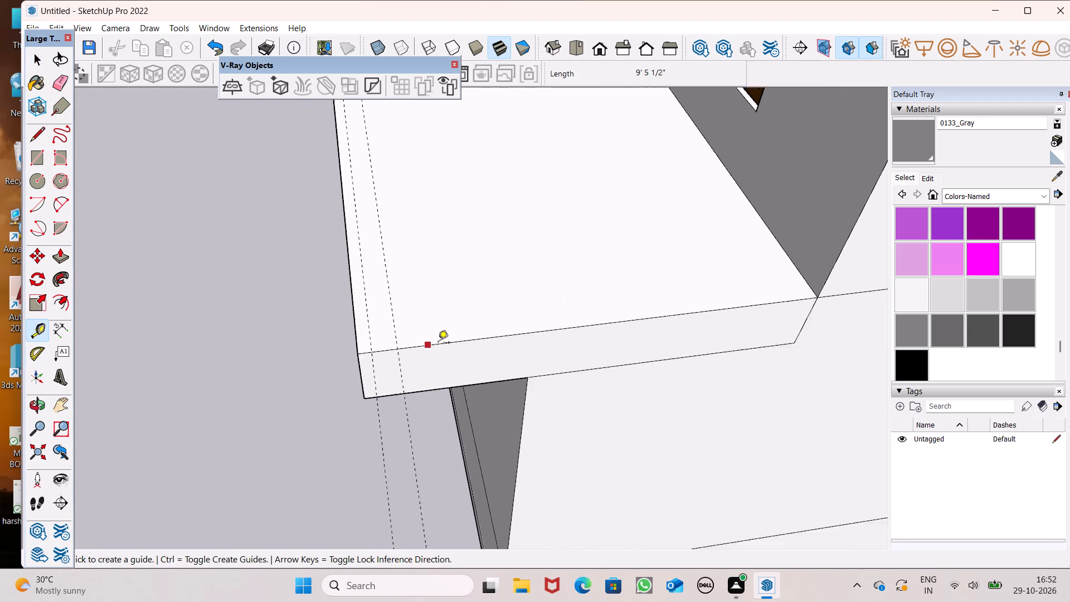
{"action": "scroll", "coordinate": [438, 343], "scroll_direction": "up", "scroll_amount": 5}
{"action": "left_click", "coordinate": [438, 343]}
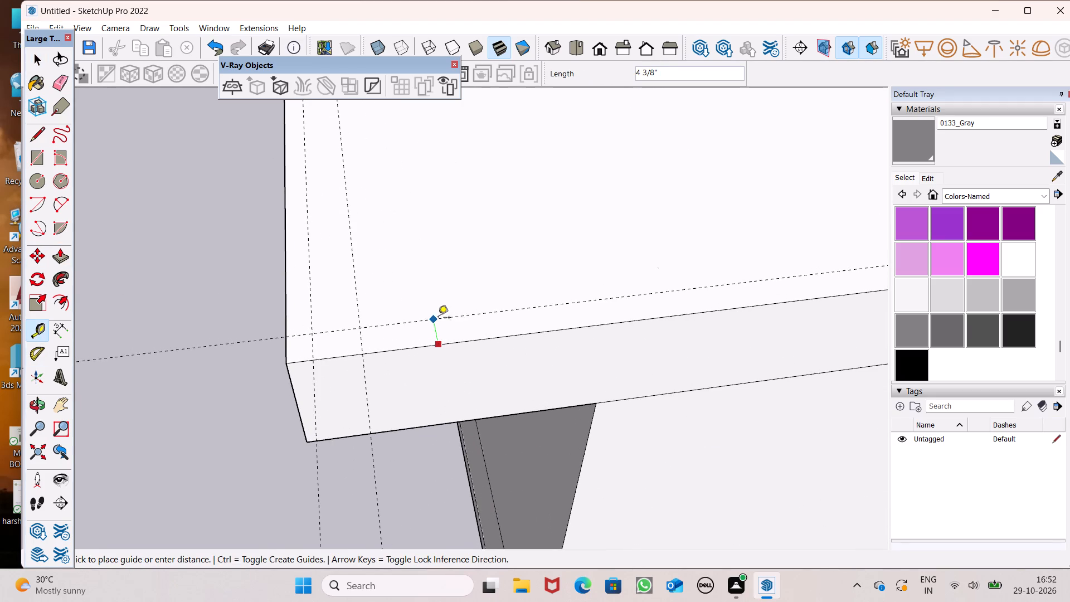
{"action": "left_click", "coordinate": [439, 324]}
Add a parallel guide 6" further inward from the short end edge's guide.
{"action": "left_click_drag", "start_coordinate": [439, 326], "coordinate": [439, 313]}
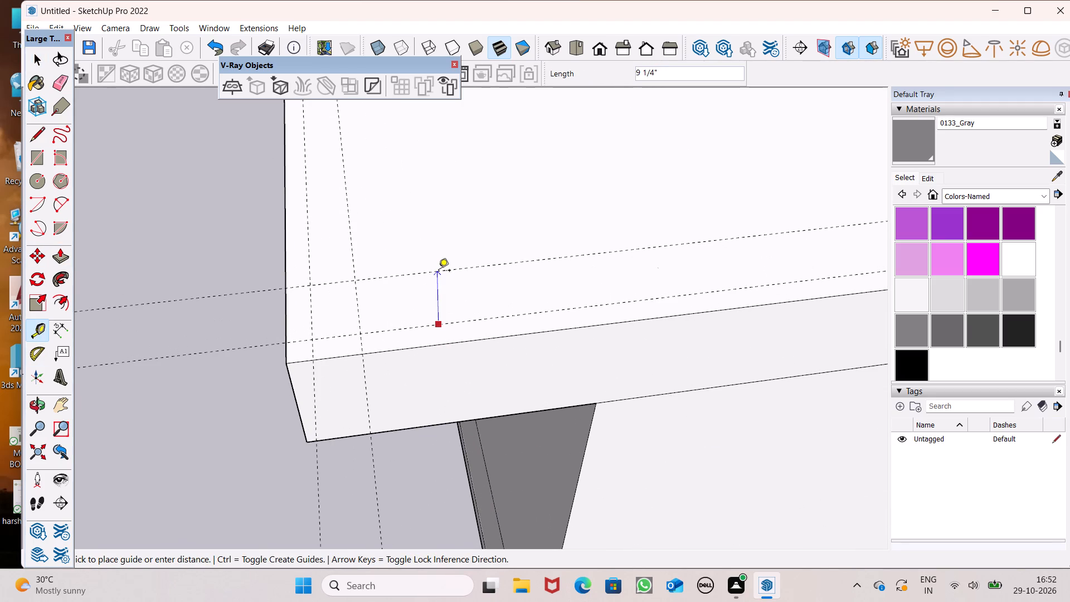
{"action": "type", "text": "6\""}
{"action": "key", "text": "Return"}
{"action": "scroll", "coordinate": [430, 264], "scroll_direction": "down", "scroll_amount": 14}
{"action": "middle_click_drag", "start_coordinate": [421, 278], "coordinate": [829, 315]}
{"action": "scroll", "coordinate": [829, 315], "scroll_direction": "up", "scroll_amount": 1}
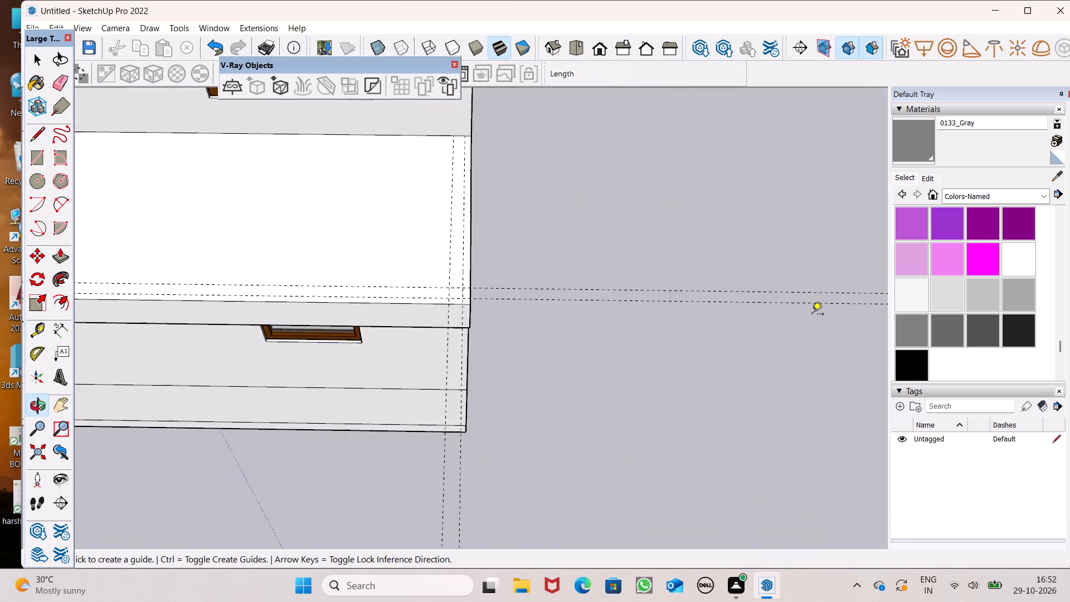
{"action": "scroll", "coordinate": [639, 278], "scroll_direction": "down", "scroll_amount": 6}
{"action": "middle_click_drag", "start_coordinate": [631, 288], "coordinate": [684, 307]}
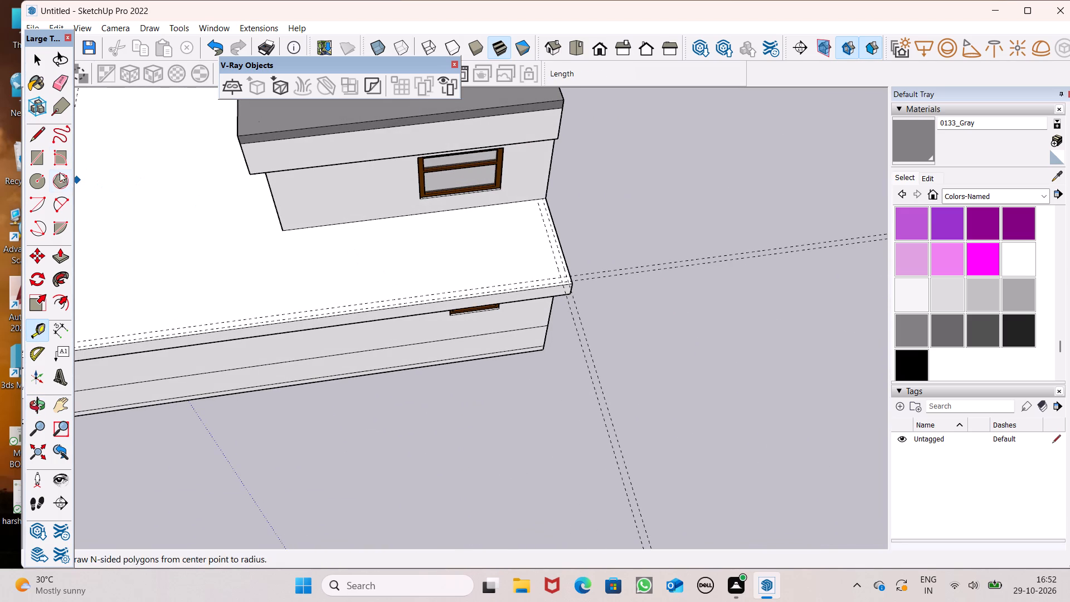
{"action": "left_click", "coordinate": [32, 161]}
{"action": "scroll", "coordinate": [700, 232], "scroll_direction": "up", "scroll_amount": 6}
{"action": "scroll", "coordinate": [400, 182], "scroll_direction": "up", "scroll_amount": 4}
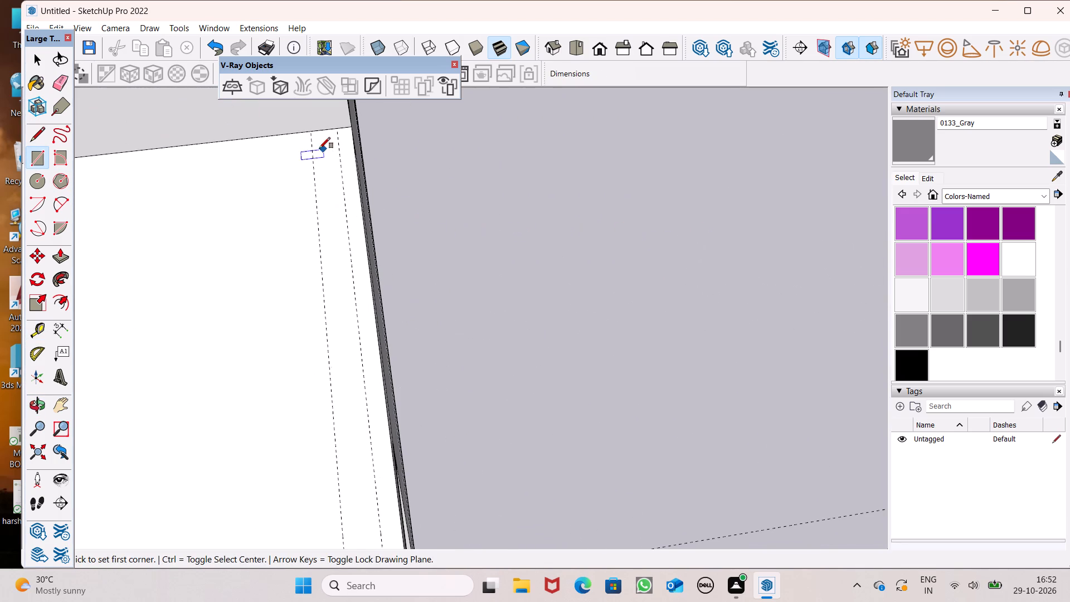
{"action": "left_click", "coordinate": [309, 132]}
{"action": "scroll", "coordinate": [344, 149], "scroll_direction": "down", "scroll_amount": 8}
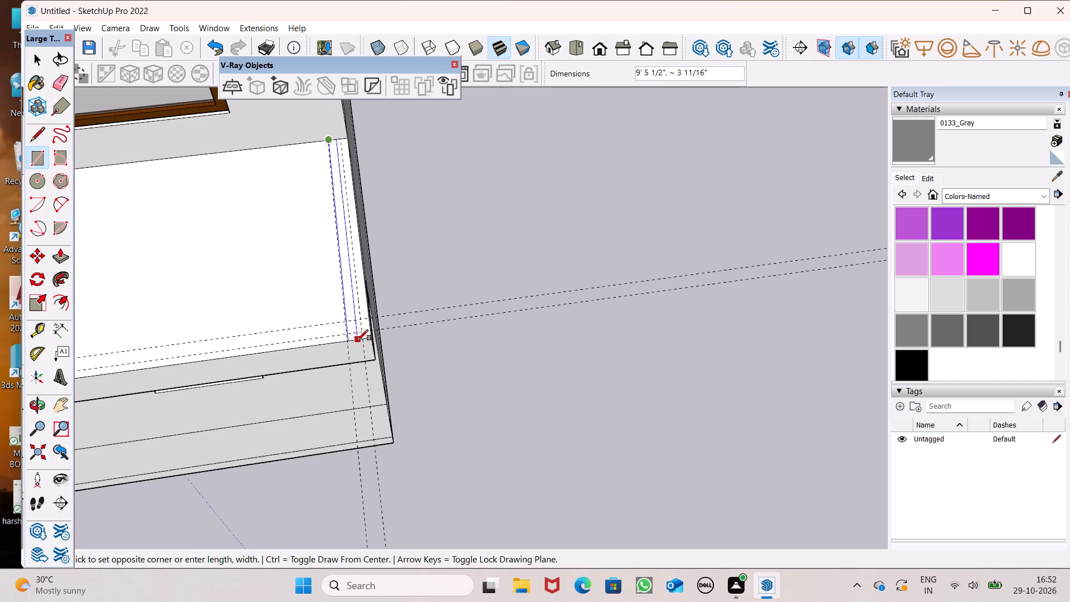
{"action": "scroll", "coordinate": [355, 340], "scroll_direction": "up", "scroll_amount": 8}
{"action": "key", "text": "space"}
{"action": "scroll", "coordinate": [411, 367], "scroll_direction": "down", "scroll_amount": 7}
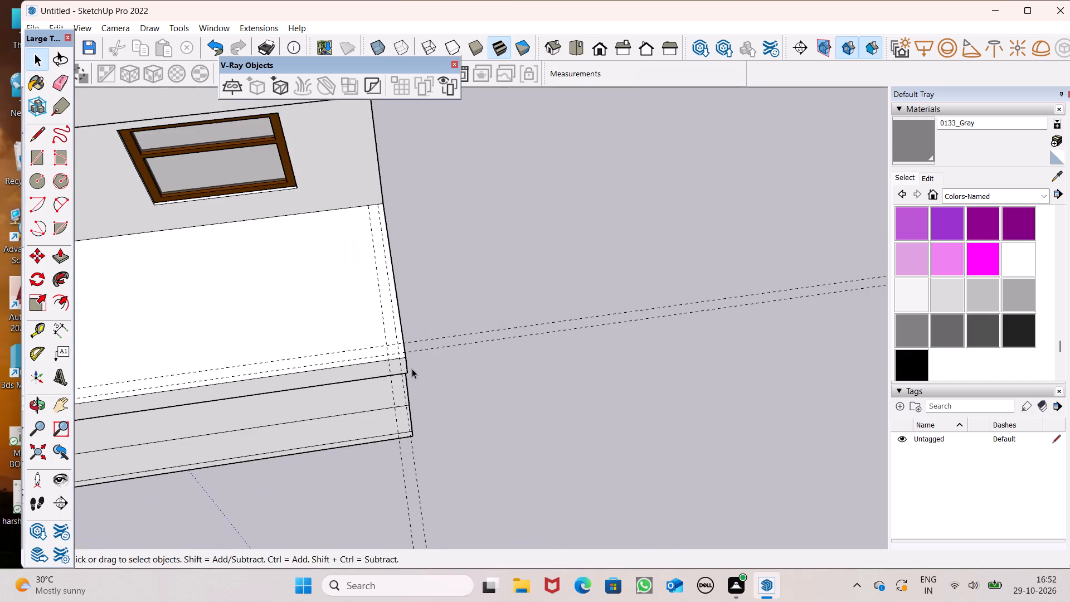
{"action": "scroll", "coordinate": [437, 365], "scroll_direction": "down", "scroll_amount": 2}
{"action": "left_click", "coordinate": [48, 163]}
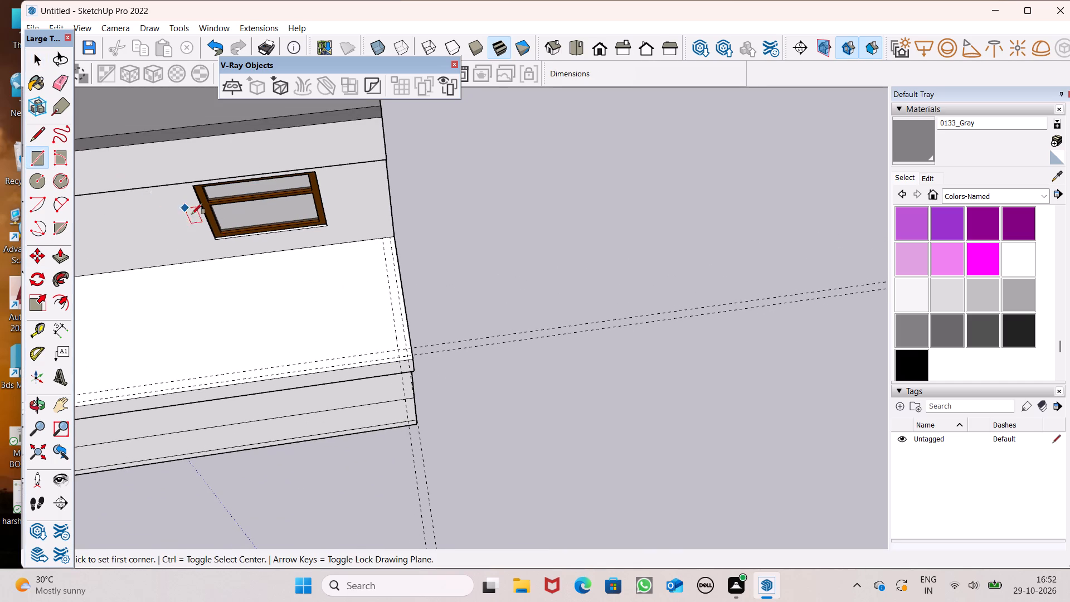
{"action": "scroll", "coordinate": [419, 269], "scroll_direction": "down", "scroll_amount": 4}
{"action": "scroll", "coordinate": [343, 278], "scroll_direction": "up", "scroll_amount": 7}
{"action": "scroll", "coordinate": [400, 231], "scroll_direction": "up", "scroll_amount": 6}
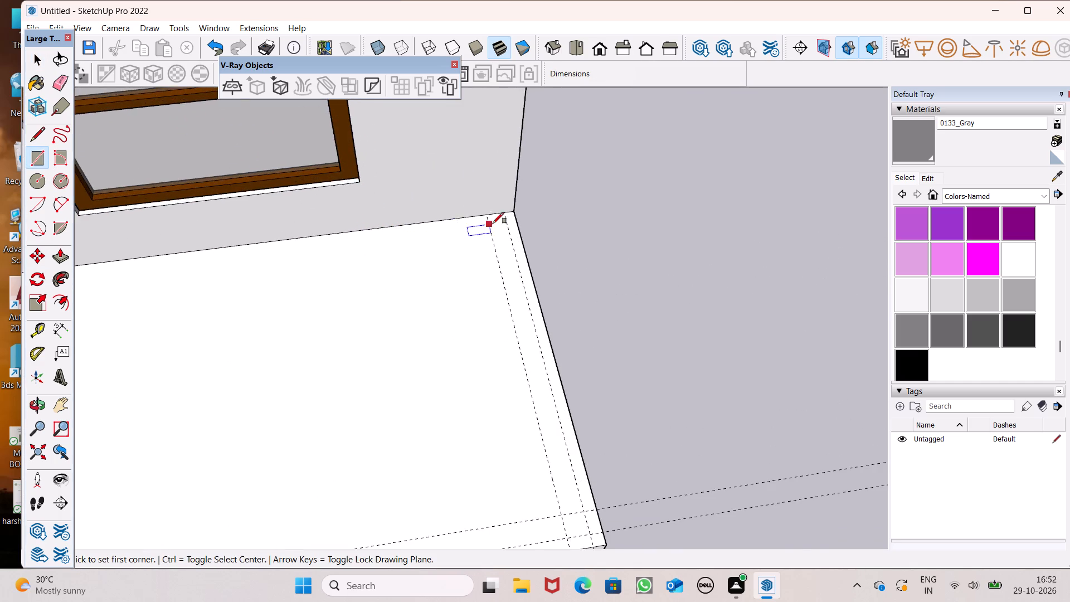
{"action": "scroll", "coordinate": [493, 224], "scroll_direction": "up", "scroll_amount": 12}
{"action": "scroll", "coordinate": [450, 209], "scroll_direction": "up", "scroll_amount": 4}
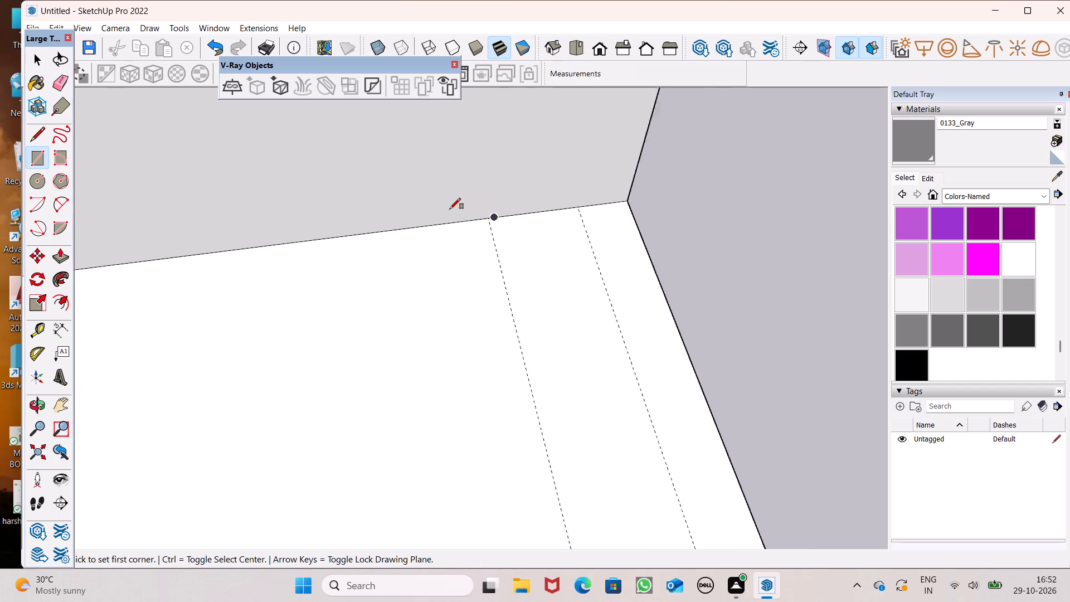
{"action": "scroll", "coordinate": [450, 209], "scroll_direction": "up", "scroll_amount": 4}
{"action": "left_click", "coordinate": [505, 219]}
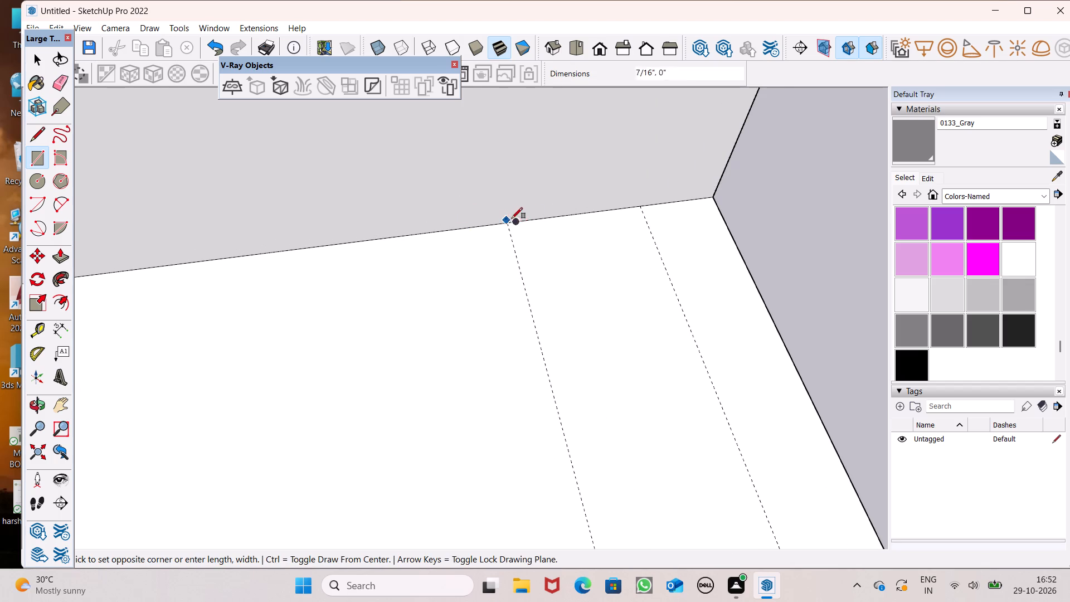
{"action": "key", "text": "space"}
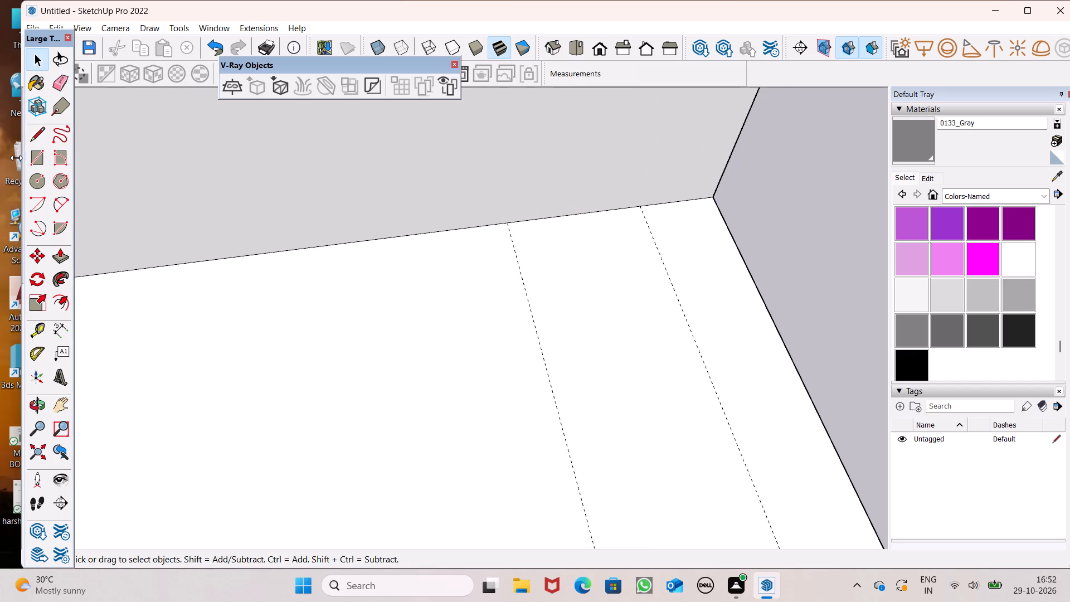
Draw a rectangle 6" wide and about 9' 3" long between the short end's two guides, from the wall to the outer long-side guide.
{"action": "left_click", "coordinate": [41, 166]}
{"action": "scroll", "coordinate": [529, 245], "scroll_direction": "up", "scroll_amount": 4}
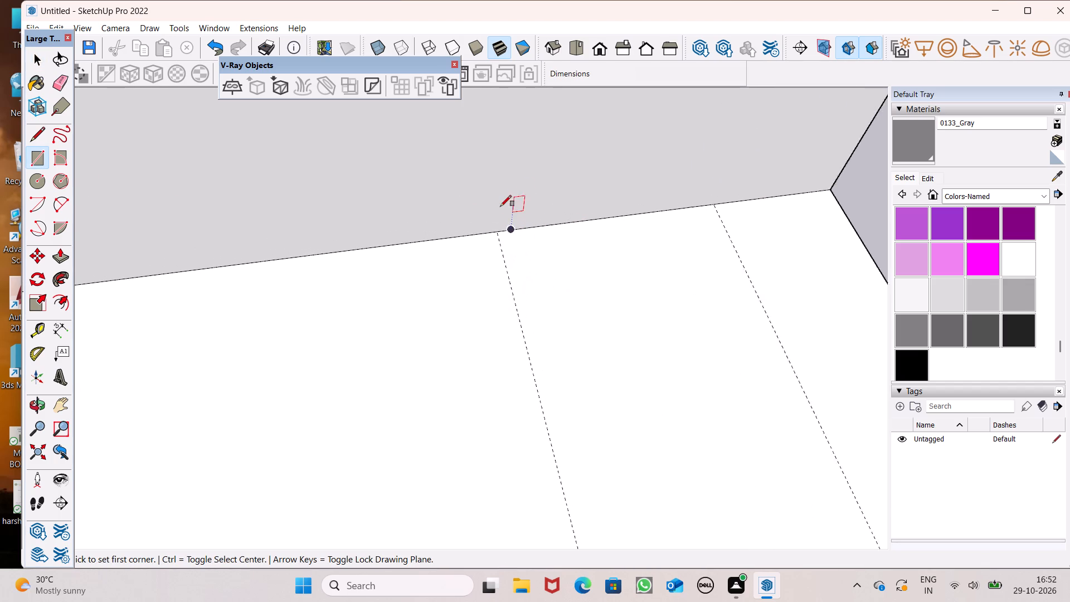
{"action": "scroll", "coordinate": [500, 206], "scroll_direction": "up", "scroll_amount": 8}
{"action": "left_click", "coordinate": [496, 240]}
{"action": "scroll", "coordinate": [562, 235], "scroll_direction": "down", "scroll_amount": 8}
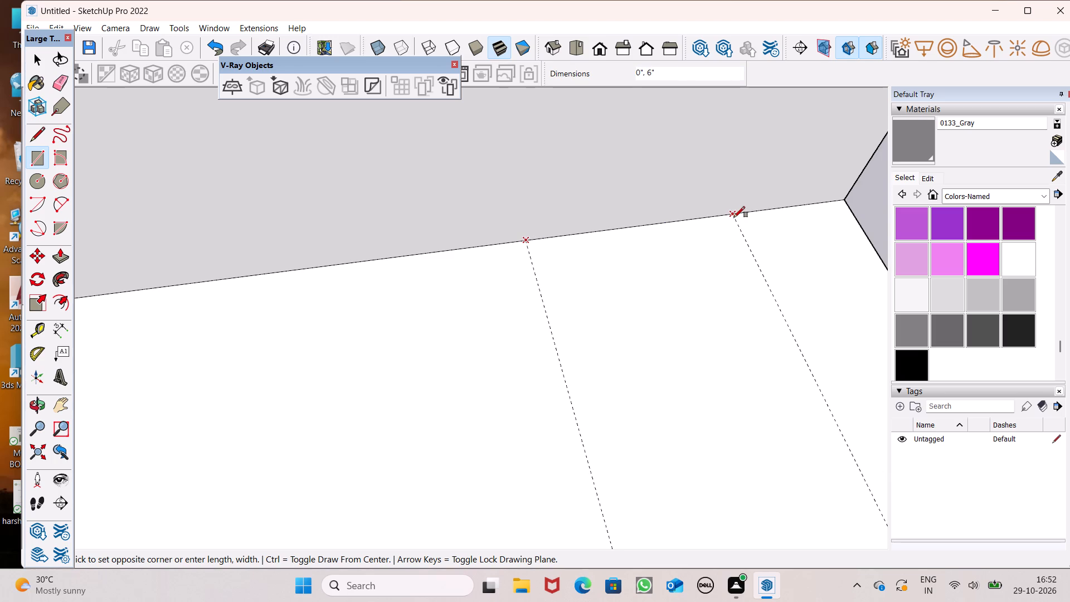
{"action": "left_click", "coordinate": [734, 217]}
{"action": "scroll", "coordinate": [634, 216], "scroll_direction": "down", "scroll_amount": 6}
{"action": "scroll", "coordinate": [645, 268], "scroll_direction": "down", "scroll_amount": 5}
{"action": "scroll", "coordinate": [721, 284], "scroll_direction": "down", "scroll_amount": 6}
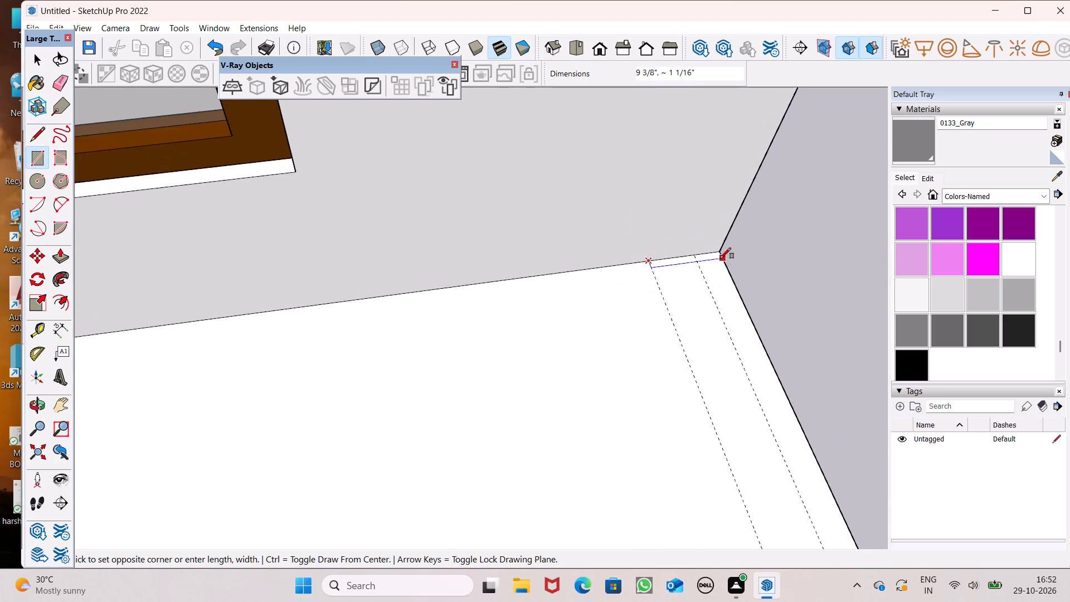
{"action": "scroll", "coordinate": [719, 261], "scroll_direction": "down", "scroll_amount": 7}
{"action": "scroll", "coordinate": [715, 363], "scroll_direction": "down", "scroll_amount": 15}
{"action": "scroll", "coordinate": [771, 431], "scroll_direction": "up", "scroll_amount": 2}
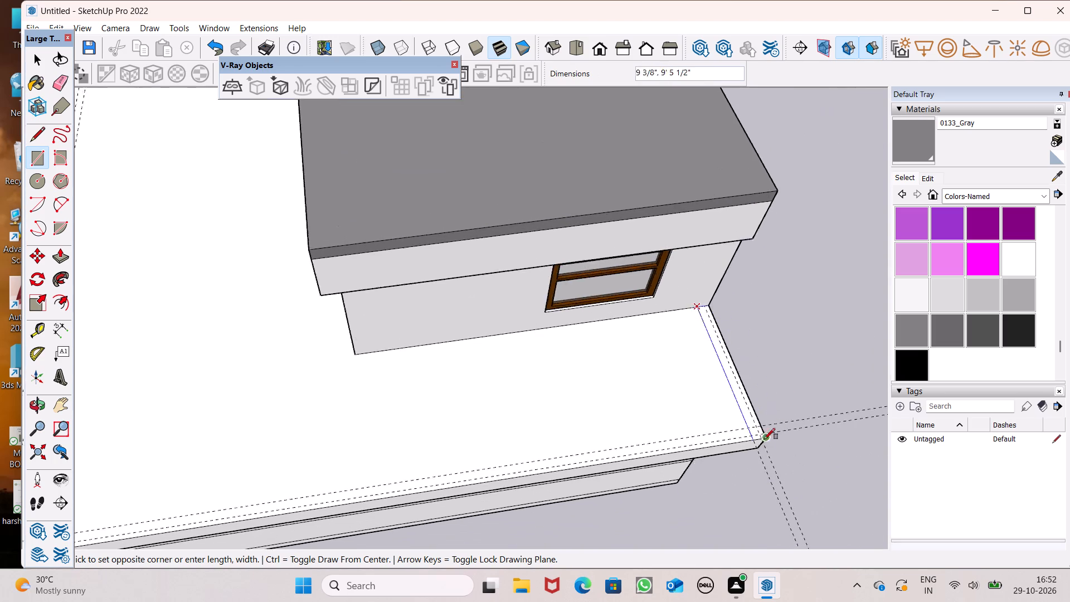
{"action": "scroll", "coordinate": [764, 439], "scroll_direction": "up", "scroll_amount": 19}
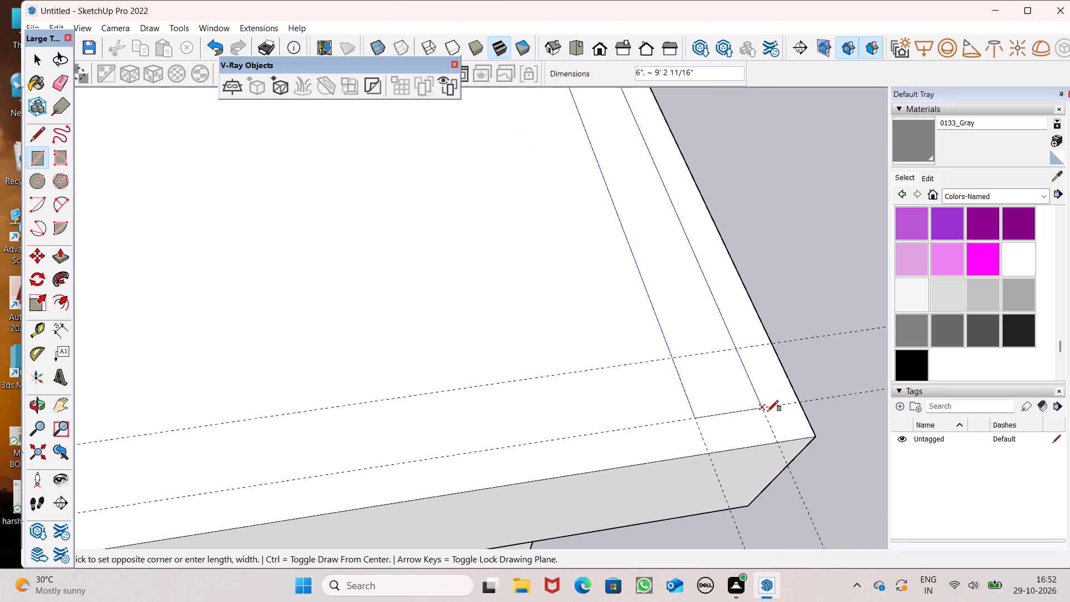
{"action": "left_click", "coordinate": [761, 409]}
Draw a rectangle 42' 7 3/4" by 6" between the lower roof's long-side guides, from the cross guides to the short-end strip's outer corner.
{"action": "scroll", "coordinate": [731, 308], "scroll_direction": "down", "scroll_amount": 8}
{"action": "scroll", "coordinate": [719, 264], "scroll_direction": "down", "scroll_amount": 6}
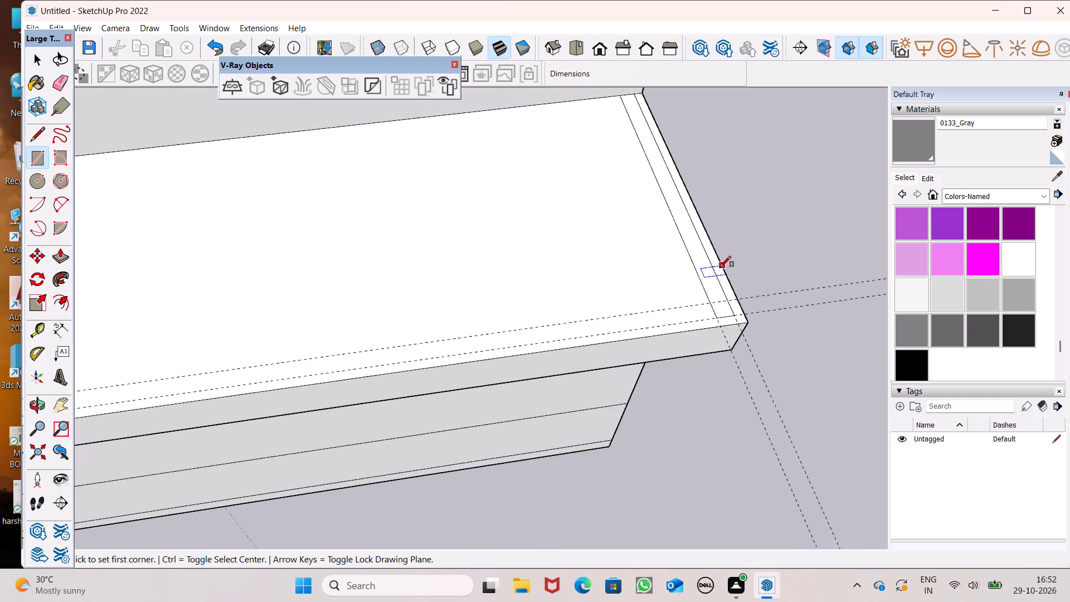
{"action": "scroll", "coordinate": [725, 287], "scroll_direction": "down", "scroll_amount": 6}
{"action": "scroll", "coordinate": [667, 280], "scroll_direction": "down", "scroll_amount": 6}
{"action": "middle_click_drag", "start_coordinate": [276, 311], "coordinate": [628, 287]}
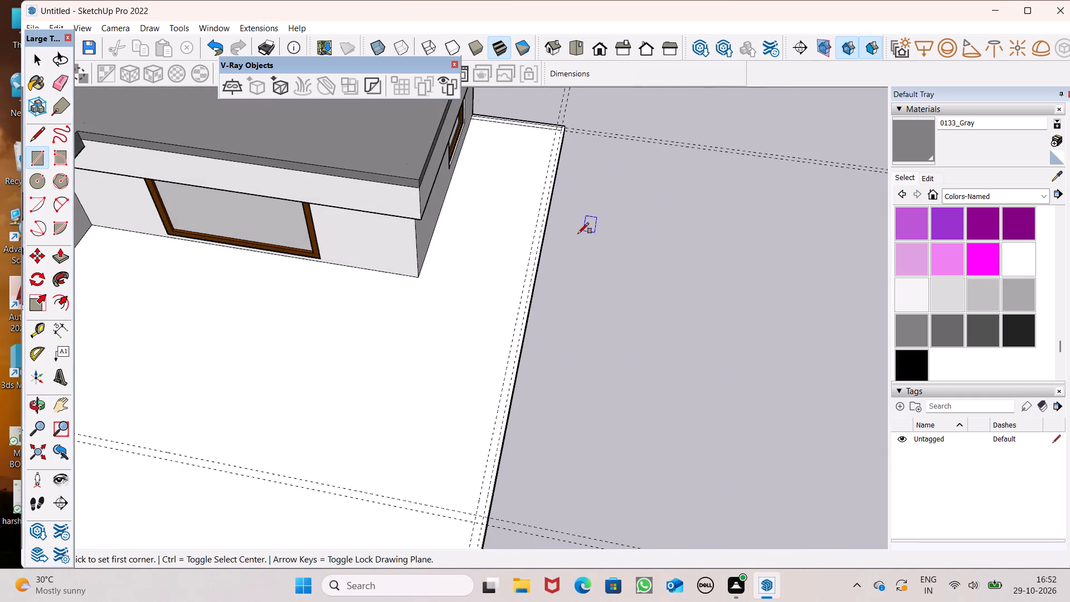
{"action": "scroll", "coordinate": [578, 234], "scroll_direction": "down", "scroll_amount": 12}
{"action": "middle_click_drag", "start_coordinate": [576, 334], "coordinate": [81, 288]}
{"action": "scroll", "coordinate": [82, 288], "scroll_direction": "up", "scroll_amount": 1}
{"action": "scroll", "coordinate": [350, 355], "scroll_direction": "up", "scroll_amount": 6}
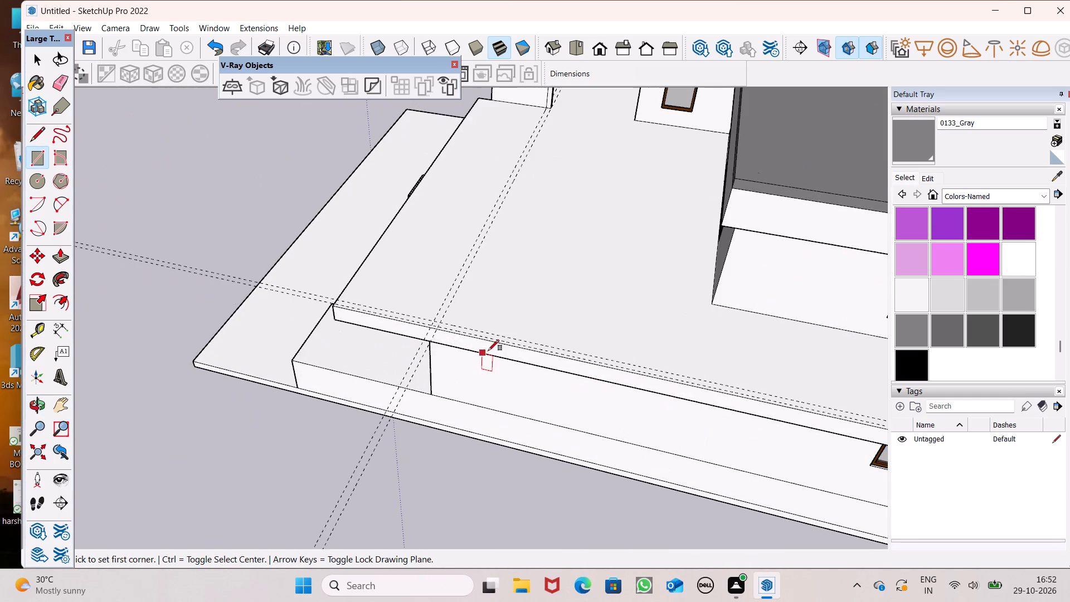
{"action": "scroll", "coordinate": [461, 346], "scroll_direction": "up", "scroll_amount": 7}
{"action": "scroll", "coordinate": [416, 315], "scroll_direction": "up", "scroll_amount": 8}
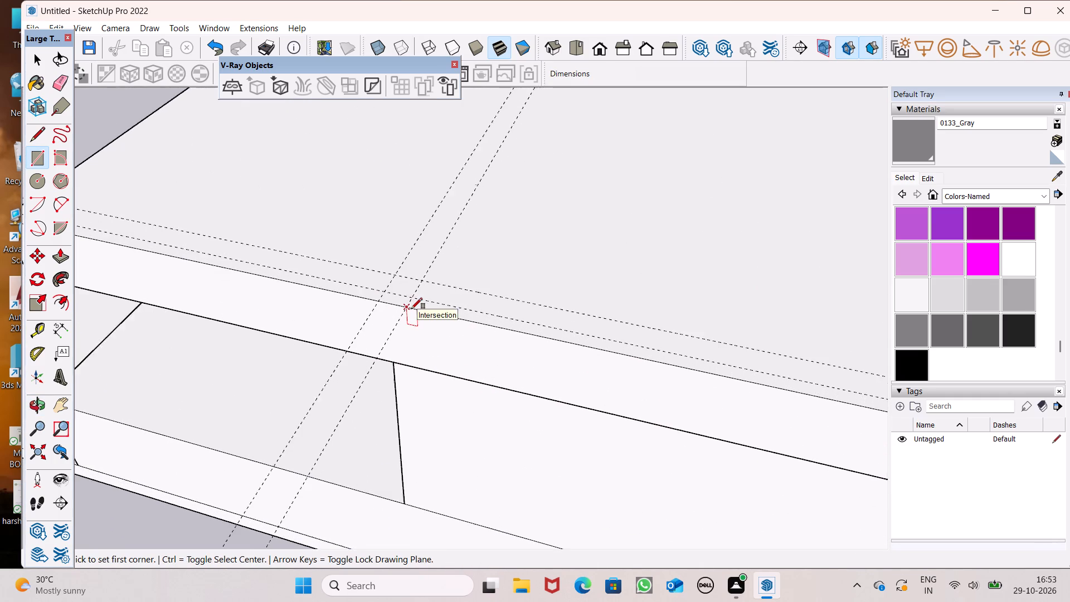
{"action": "scroll", "coordinate": [411, 309], "scroll_direction": "up", "scroll_amount": 9}
{"action": "left_click", "coordinate": [366, 221]}
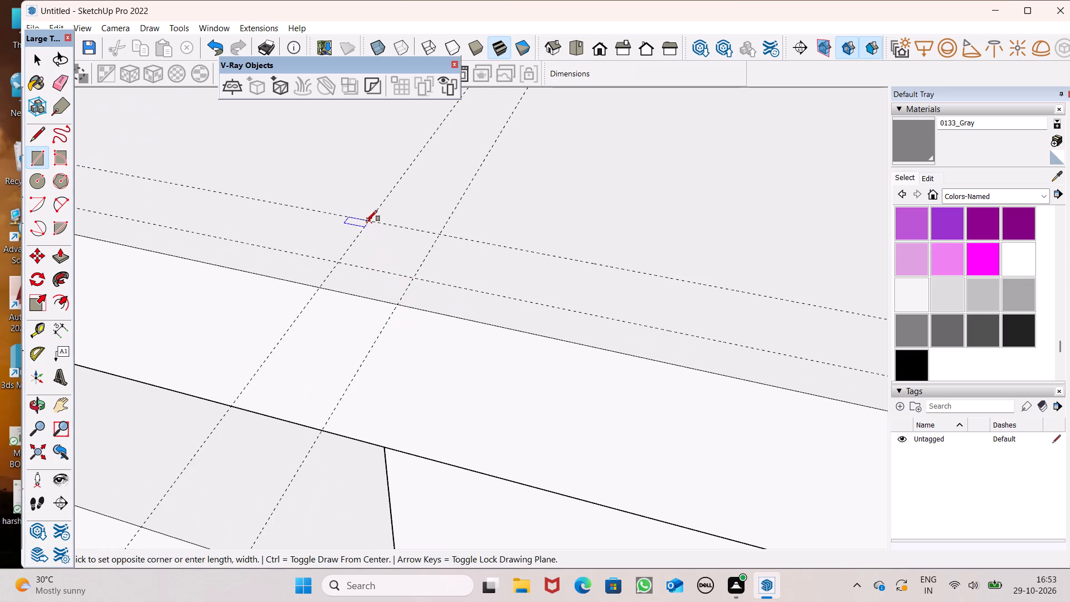
{"action": "scroll", "coordinate": [415, 312], "scroll_direction": "down", "scroll_amount": 14}
{"action": "scroll", "coordinate": [358, 301], "scroll_direction": "down", "scroll_amount": 6}
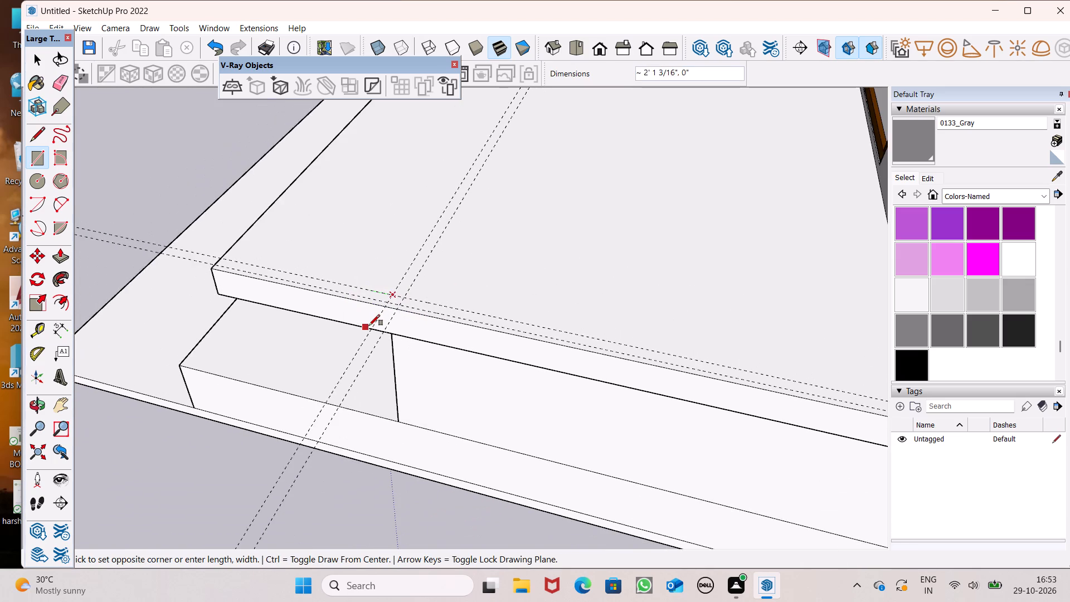
{"action": "scroll", "coordinate": [369, 326], "scroll_direction": "down", "scroll_amount": 6}
{"action": "scroll", "coordinate": [510, 356], "scroll_direction": "down", "scroll_amount": 7}
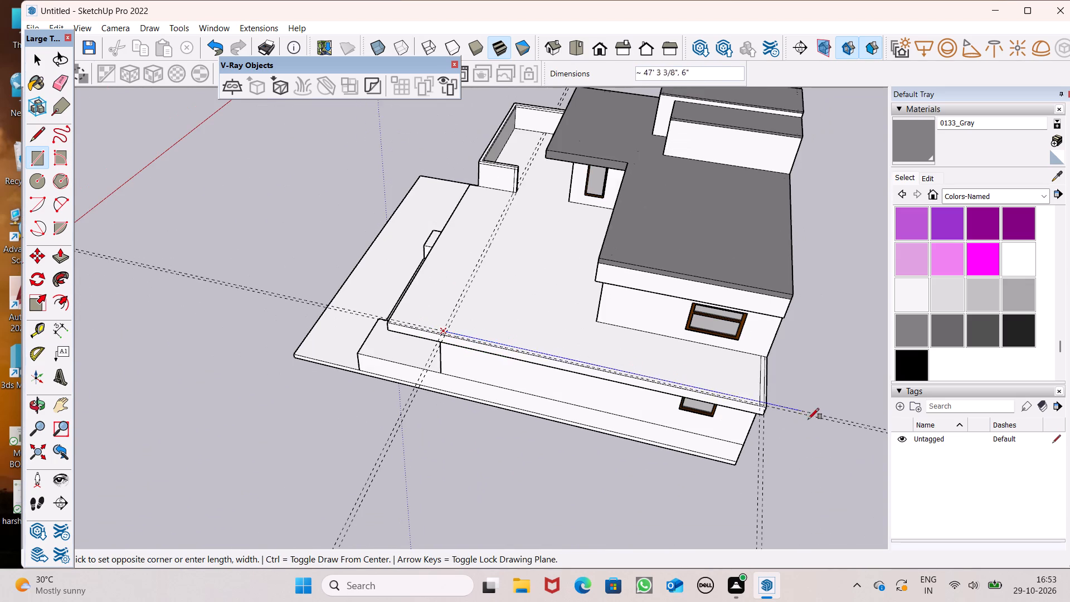
{"action": "scroll", "coordinate": [810, 420], "scroll_direction": "up", "scroll_amount": 7}
{"action": "scroll", "coordinate": [745, 406], "scroll_direction": "up", "scroll_amount": 7}
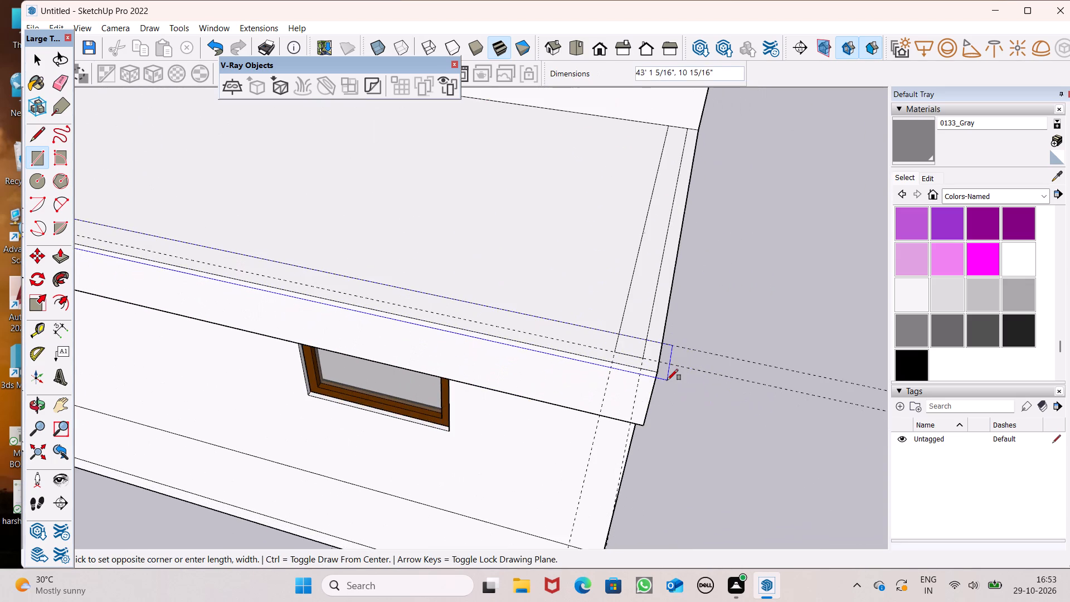
{"action": "scroll", "coordinate": [667, 380], "scroll_direction": "up", "scroll_amount": 5}
{"action": "scroll", "coordinate": [619, 337], "scroll_direction": "down", "scroll_amount": 5}
{"action": "middle_click_drag", "start_coordinate": [619, 346], "coordinate": [626, 387]}
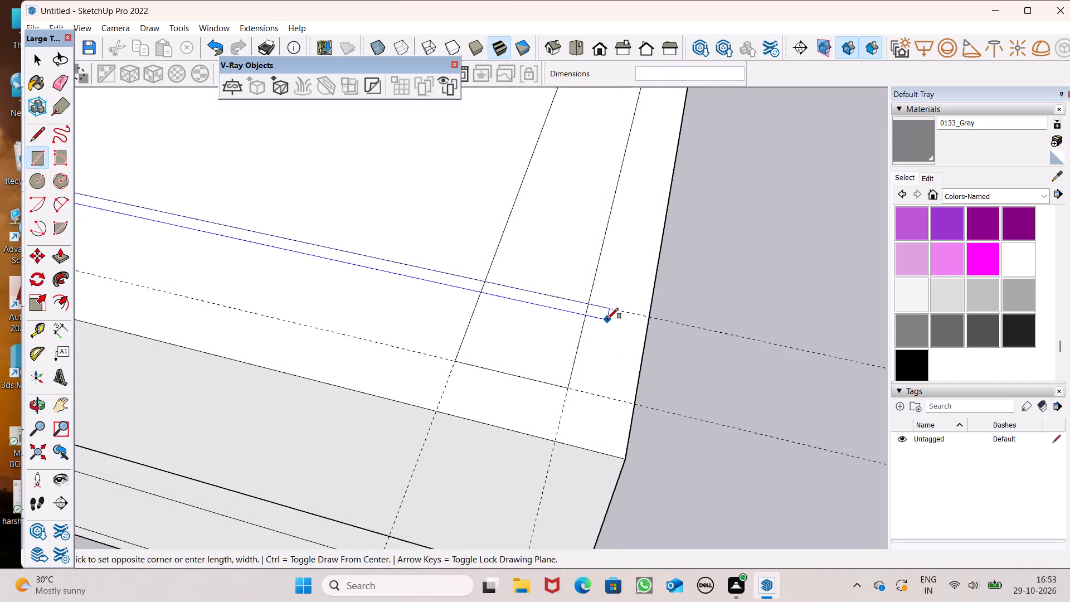
{"action": "scroll", "coordinate": [607, 319], "scroll_direction": "down", "scroll_amount": 5}
{"action": "scroll", "coordinate": [583, 361], "scroll_direction": "up", "scroll_amount": 2}
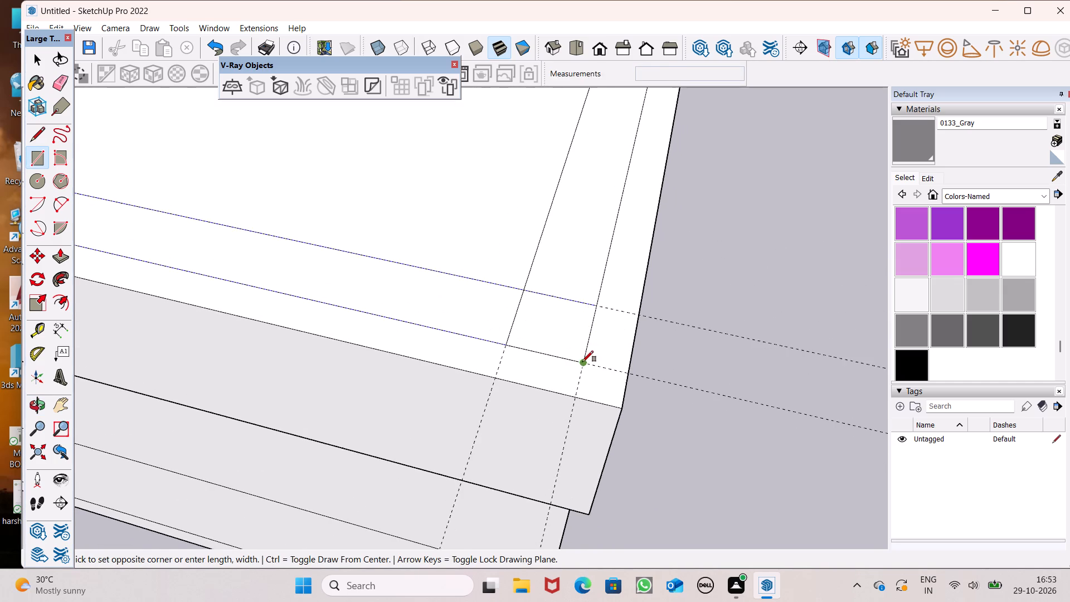
{"action": "scroll", "coordinate": [582, 362], "scroll_direction": "up", "scroll_amount": 3}
{"action": "left_click", "coordinate": [581, 370]}
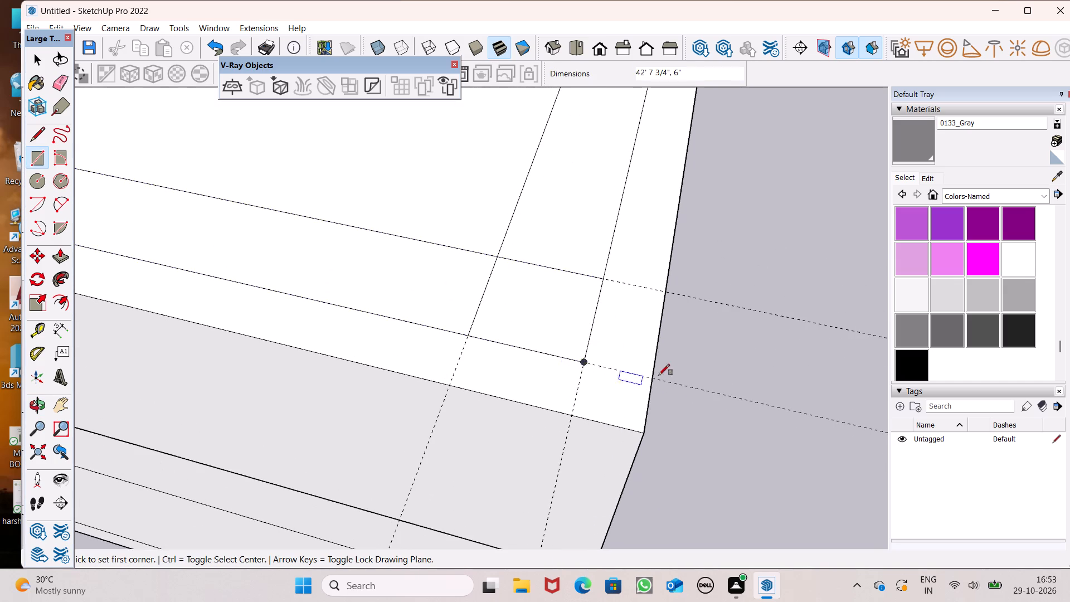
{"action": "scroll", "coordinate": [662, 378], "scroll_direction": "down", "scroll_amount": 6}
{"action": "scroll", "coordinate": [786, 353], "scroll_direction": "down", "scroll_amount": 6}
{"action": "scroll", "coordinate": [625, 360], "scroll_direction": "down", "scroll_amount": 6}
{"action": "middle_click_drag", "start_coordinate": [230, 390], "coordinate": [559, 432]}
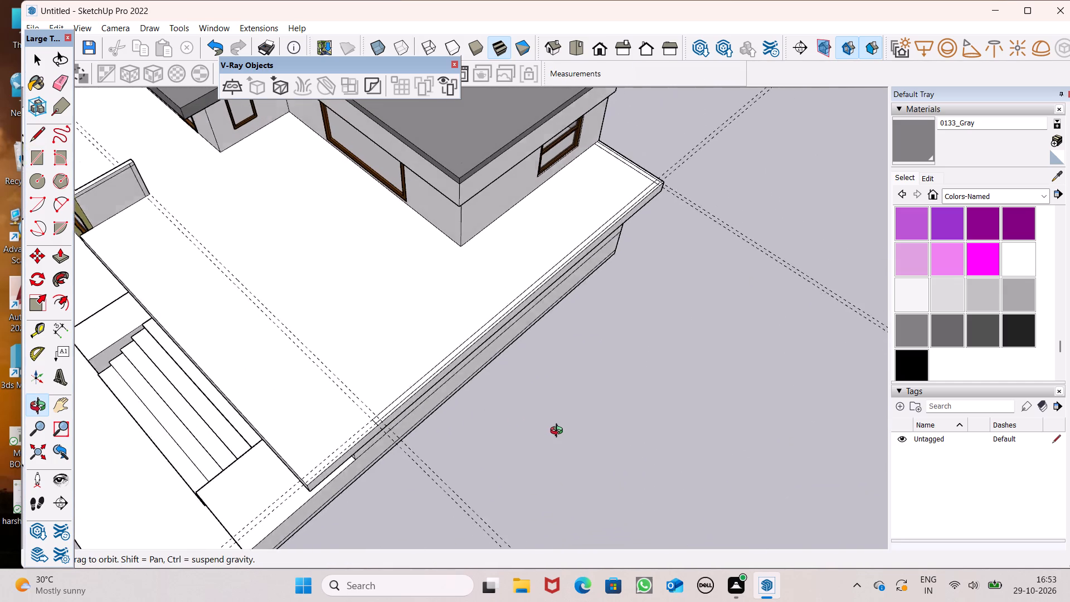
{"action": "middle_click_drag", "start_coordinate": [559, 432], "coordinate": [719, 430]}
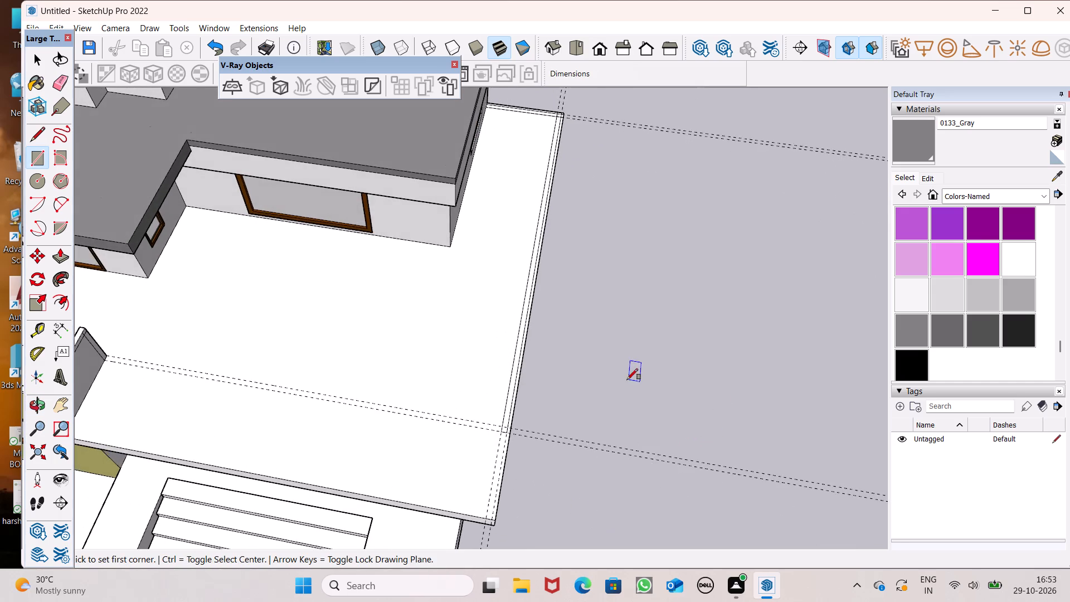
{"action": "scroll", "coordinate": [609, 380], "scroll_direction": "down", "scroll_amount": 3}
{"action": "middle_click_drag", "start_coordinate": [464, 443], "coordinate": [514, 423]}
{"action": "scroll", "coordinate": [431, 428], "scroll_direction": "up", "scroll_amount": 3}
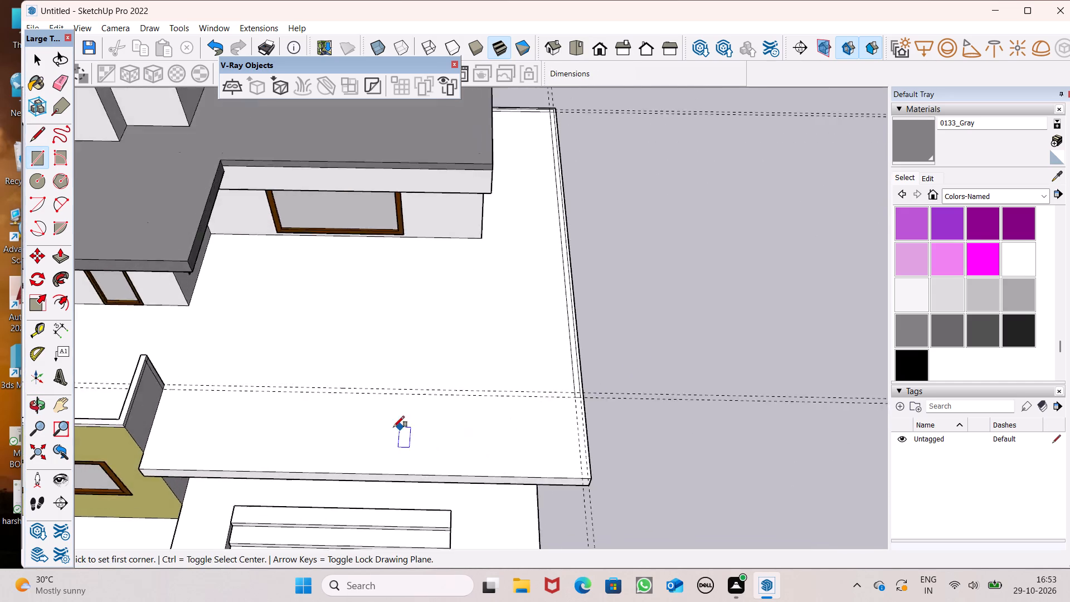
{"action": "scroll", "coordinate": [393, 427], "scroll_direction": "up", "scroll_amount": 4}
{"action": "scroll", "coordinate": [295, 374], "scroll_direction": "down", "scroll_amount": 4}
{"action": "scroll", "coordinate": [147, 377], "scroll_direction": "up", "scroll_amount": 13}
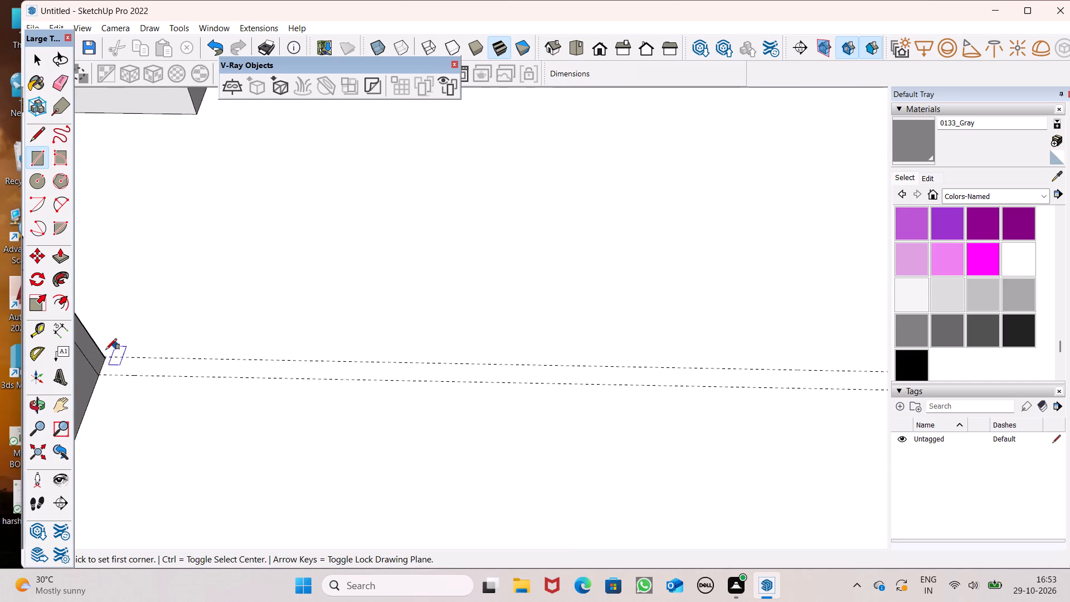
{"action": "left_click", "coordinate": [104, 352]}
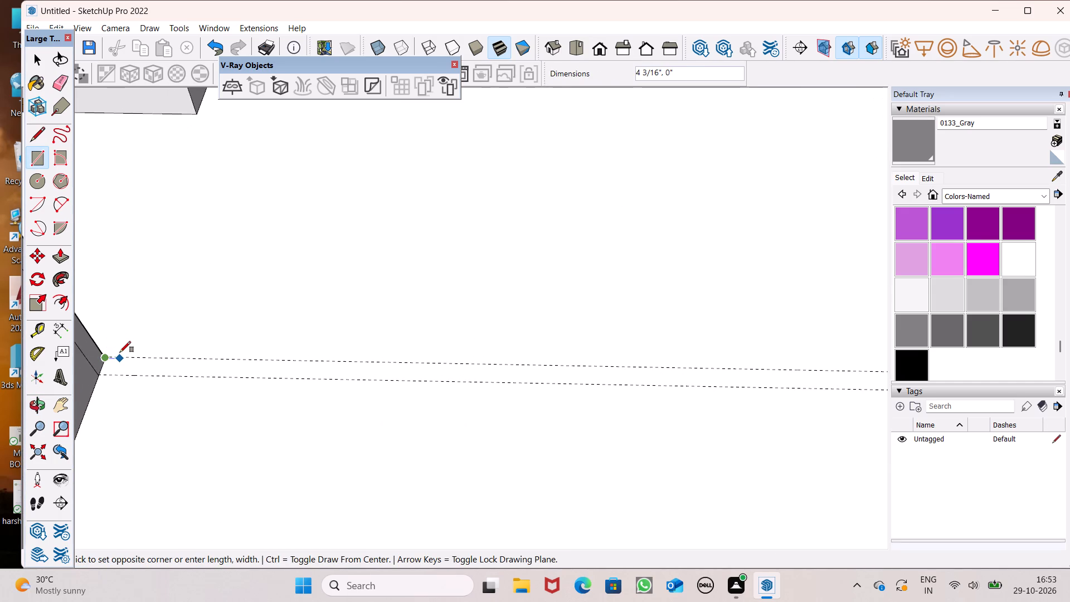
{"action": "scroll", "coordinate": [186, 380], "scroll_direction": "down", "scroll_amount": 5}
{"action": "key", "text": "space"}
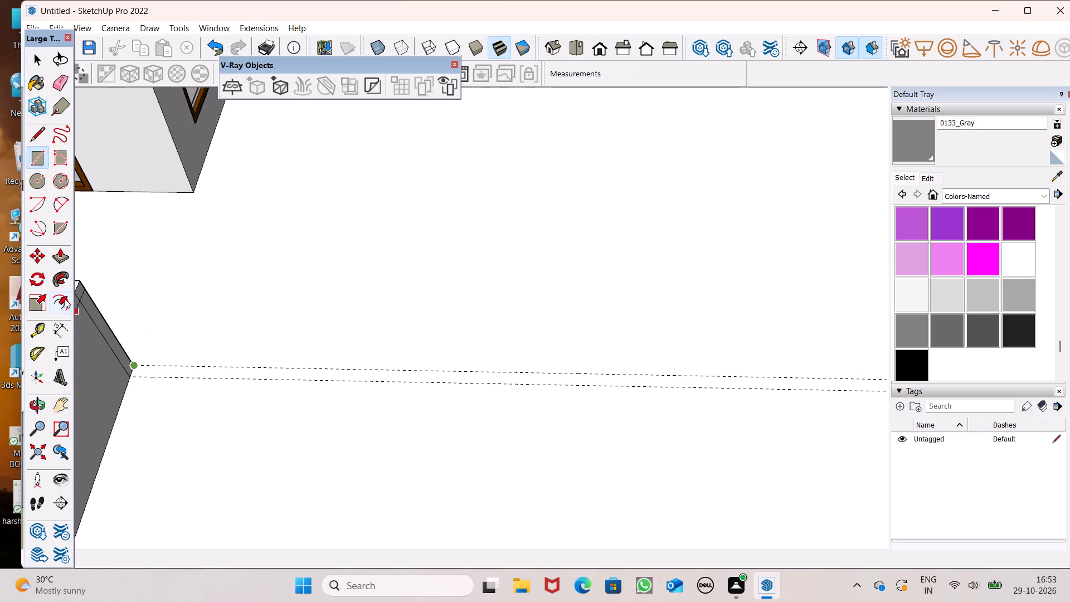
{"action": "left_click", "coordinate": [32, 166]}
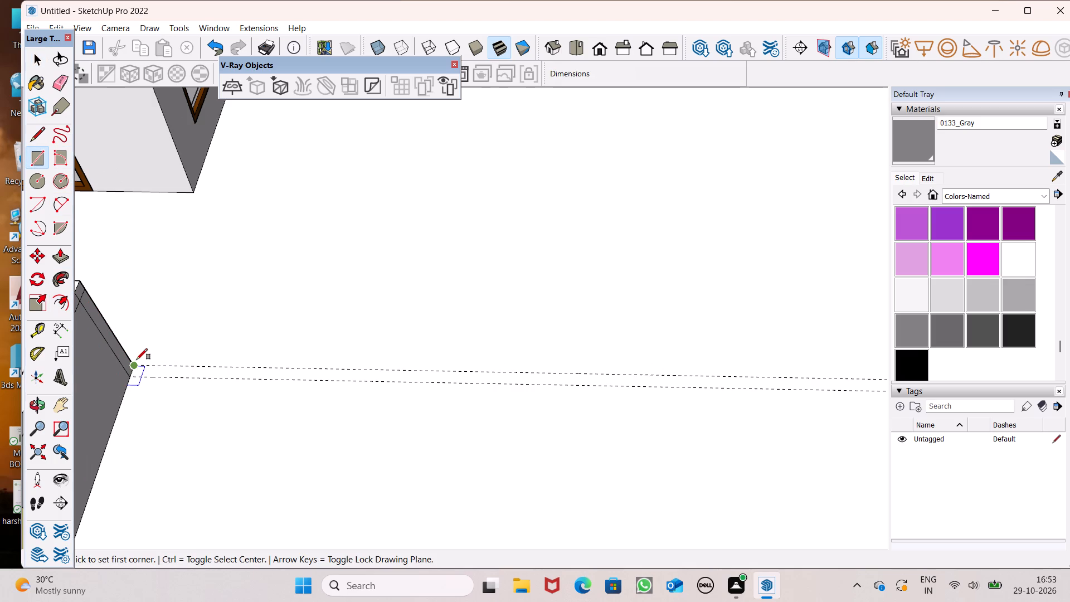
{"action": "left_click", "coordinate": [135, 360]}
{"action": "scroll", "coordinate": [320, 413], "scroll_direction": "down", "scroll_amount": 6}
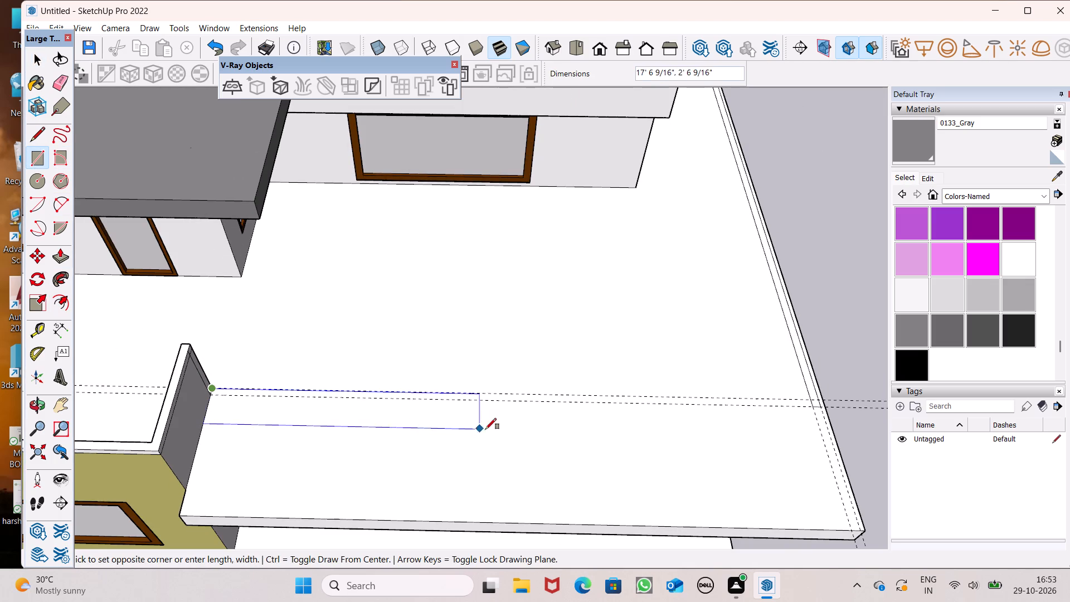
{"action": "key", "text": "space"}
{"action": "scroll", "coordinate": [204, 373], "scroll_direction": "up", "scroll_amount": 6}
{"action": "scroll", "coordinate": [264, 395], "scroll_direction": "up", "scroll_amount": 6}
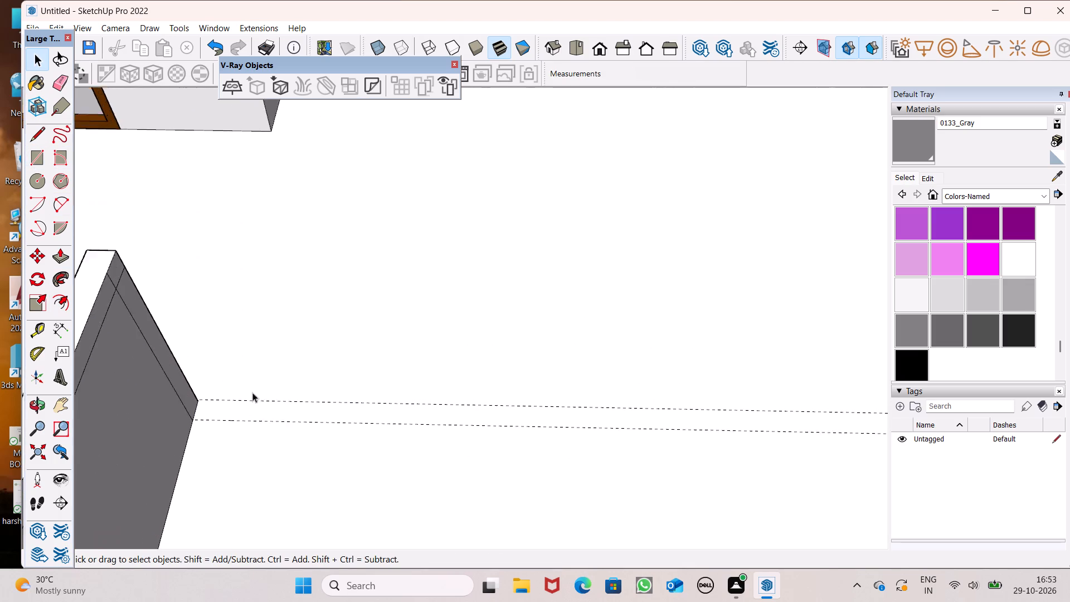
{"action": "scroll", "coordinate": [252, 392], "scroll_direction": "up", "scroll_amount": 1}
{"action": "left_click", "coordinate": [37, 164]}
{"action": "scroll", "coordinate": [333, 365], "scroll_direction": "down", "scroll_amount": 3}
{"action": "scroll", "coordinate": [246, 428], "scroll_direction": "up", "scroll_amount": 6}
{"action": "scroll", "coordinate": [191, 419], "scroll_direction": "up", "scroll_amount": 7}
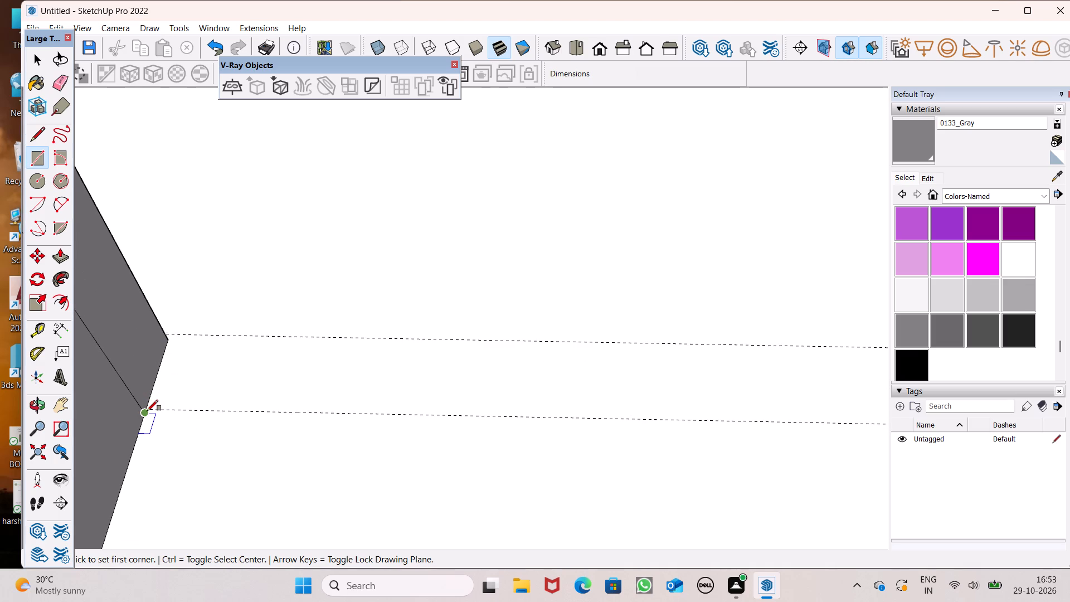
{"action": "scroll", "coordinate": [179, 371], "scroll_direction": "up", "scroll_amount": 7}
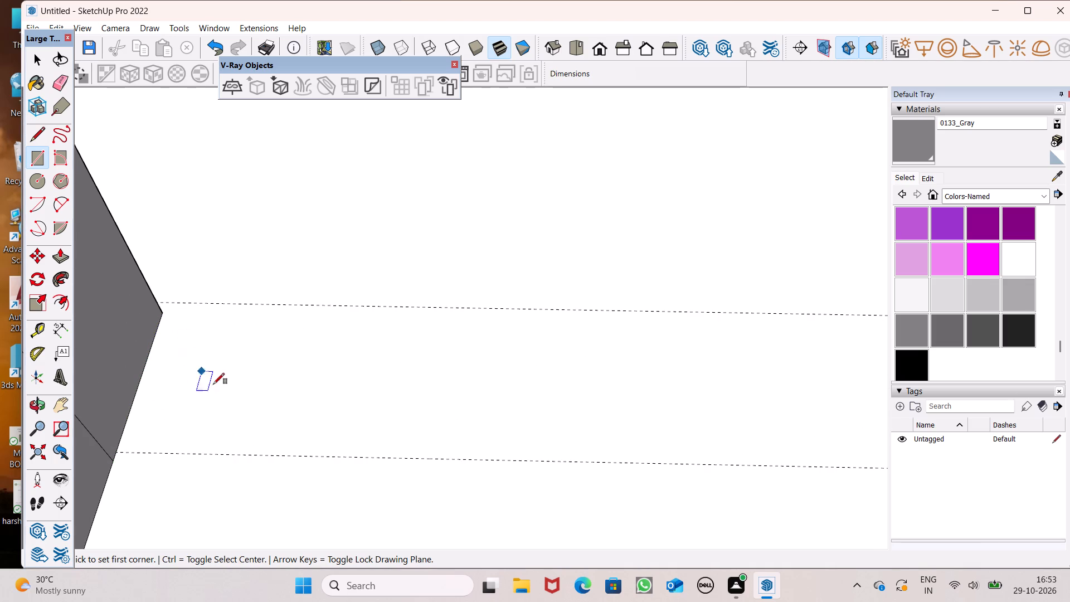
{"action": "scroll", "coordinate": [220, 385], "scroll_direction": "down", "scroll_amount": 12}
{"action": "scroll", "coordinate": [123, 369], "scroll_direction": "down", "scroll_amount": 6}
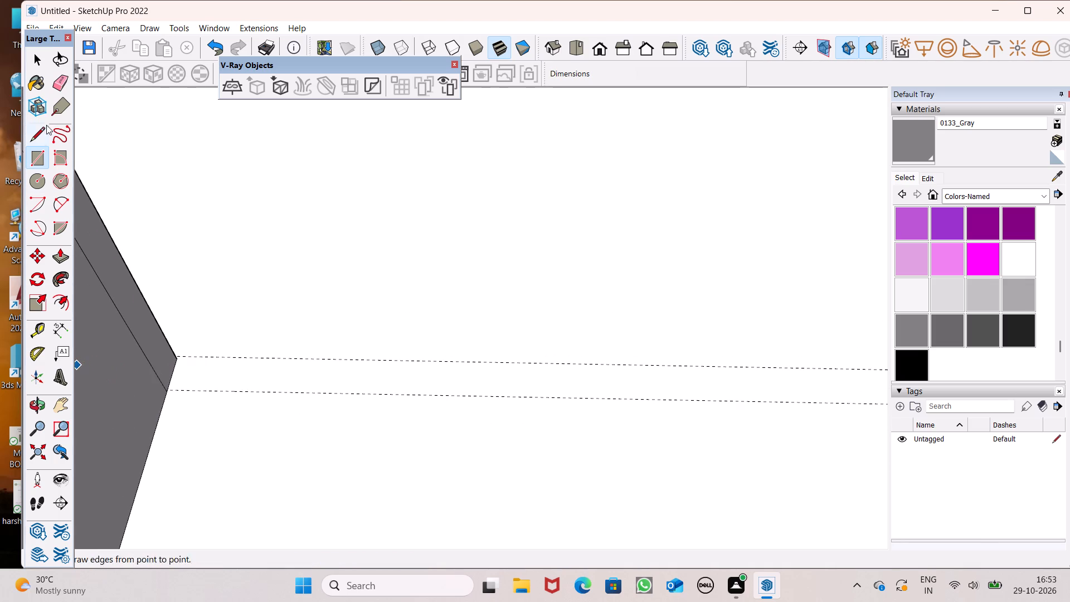
Erase the pair of guides running across the lower roof from the parapet wall and the pair along its long side.
{"action": "left_click", "coordinate": [61, 90]}
{"action": "left_click_drag", "start_coordinate": [316, 331], "coordinate": [320, 381]}
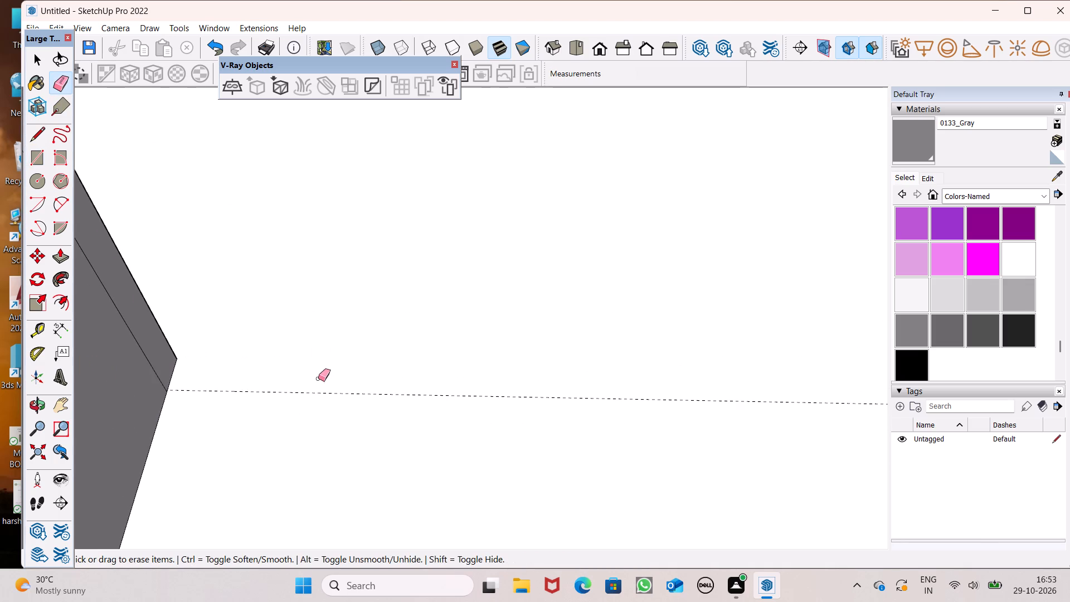
{"action": "left_click_drag", "start_coordinate": [283, 373], "coordinate": [279, 393]}
{"action": "scroll", "coordinate": [240, 360], "scroll_direction": "down", "scroll_amount": 15}
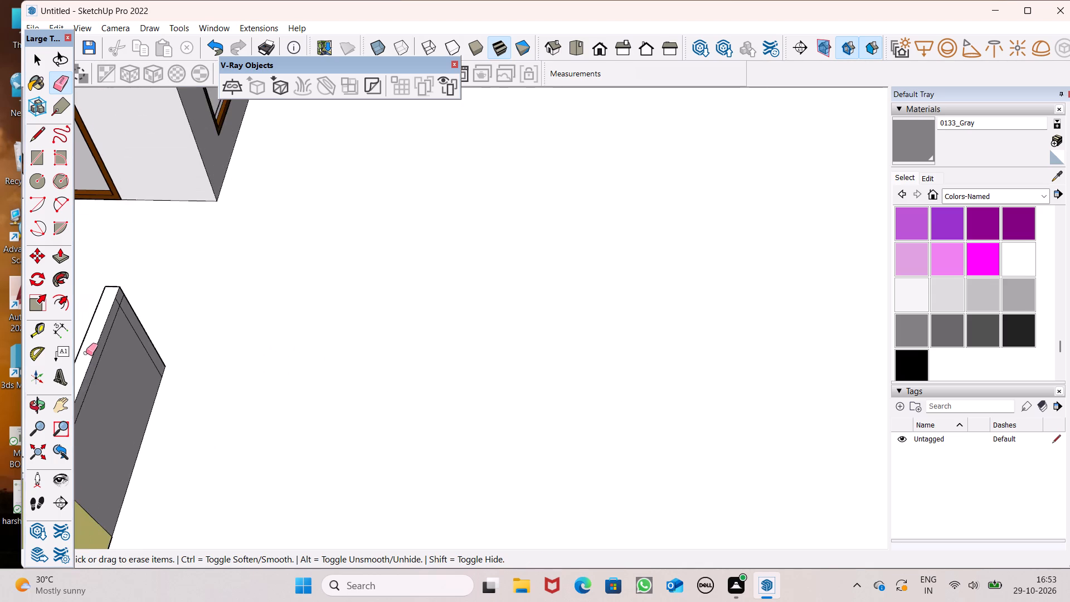
{"action": "scroll", "coordinate": [86, 353], "scroll_direction": "down", "scroll_amount": 8}
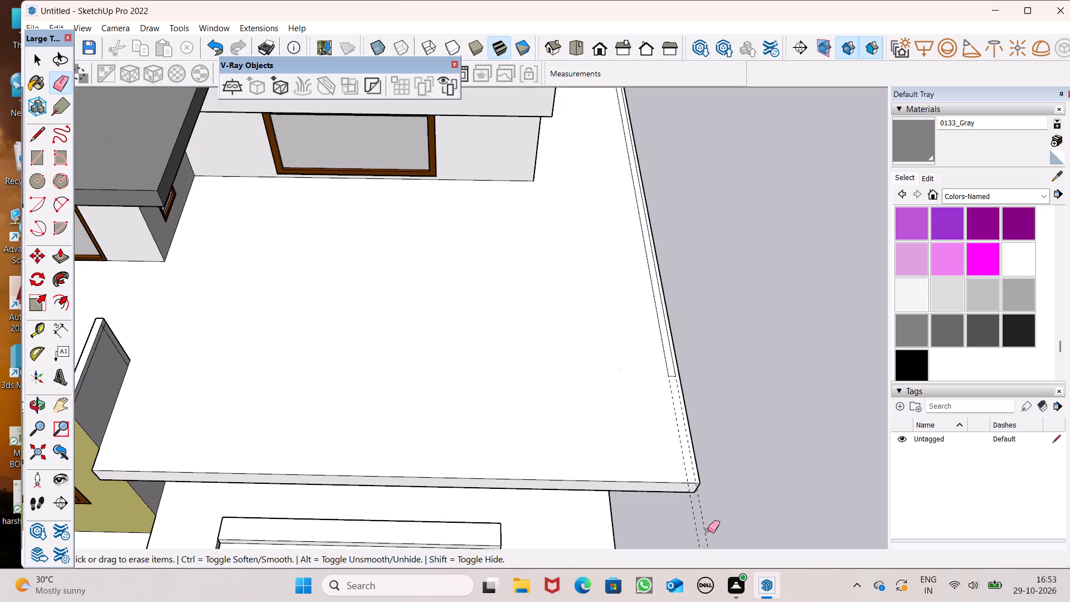
{"action": "left_click", "coordinate": [708, 530]}
Draw a line about 38' 4 5/8" long across the lower roof from the parapet wall's end corner to the long-side strip's inner end corner.
{"action": "scroll", "coordinate": [609, 448], "scroll_direction": "down", "scroll_amount": 1}
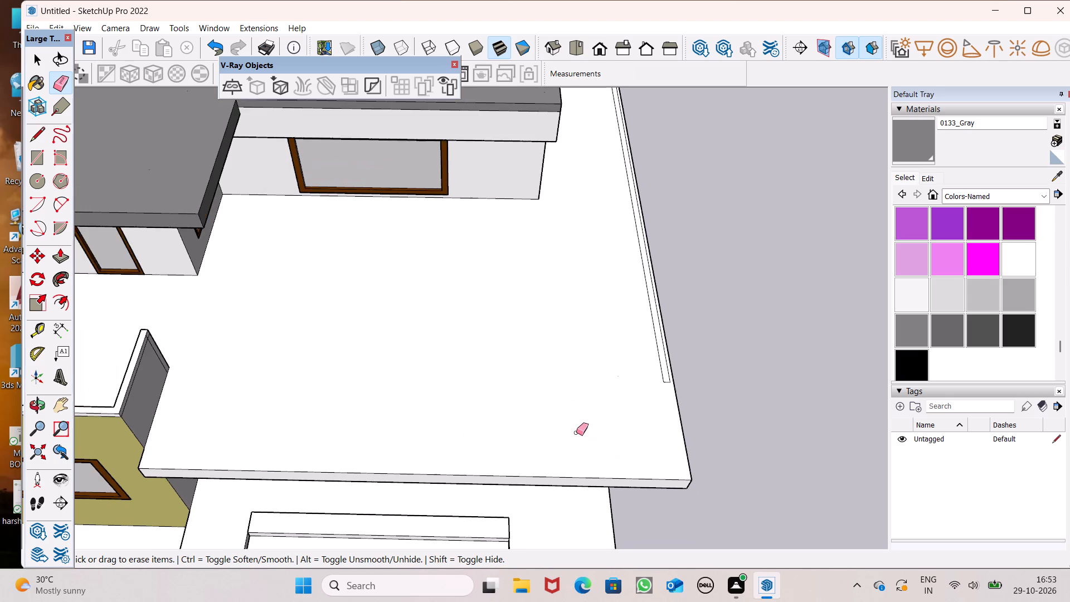
{"action": "scroll", "coordinate": [576, 432], "scroll_direction": "down", "scroll_amount": 3}
{"action": "middle_click_drag", "start_coordinate": [549, 436], "coordinate": [416, 439]}
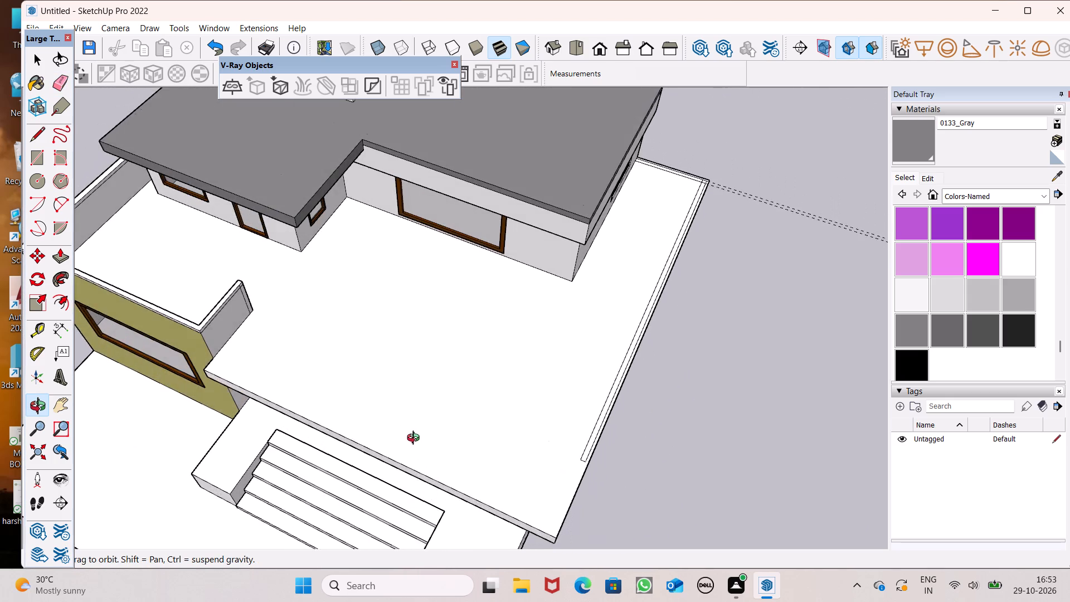
{"action": "middle_click_drag", "start_coordinate": [416, 439], "coordinate": [411, 422]}
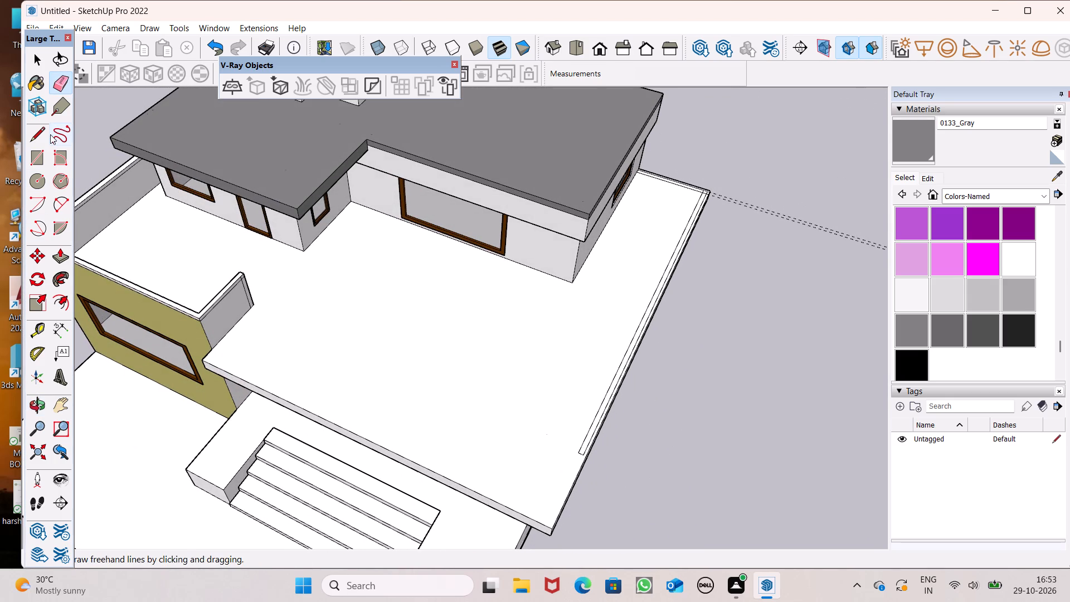
{"action": "left_click", "coordinate": [48, 134]}
{"action": "scroll", "coordinate": [265, 328], "scroll_direction": "up", "scroll_amount": 8}
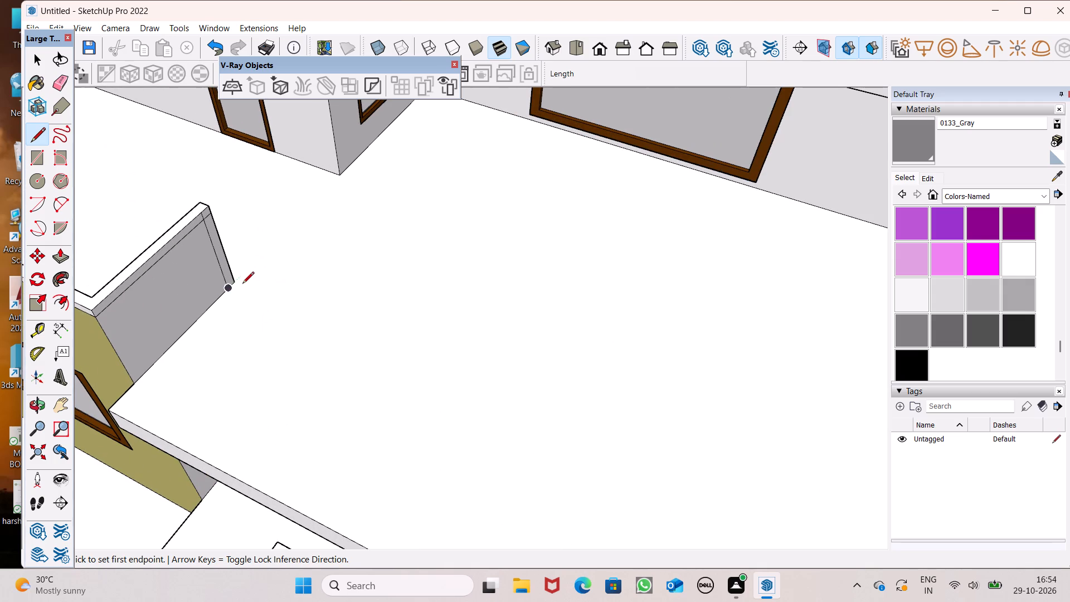
{"action": "left_click_drag", "start_coordinate": [233, 284], "coordinate": [238, 287]}
{"action": "scroll", "coordinate": [369, 343], "scroll_direction": "down", "scroll_amount": 9}
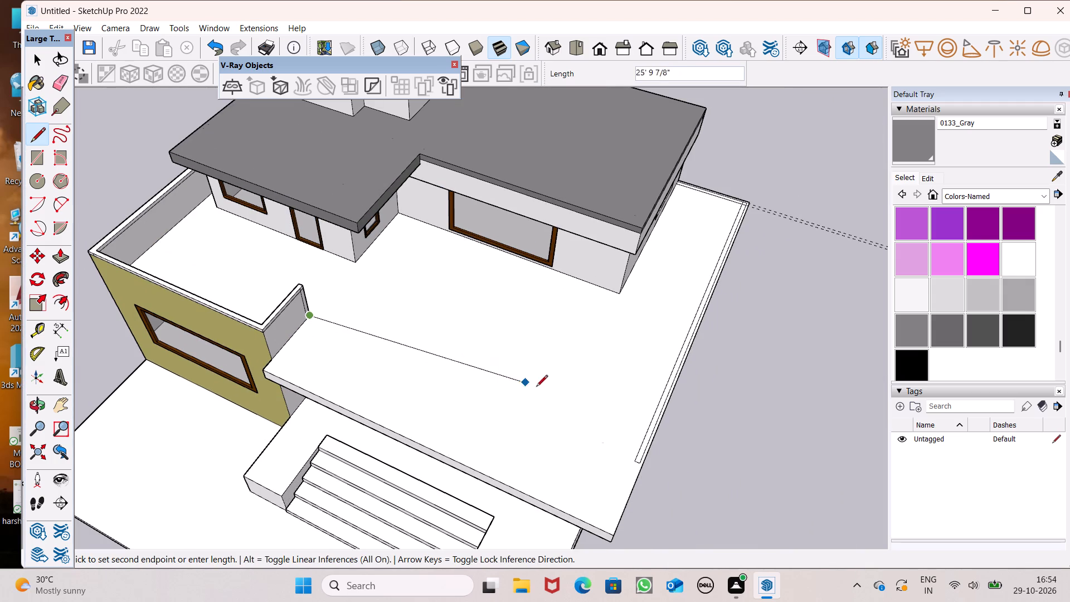
{"action": "scroll", "coordinate": [629, 468], "scroll_direction": "up", "scroll_amount": 4}
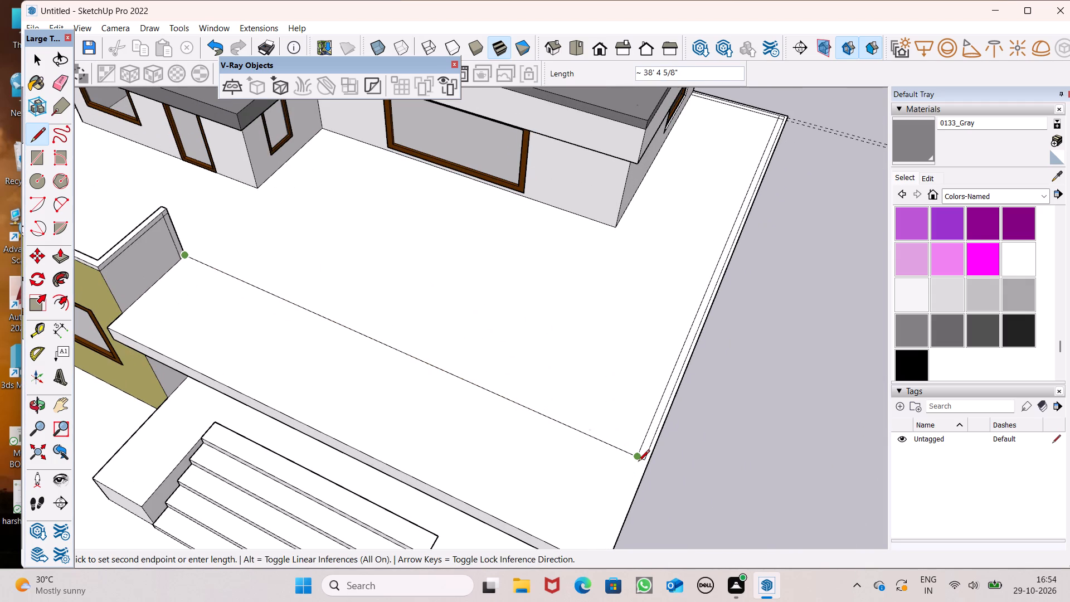
{"action": "left_click", "coordinate": [638, 462]}
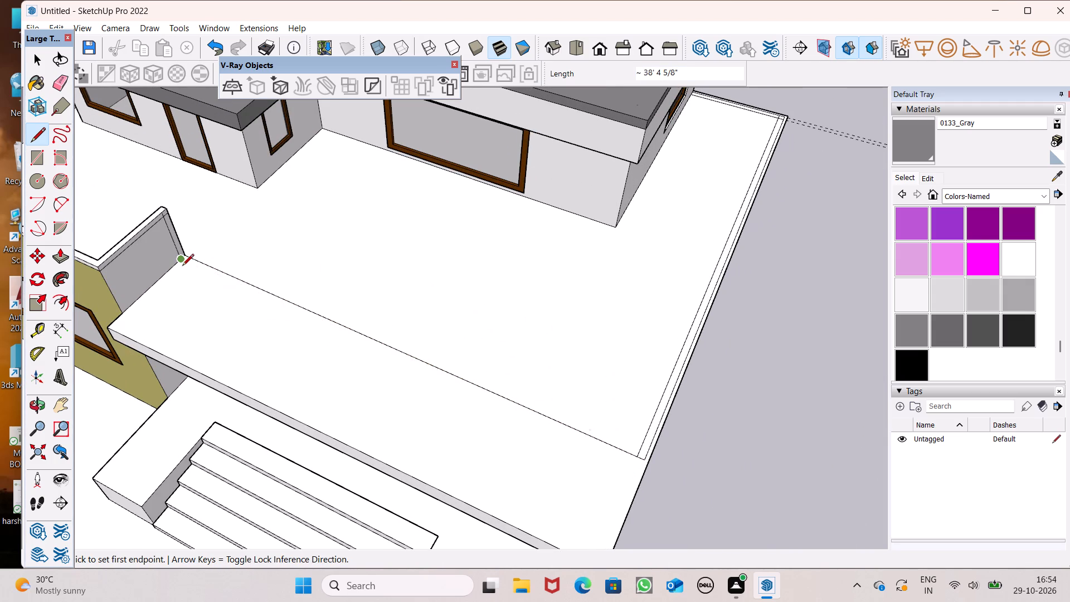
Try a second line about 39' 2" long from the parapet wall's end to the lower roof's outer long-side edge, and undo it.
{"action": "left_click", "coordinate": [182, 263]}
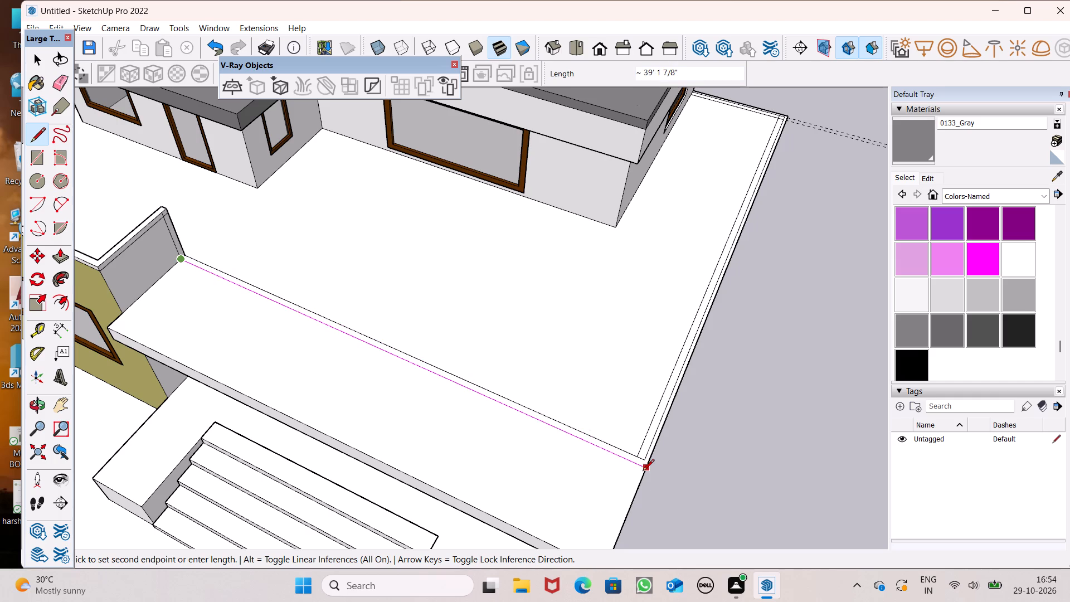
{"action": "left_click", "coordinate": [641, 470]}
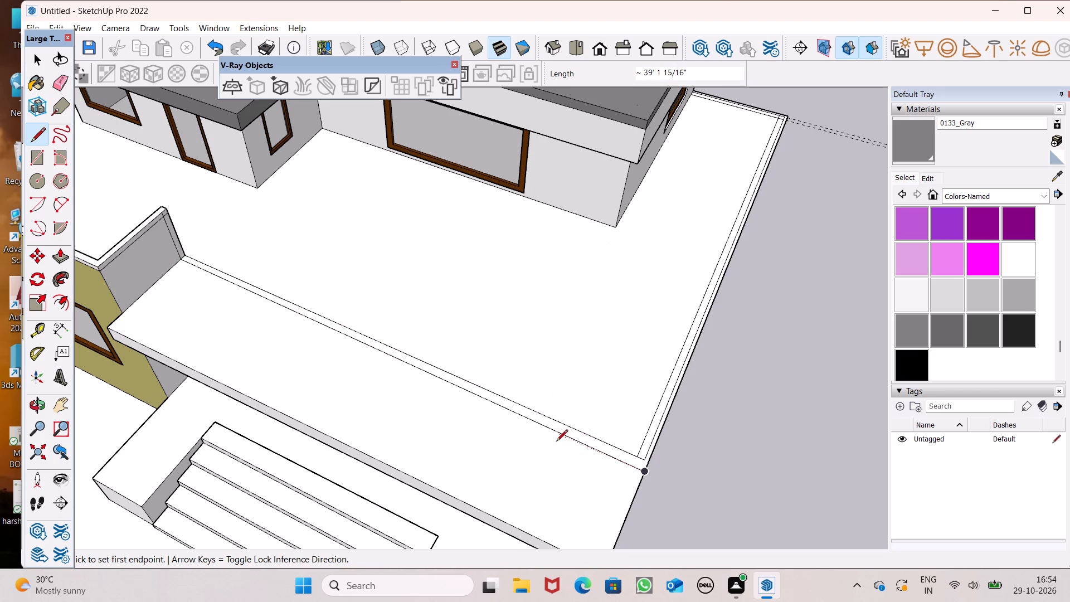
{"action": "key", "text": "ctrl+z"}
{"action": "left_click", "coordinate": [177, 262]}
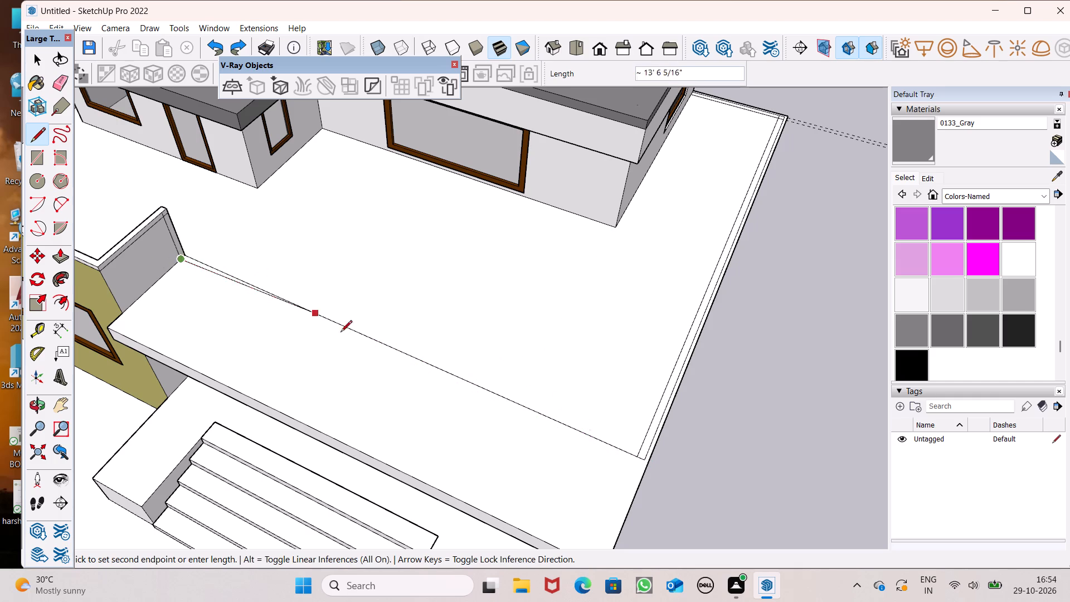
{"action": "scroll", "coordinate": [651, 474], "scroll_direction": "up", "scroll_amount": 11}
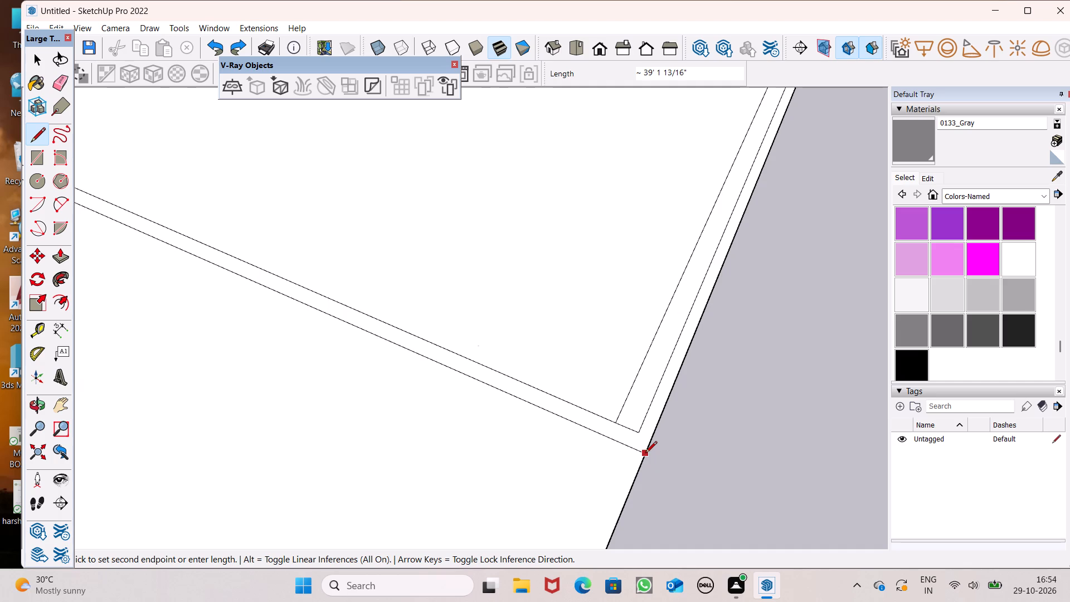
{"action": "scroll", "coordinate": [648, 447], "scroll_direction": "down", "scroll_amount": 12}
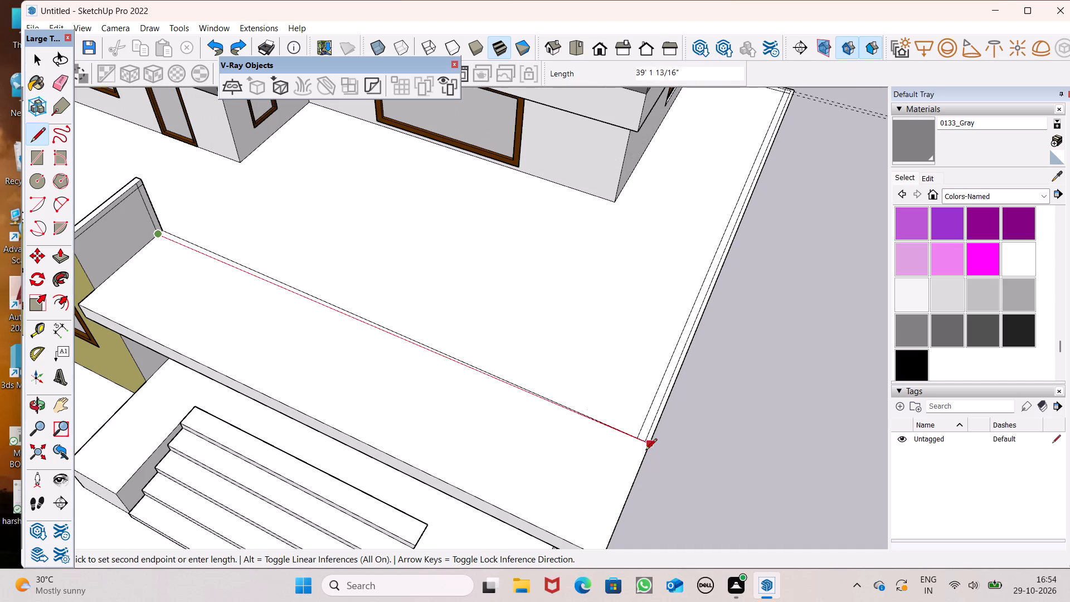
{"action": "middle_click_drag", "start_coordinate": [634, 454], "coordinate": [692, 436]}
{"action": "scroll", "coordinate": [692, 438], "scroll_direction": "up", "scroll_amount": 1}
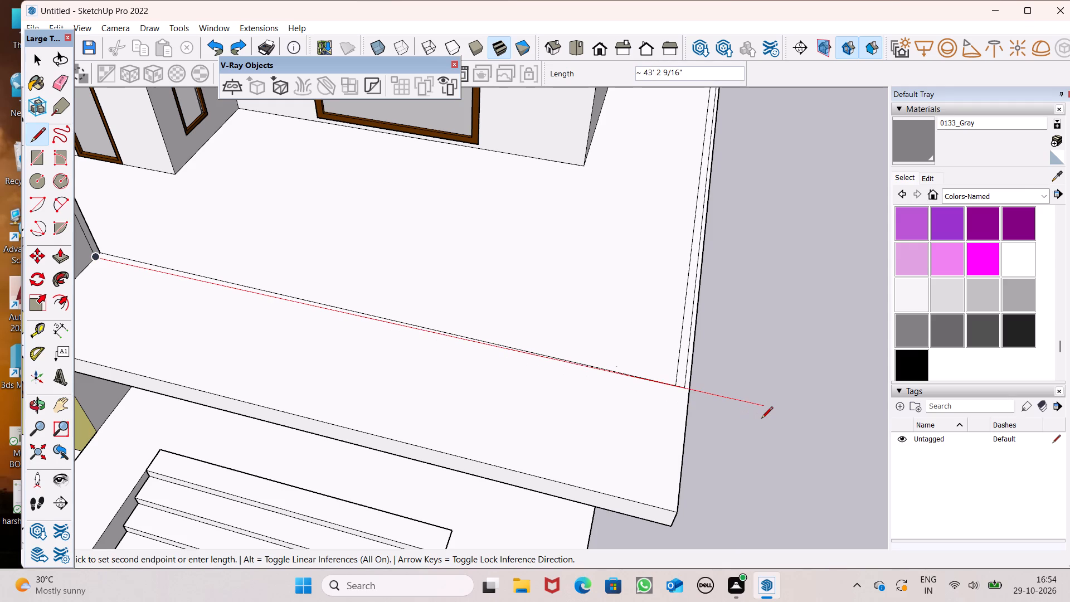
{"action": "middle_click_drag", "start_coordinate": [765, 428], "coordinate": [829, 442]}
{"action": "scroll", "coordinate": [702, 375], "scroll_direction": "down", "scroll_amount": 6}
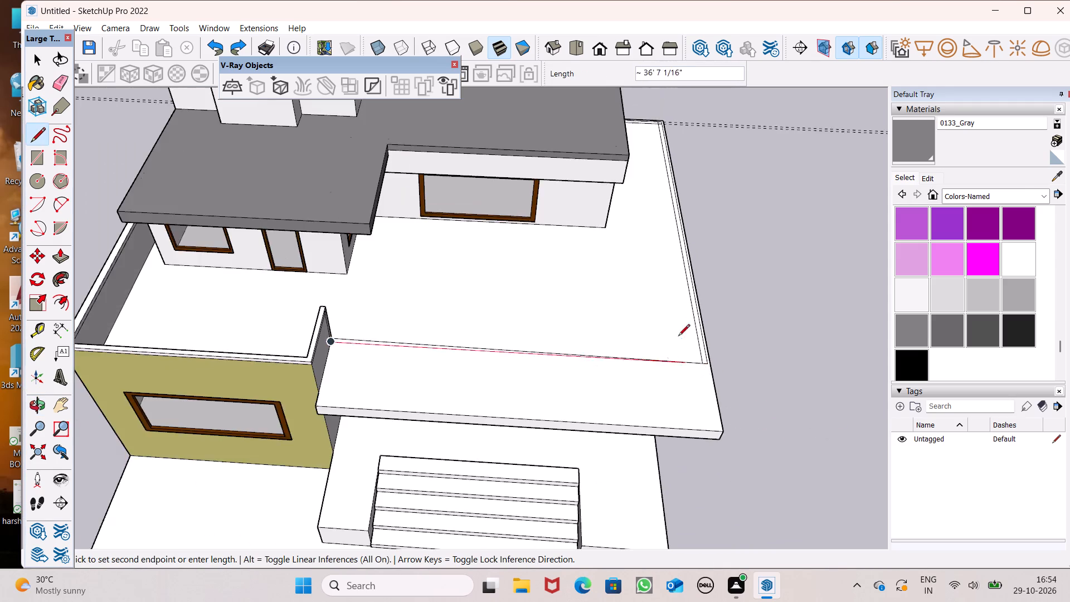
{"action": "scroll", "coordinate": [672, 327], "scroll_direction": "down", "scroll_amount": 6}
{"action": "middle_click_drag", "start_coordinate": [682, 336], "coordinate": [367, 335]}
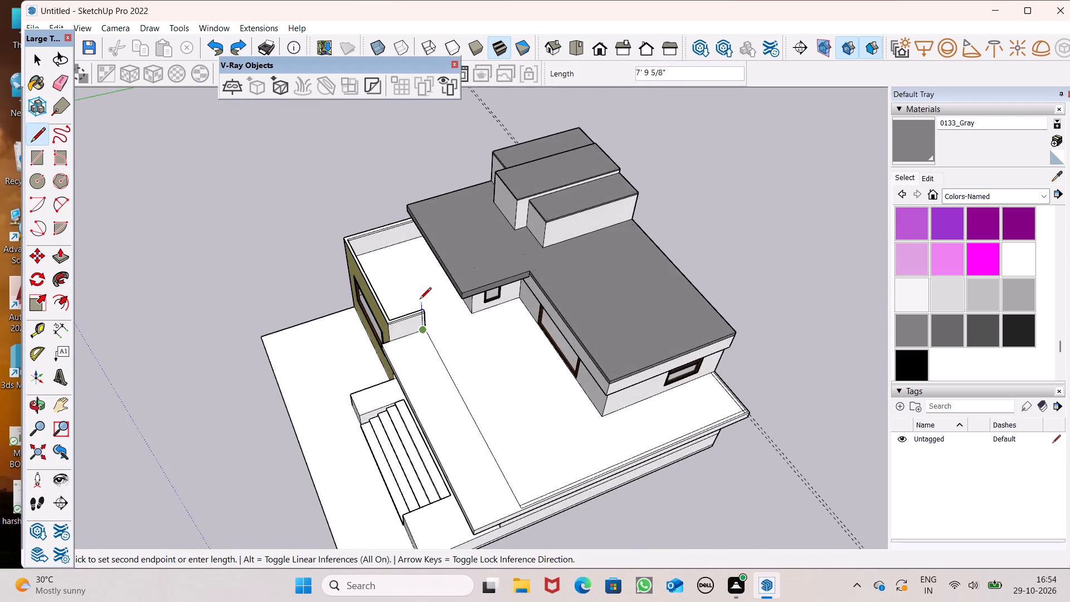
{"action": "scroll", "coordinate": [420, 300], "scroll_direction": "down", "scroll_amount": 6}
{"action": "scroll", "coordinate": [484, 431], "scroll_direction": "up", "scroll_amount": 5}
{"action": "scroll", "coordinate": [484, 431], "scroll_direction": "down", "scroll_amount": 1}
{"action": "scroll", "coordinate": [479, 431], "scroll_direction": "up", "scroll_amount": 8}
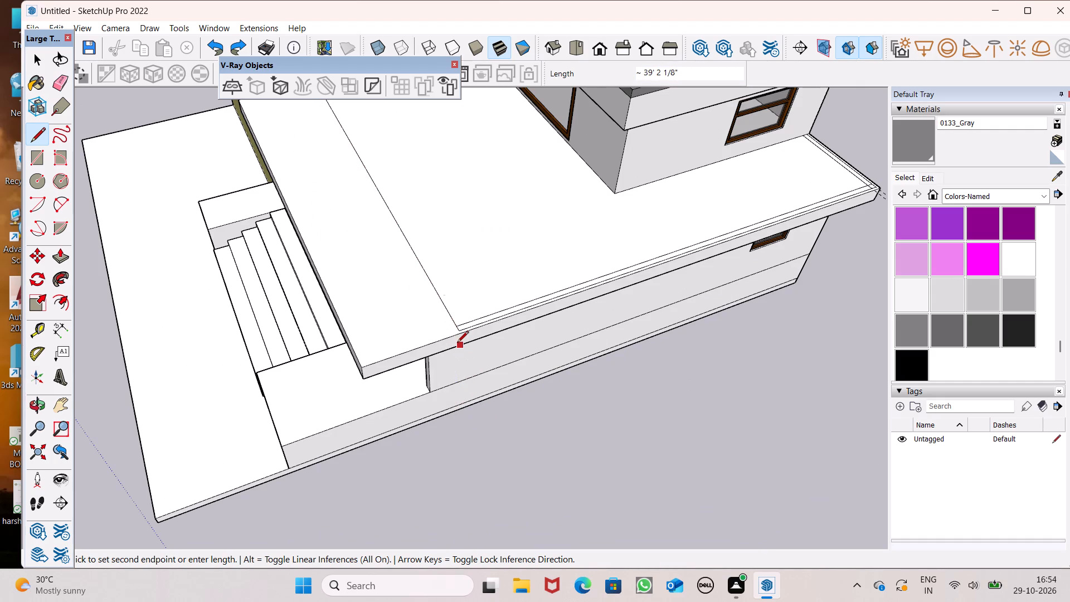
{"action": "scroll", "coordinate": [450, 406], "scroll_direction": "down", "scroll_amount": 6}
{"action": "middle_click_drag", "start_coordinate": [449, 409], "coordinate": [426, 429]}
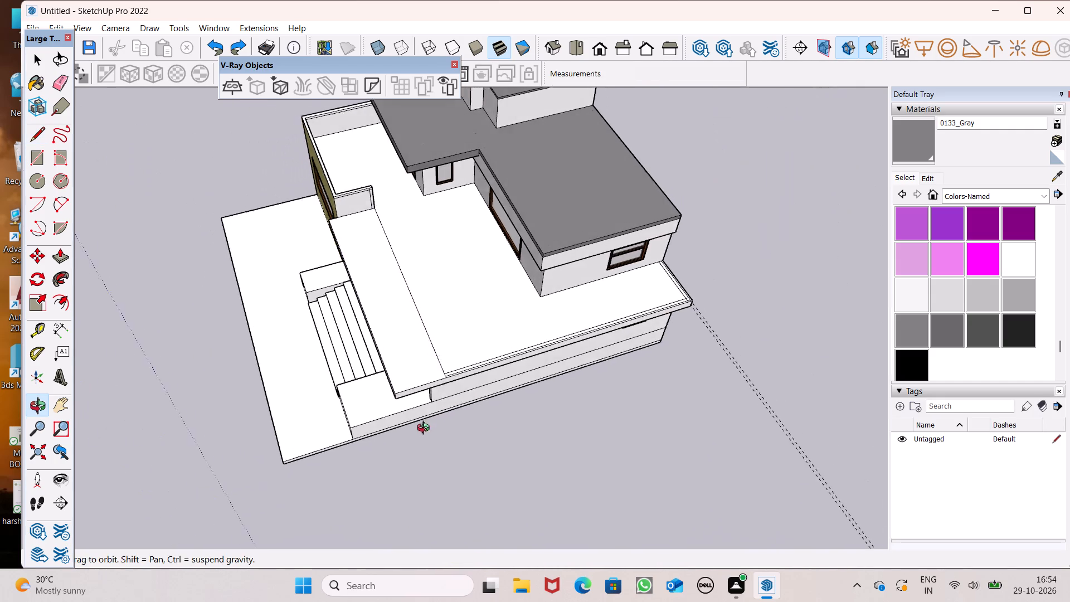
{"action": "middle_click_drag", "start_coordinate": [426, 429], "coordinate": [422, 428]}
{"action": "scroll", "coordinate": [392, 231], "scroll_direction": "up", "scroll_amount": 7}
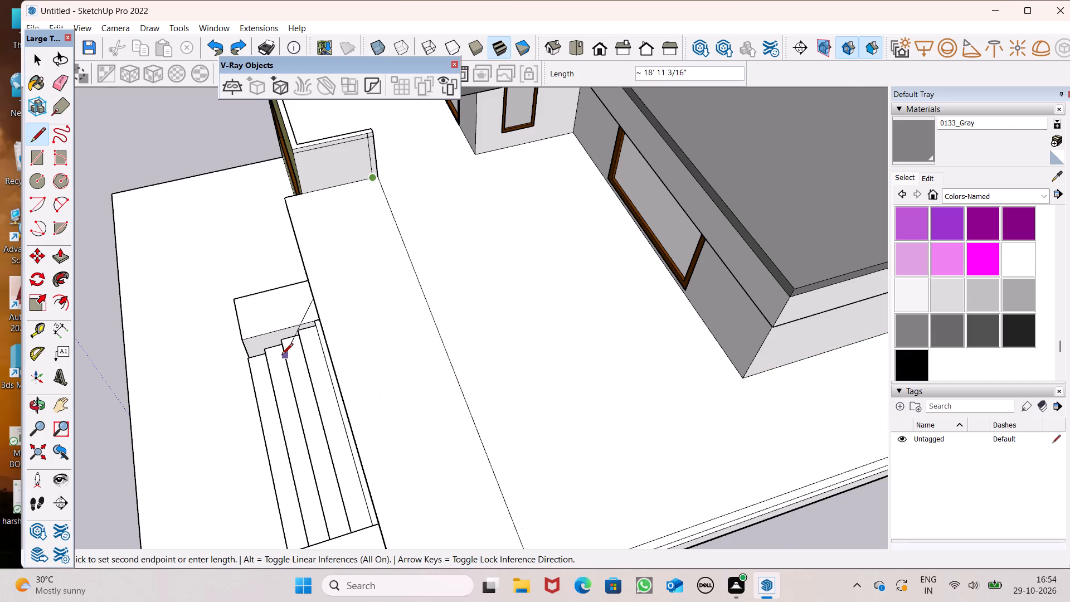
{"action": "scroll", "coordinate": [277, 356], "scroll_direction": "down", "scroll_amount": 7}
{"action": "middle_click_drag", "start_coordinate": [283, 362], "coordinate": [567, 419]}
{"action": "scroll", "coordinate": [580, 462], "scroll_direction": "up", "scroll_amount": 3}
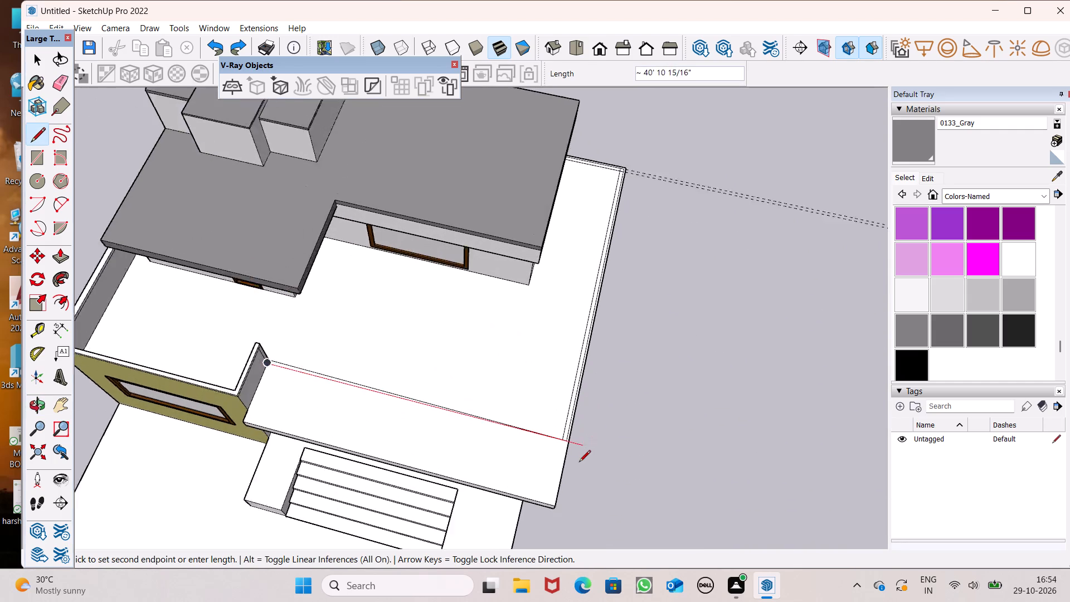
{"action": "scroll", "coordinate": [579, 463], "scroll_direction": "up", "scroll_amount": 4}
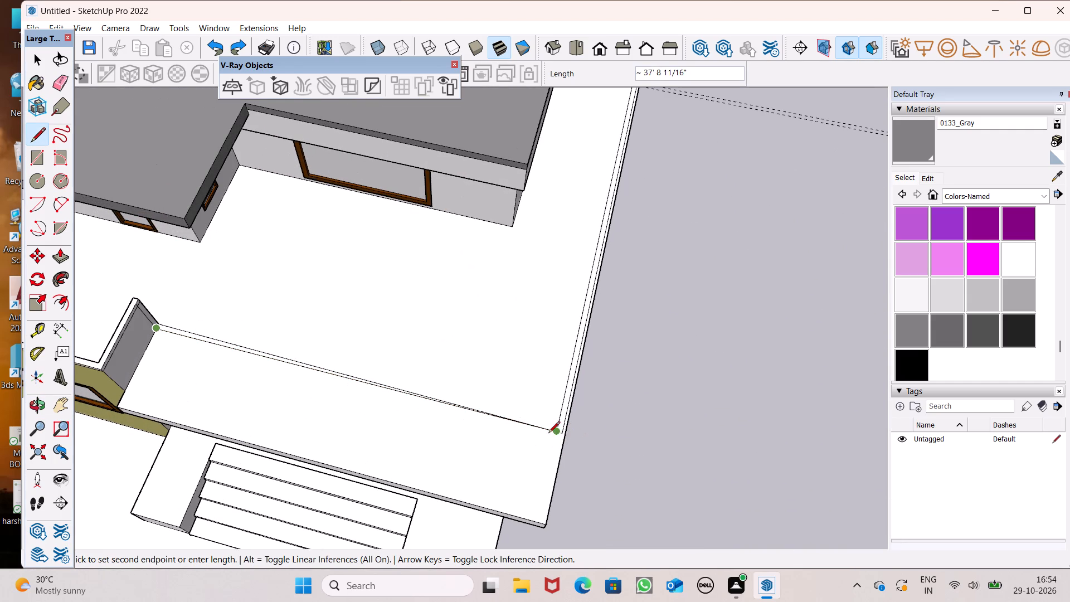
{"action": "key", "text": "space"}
Undo the line across the lower roof from the parapet wall's end corner to the long-side strip.
{"action": "middle_click_drag", "start_coordinate": [407, 392], "coordinate": [451, 333]}
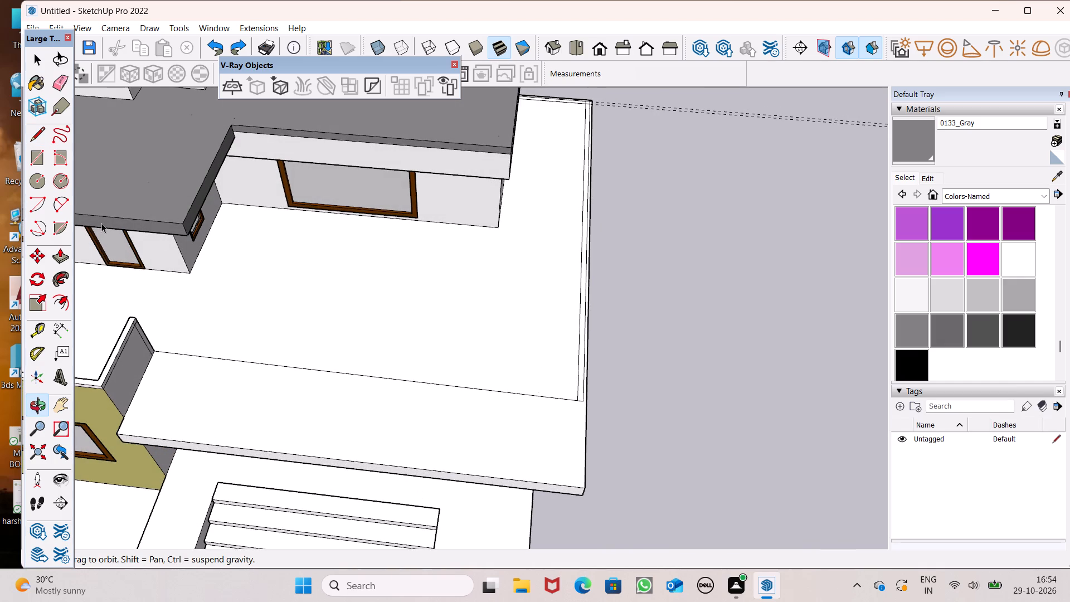
{"action": "key", "text": "ctrl+z"}
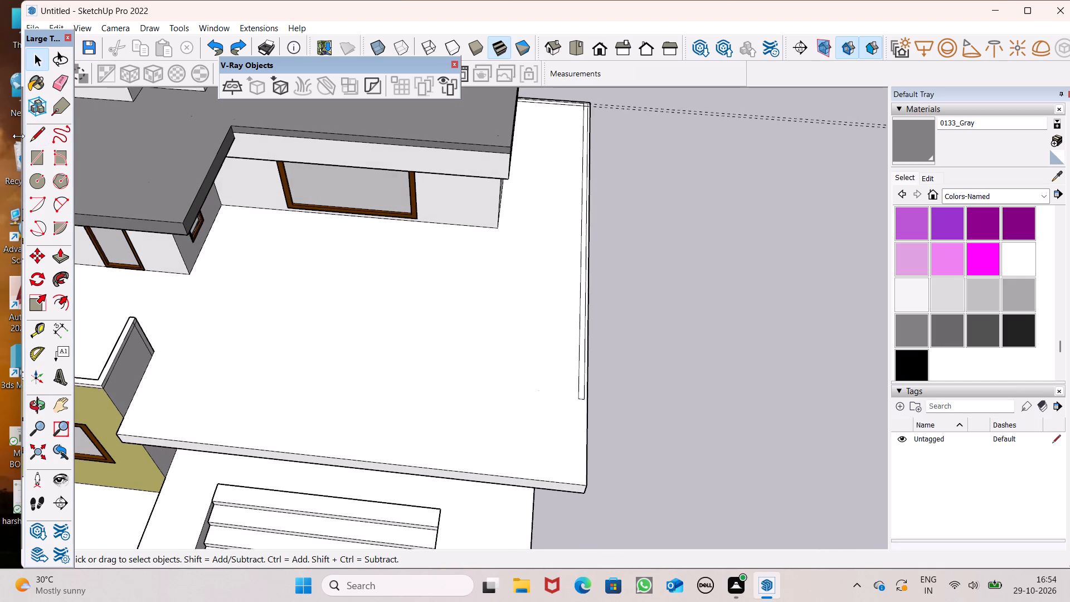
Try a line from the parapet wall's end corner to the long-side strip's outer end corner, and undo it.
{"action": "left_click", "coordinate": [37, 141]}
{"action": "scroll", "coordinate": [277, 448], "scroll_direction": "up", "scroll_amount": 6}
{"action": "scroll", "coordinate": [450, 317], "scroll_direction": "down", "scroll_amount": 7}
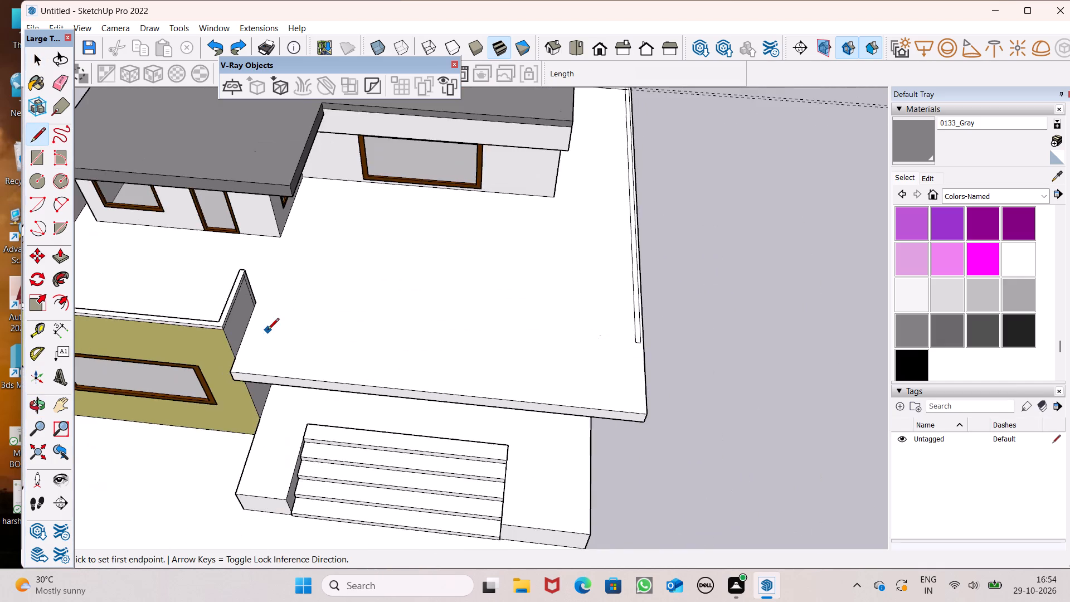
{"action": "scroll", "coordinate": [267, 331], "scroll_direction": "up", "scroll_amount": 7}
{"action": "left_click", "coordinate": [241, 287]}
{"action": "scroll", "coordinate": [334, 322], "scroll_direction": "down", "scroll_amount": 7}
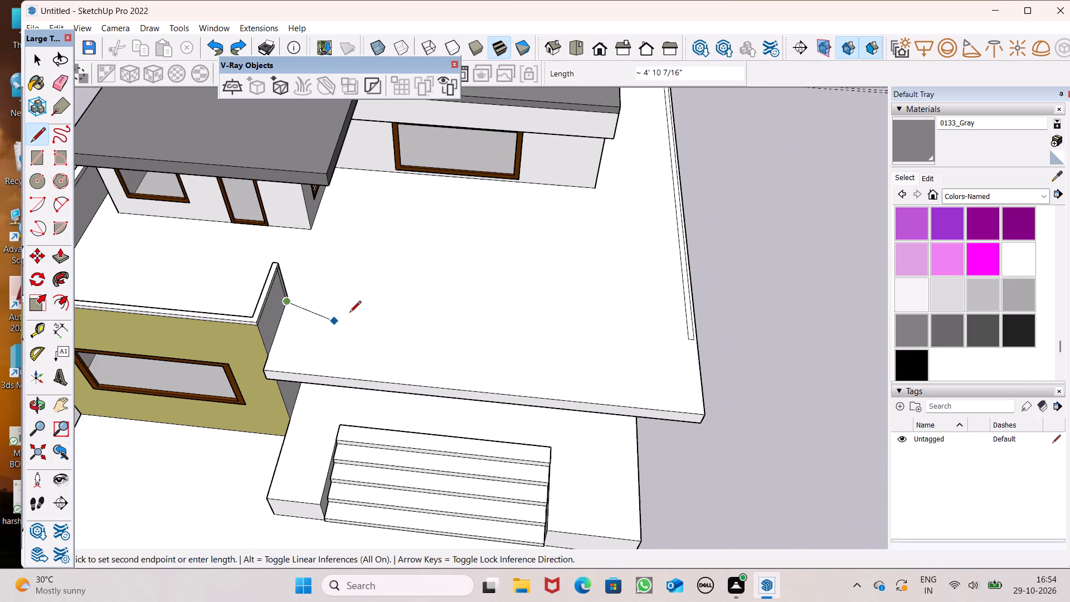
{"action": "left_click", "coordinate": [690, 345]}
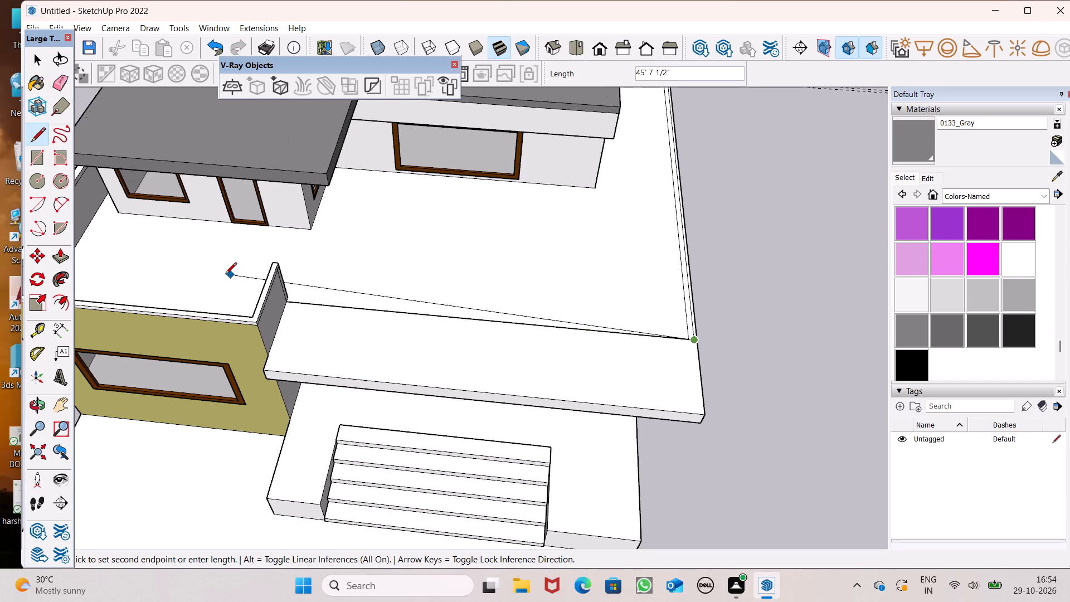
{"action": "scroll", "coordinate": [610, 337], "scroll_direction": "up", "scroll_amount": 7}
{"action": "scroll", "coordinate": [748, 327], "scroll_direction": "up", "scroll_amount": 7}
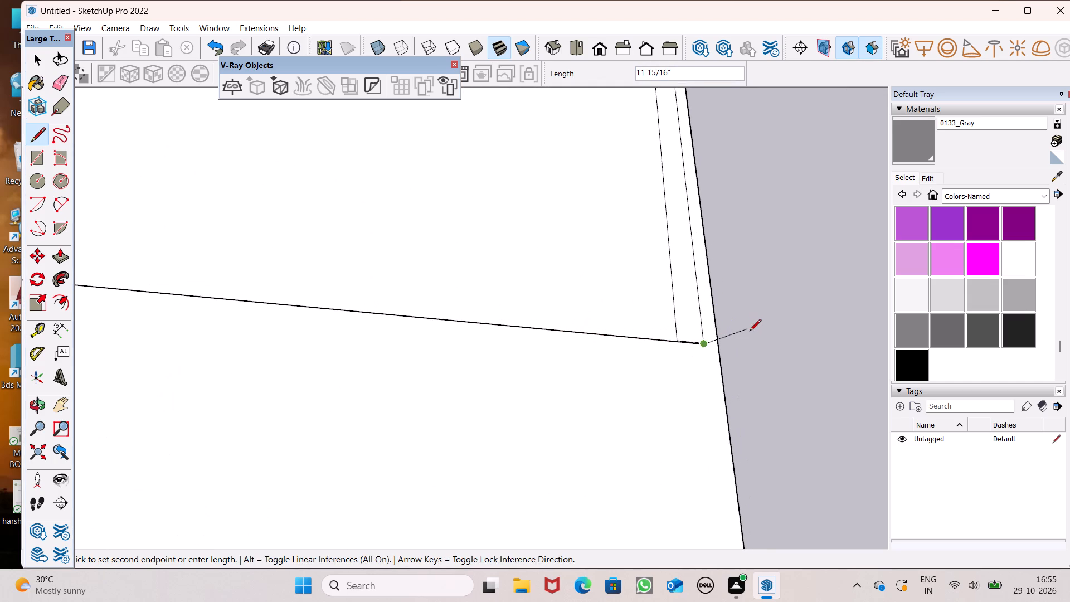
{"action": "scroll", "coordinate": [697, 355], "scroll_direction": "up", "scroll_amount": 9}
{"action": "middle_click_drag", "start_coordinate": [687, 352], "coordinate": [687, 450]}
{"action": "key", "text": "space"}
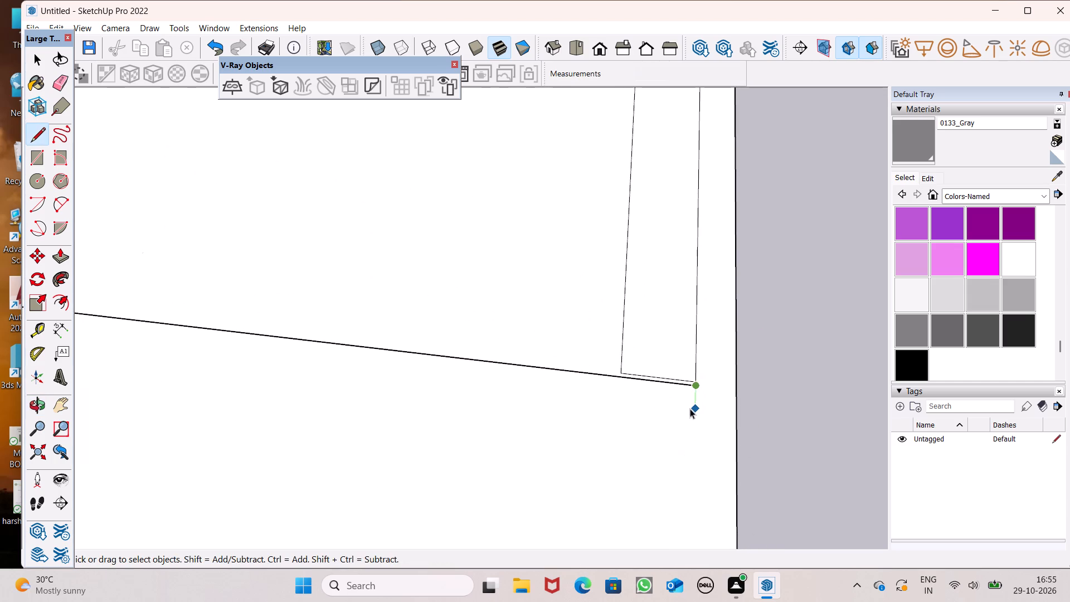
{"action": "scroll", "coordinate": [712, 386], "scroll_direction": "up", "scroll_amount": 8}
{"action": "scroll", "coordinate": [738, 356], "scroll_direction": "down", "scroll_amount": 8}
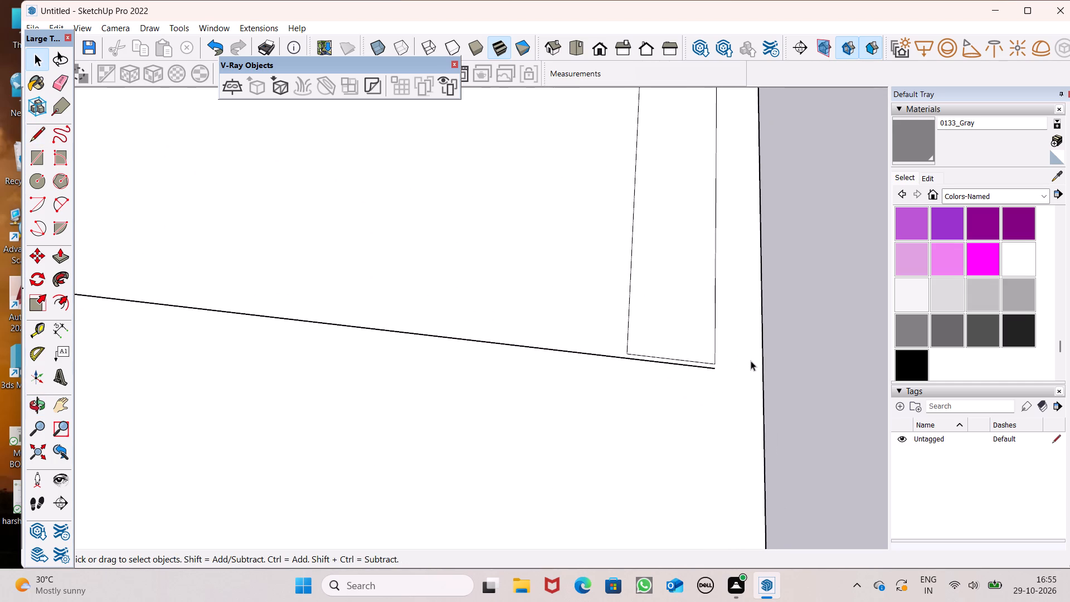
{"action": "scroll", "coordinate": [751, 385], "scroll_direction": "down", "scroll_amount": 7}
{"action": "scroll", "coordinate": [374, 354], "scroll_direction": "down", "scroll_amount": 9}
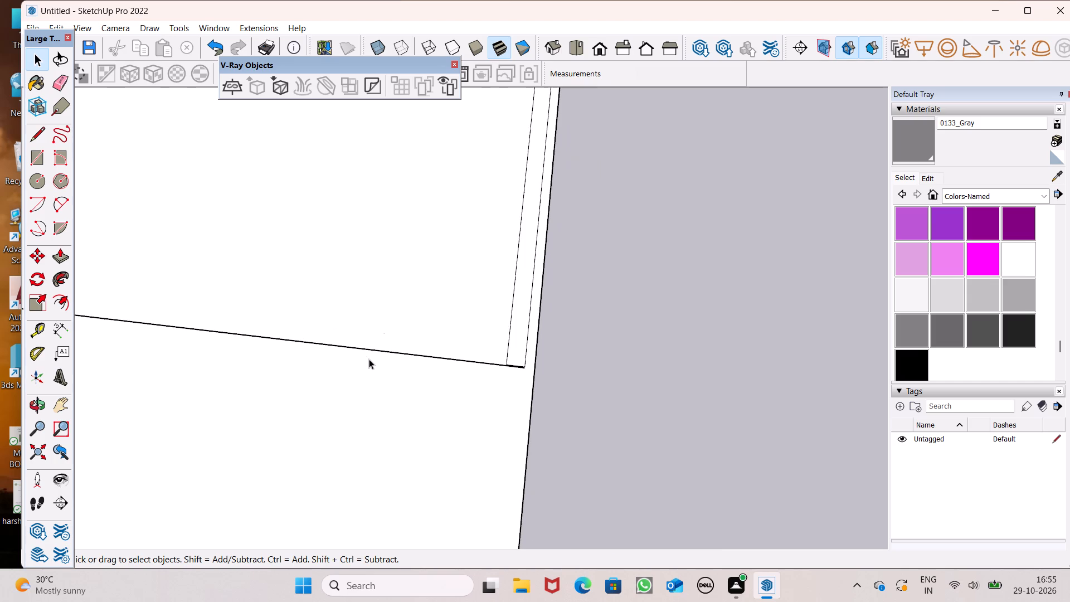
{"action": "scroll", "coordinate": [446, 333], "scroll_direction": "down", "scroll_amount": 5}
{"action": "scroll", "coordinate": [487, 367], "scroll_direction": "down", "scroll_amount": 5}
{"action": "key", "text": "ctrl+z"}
Draw a line 38' 10 9/16" long along the red axis from the parapet wall's end corner to the long-side strip's outer edge.
{"action": "scroll", "coordinate": [553, 365], "scroll_direction": "down", "scroll_amount": 5}
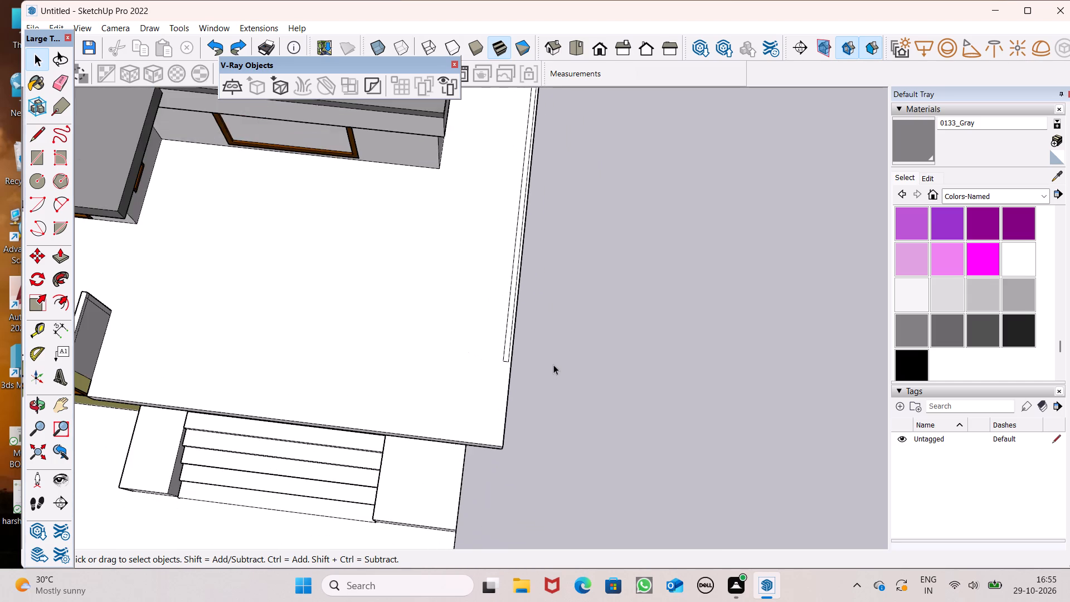
{"action": "scroll", "coordinate": [444, 352], "scroll_direction": "up", "scroll_amount": 4}
{"action": "scroll", "coordinate": [363, 353], "scroll_direction": "down", "scroll_amount": 7}
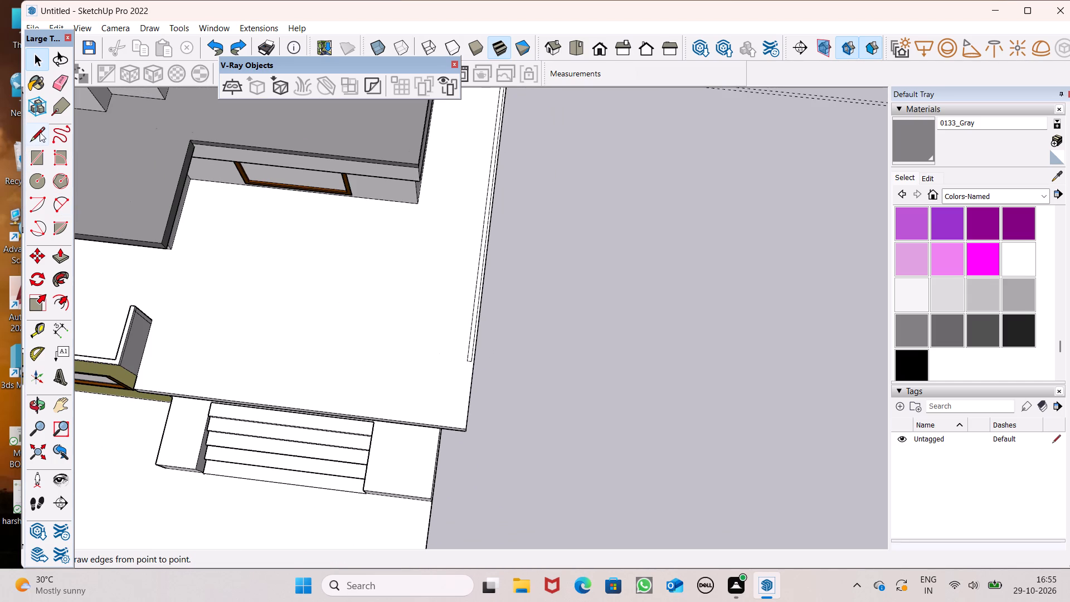
{"action": "left_click", "coordinate": [40, 132]}
{"action": "scroll", "coordinate": [207, 356], "scroll_direction": "up", "scroll_amount": 3}
{"action": "scroll", "coordinate": [180, 360], "scroll_direction": "down", "scroll_amount": 1}
{"action": "scroll", "coordinate": [176, 360], "scroll_direction": "up", "scroll_amount": 2}
{"action": "scroll", "coordinate": [142, 302], "scroll_direction": "up", "scroll_amount": 7}
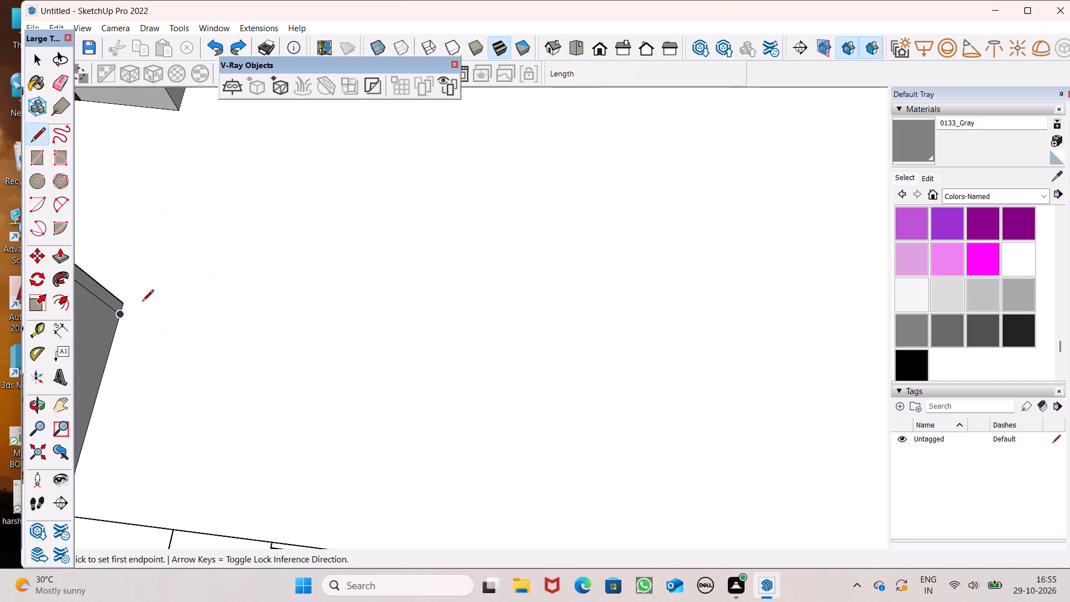
{"action": "scroll", "coordinate": [129, 304], "scroll_direction": "up", "scroll_amount": 8}
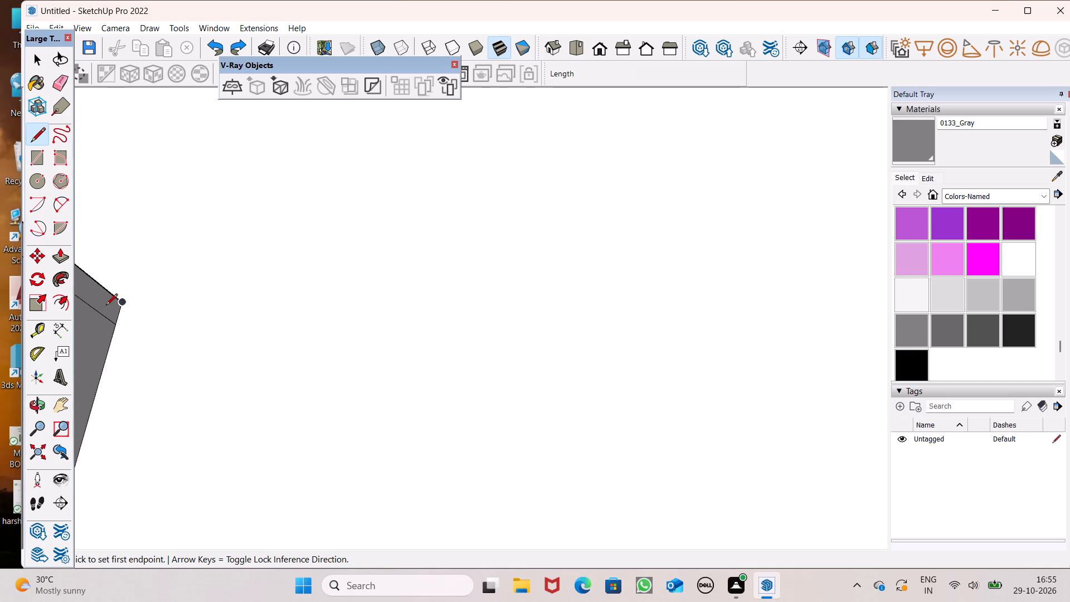
{"action": "scroll", "coordinate": [106, 306], "scroll_direction": "up", "scroll_amount": 14}
{"action": "middle_click", "coordinate": [105, 305]}
{"action": "left_click_drag", "start_coordinate": [163, 296], "coordinate": [172, 298]}
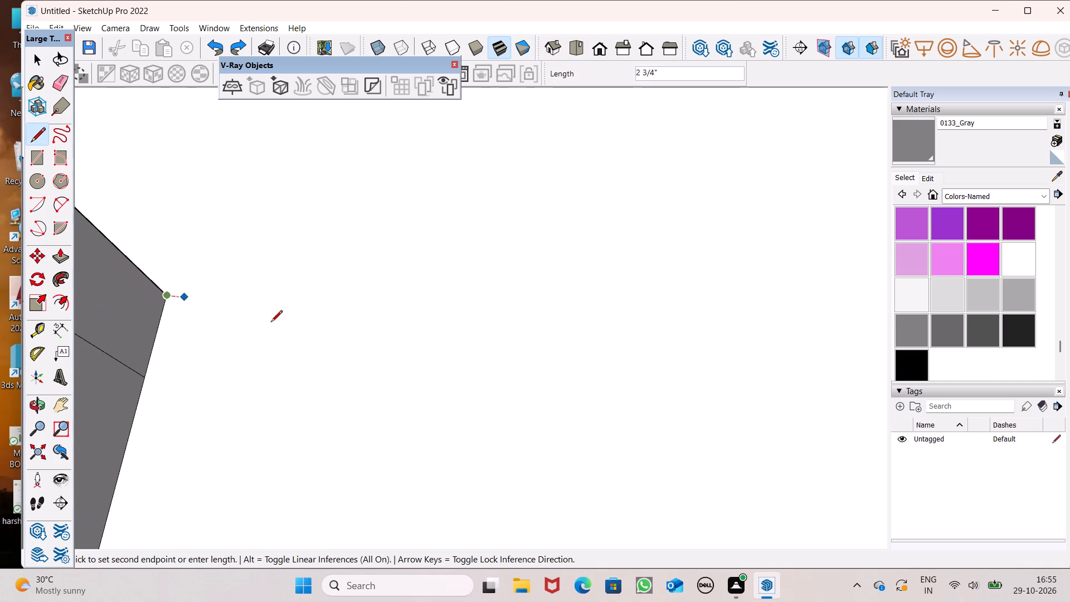
{"action": "scroll", "coordinate": [402, 305], "scroll_direction": "down", "scroll_amount": 7}
{"action": "scroll", "coordinate": [505, 336], "scroll_direction": "down", "scroll_amount": 8}
{"action": "scroll", "coordinate": [384, 320], "scroll_direction": "down", "scroll_amount": 8}
{"action": "scroll", "coordinate": [515, 361], "scroll_direction": "down", "scroll_amount": 9}
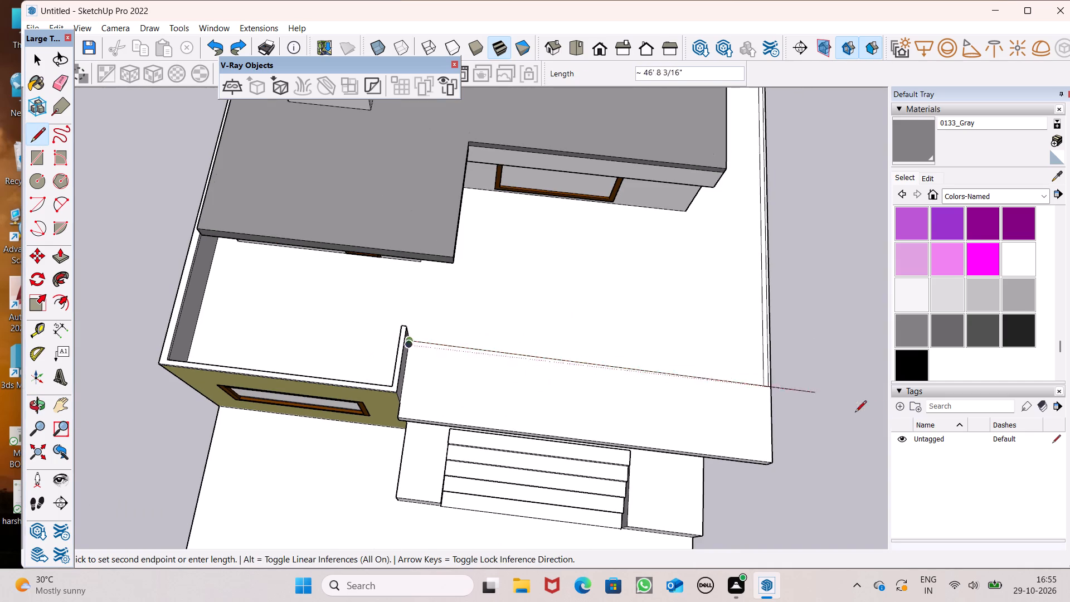
{"action": "scroll", "coordinate": [820, 399], "scroll_direction": "up", "scroll_amount": 7}
{"action": "scroll", "coordinate": [731, 378], "scroll_direction": "up", "scroll_amount": 7}
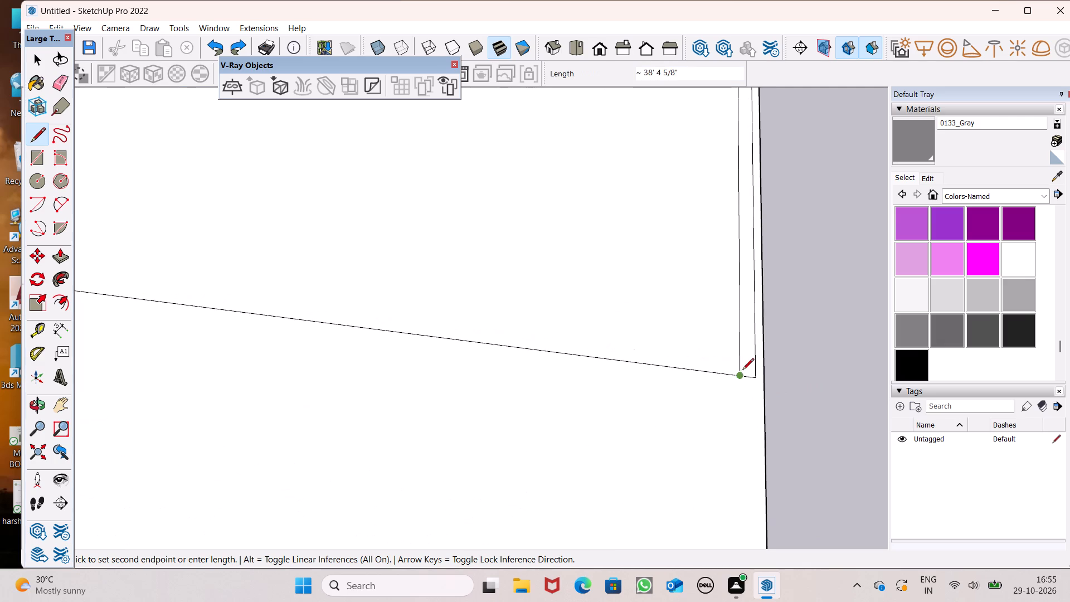
{"action": "scroll", "coordinate": [746, 368], "scroll_direction": "up", "scroll_amount": 8}
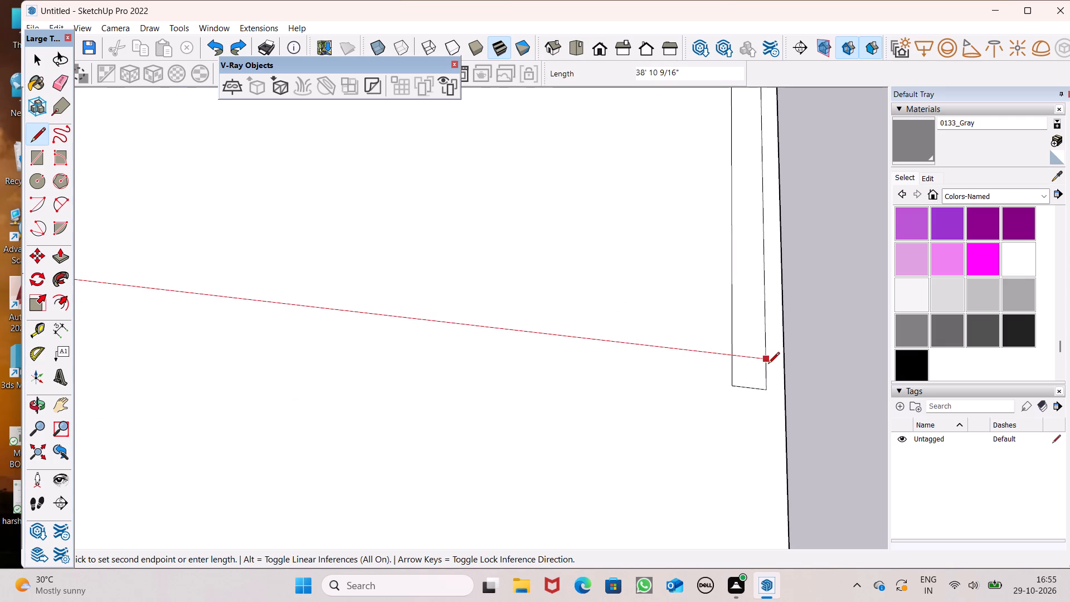
{"action": "left_click", "coordinate": [769, 364]}
Draw a parallel line 38' 4 9/16" long from the long-side strip's inner end corner back to the parapet wall.
{"action": "scroll", "coordinate": [748, 256], "scroll_direction": "down", "scroll_amount": 7}
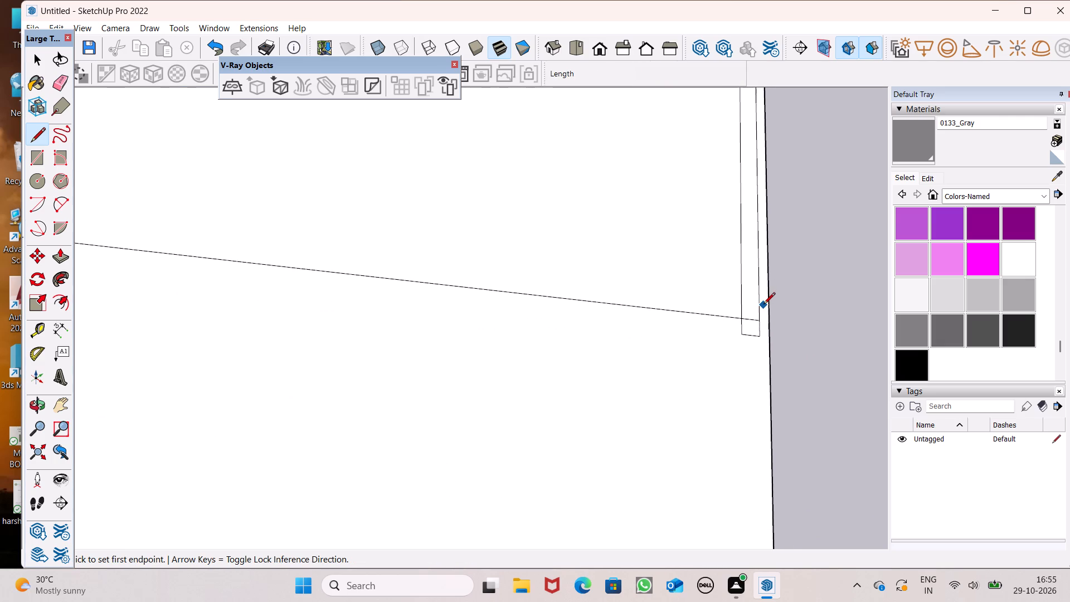
{"action": "left_click", "coordinate": [740, 337]}
{"action": "scroll", "coordinate": [554, 307], "scroll_direction": "down", "scroll_amount": 14}
{"action": "scroll", "coordinate": [330, 298], "scroll_direction": "up", "scroll_amount": 3}
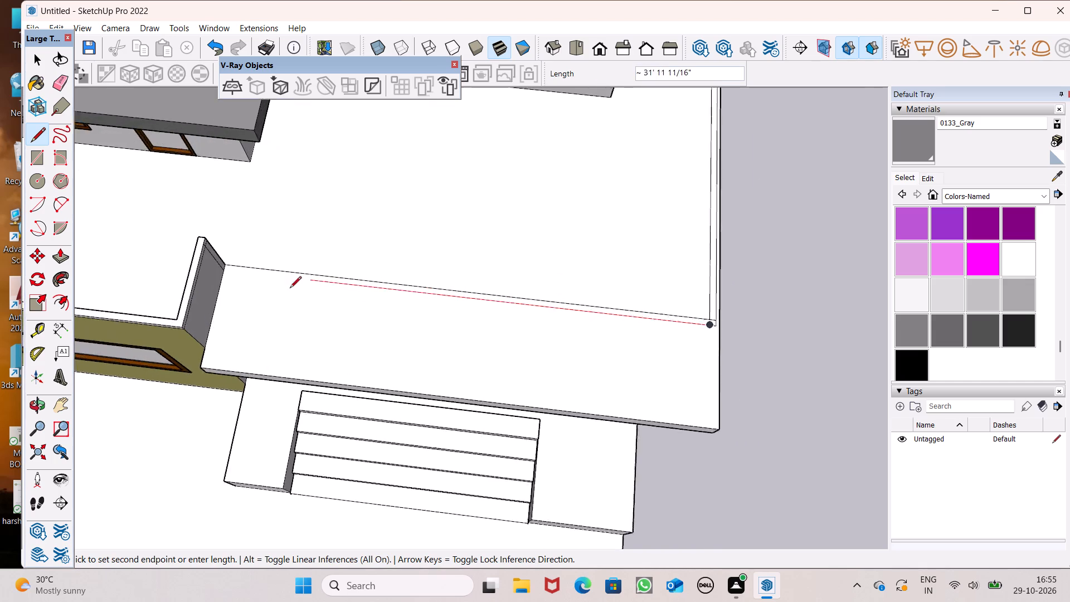
{"action": "scroll", "coordinate": [290, 289], "scroll_direction": "up", "scroll_amount": 3}
{"action": "scroll", "coordinate": [225, 258], "scroll_direction": "up", "scroll_amount": 4}
{"action": "left_click", "coordinate": [202, 263]}
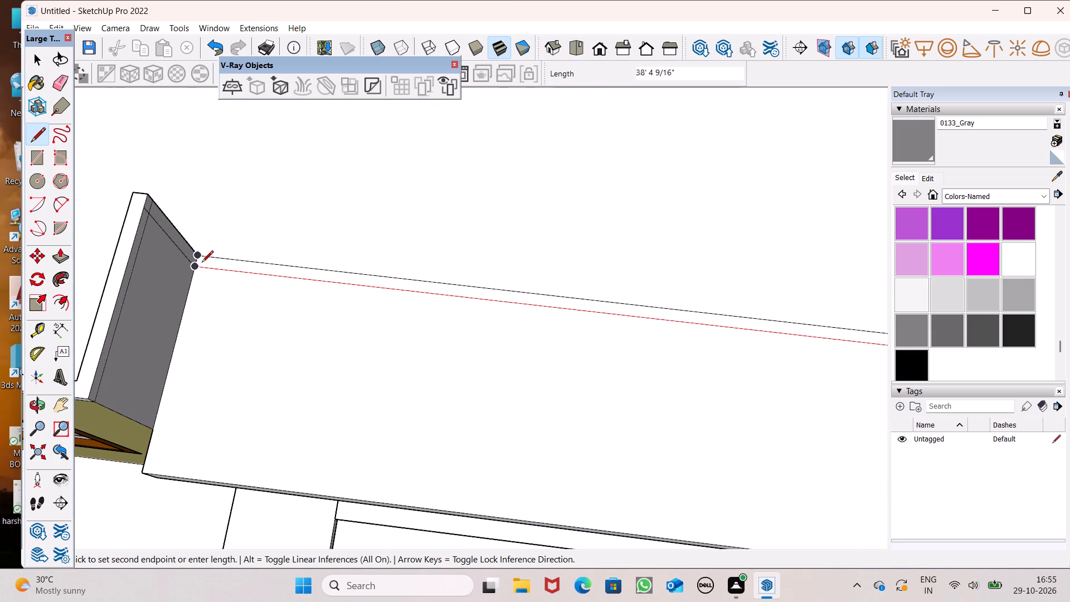
{"action": "scroll", "coordinate": [180, 294], "scroll_direction": "down", "scroll_amount": 6}
{"action": "scroll", "coordinate": [64, 254], "scroll_direction": "up", "scroll_amount": 2}
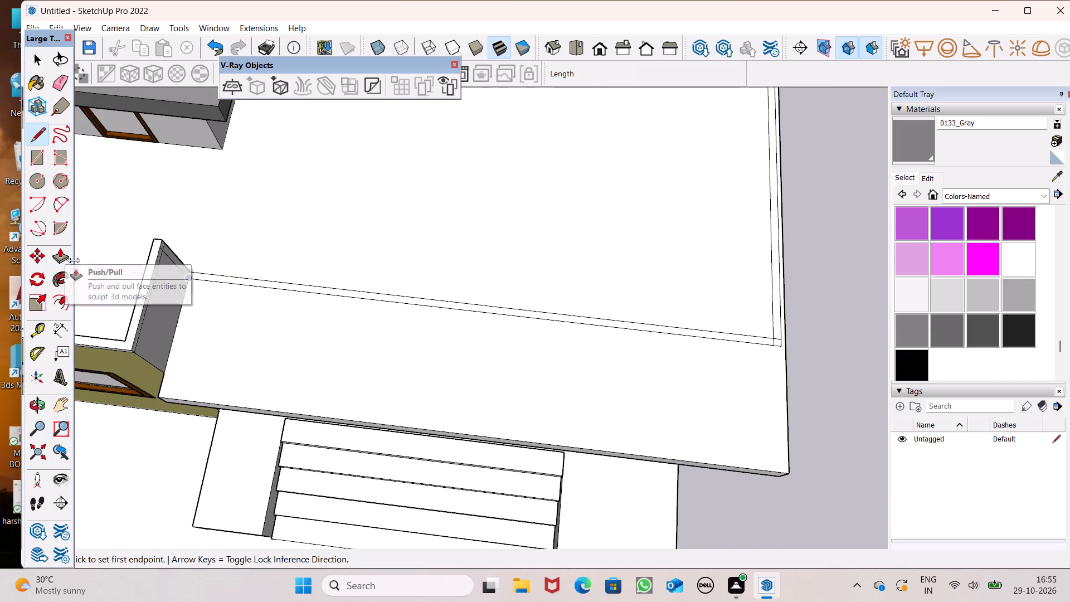
Erase the leftover vertical line and its short top segment near the end of the parapet wall's side face.
{"action": "left_click", "coordinate": [56, 90]}
{"action": "scroll", "coordinate": [127, 179], "scroll_direction": "up", "scroll_amount": 4}
{"action": "scroll", "coordinate": [208, 318], "scroll_direction": "up", "scroll_amount": 5}
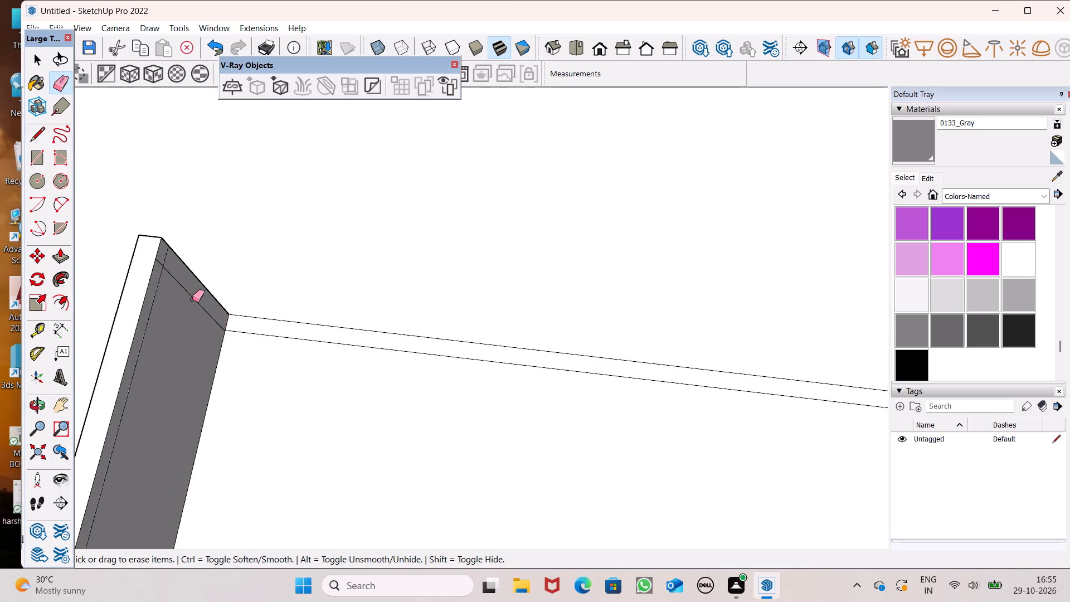
{"action": "left_click", "coordinate": [192, 299]}
{"action": "scroll", "coordinate": [188, 316], "scroll_direction": "down", "scroll_amount": 3}
{"action": "middle_click_drag", "start_coordinate": [210, 364], "coordinate": [148, 288]}
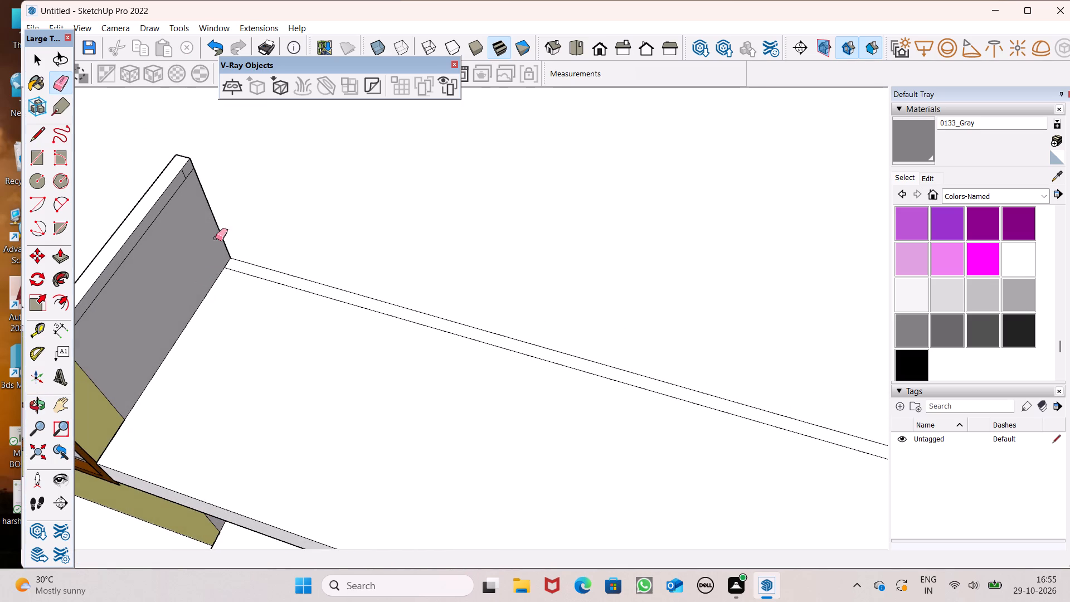
{"action": "scroll", "coordinate": [192, 185], "scroll_direction": "up", "scroll_amount": 12}
{"action": "left_click_drag", "start_coordinate": [171, 161], "coordinate": [178, 156]}
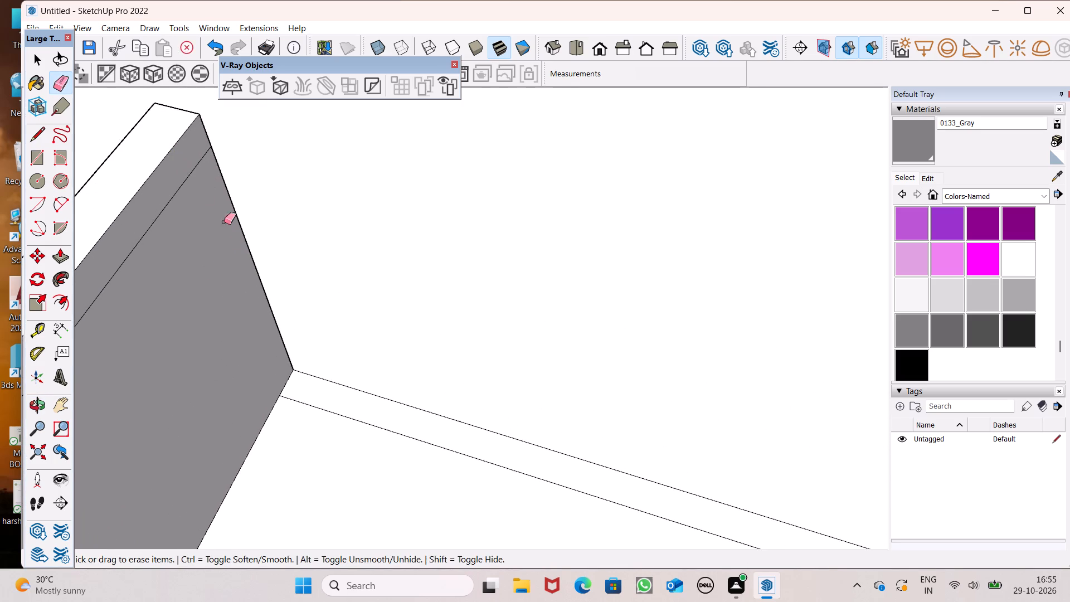
Erase the overlapping inner line segments at the corner where the front strip meets the long-side strip.
{"action": "scroll", "coordinate": [230, 245], "scroll_direction": "down", "scroll_amount": 12}
{"action": "scroll", "coordinate": [149, 202], "scroll_direction": "down", "scroll_amount": 6}
{"action": "scroll", "coordinate": [139, 247], "scroll_direction": "down", "scroll_amount": 2}
{"action": "middle_click_drag", "start_coordinate": [403, 388], "coordinate": [405, 392]}
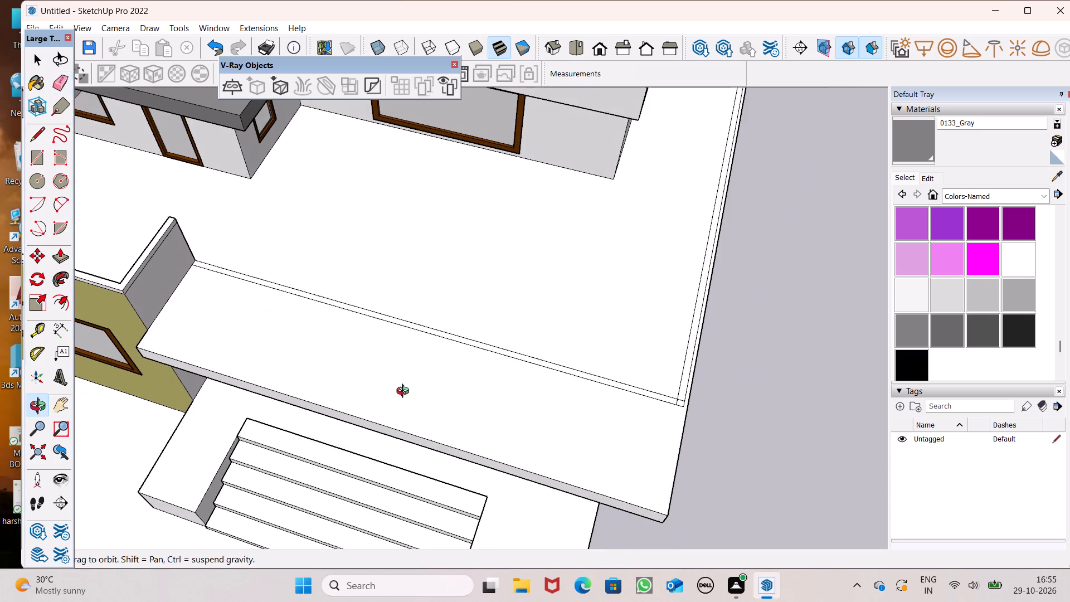
{"action": "middle_click_drag", "start_coordinate": [405, 392], "coordinate": [435, 398]}
{"action": "scroll", "coordinate": [585, 395], "scroll_direction": "up", "scroll_amount": 7}
{"action": "scroll", "coordinate": [749, 374], "scroll_direction": "up", "scroll_amount": 3}
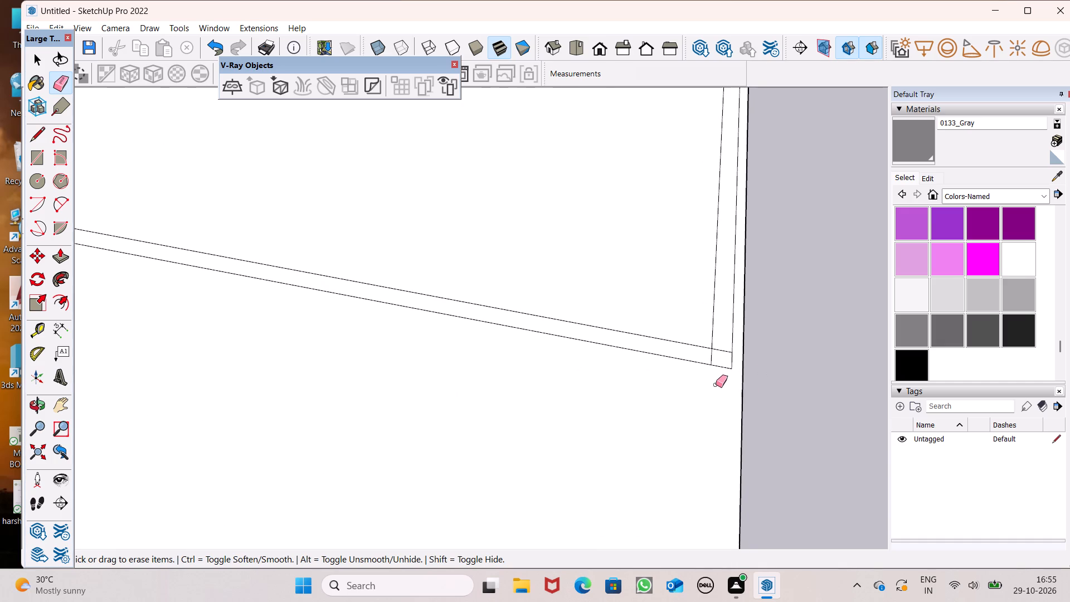
{"action": "scroll", "coordinate": [719, 346], "scroll_direction": "up", "scroll_amount": 11}
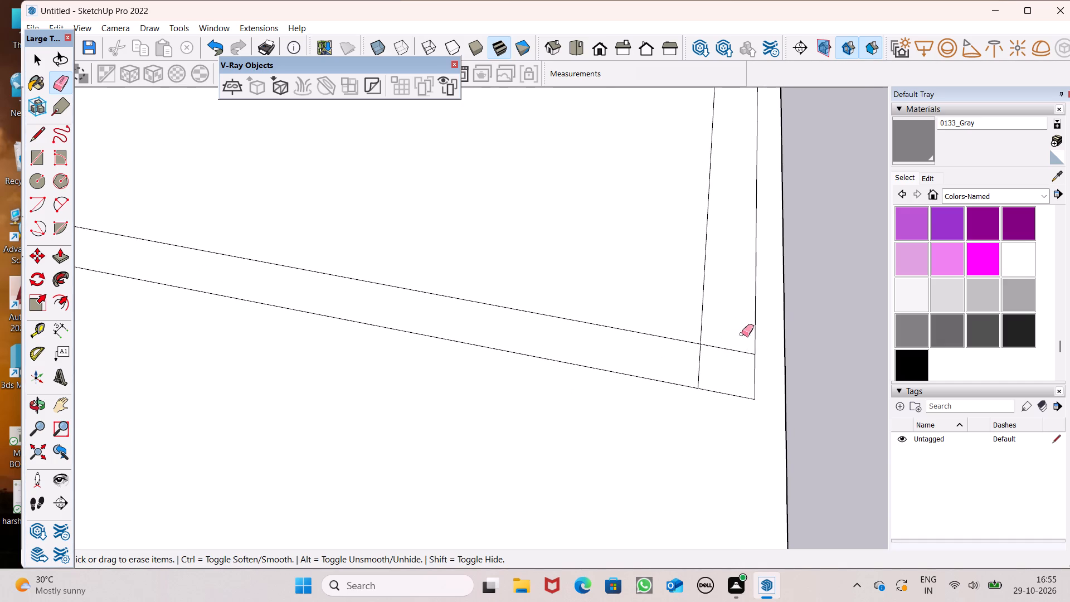
{"action": "scroll", "coordinate": [708, 362], "scroll_direction": "up", "scroll_amount": 1}
{"action": "left_click_drag", "start_coordinate": [726, 339], "coordinate": [711, 371]}
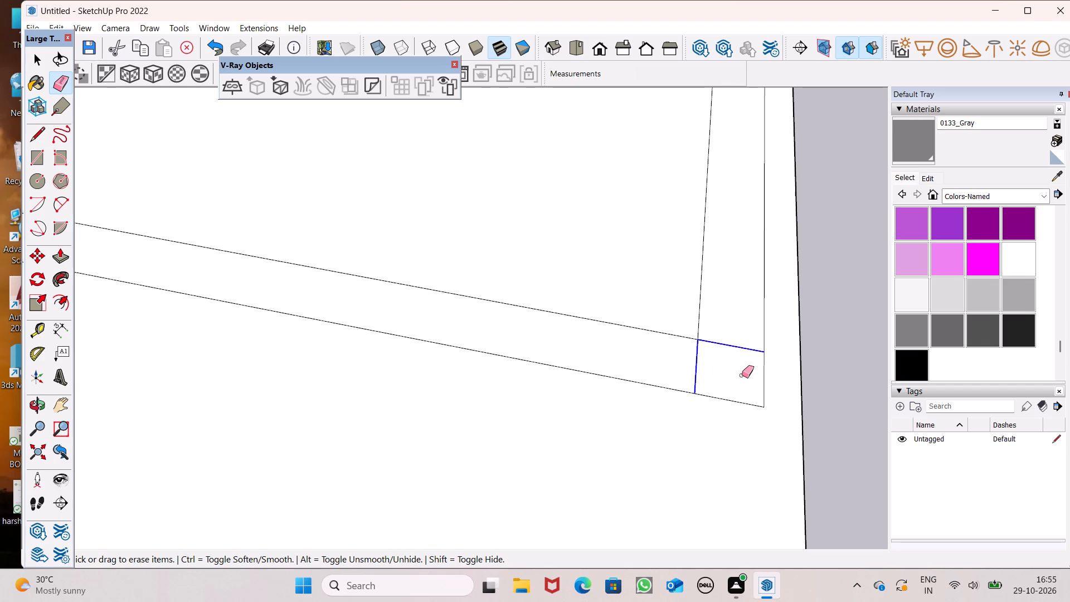
{"action": "scroll", "coordinate": [594, 330], "scroll_direction": "down", "scroll_amount": 9}
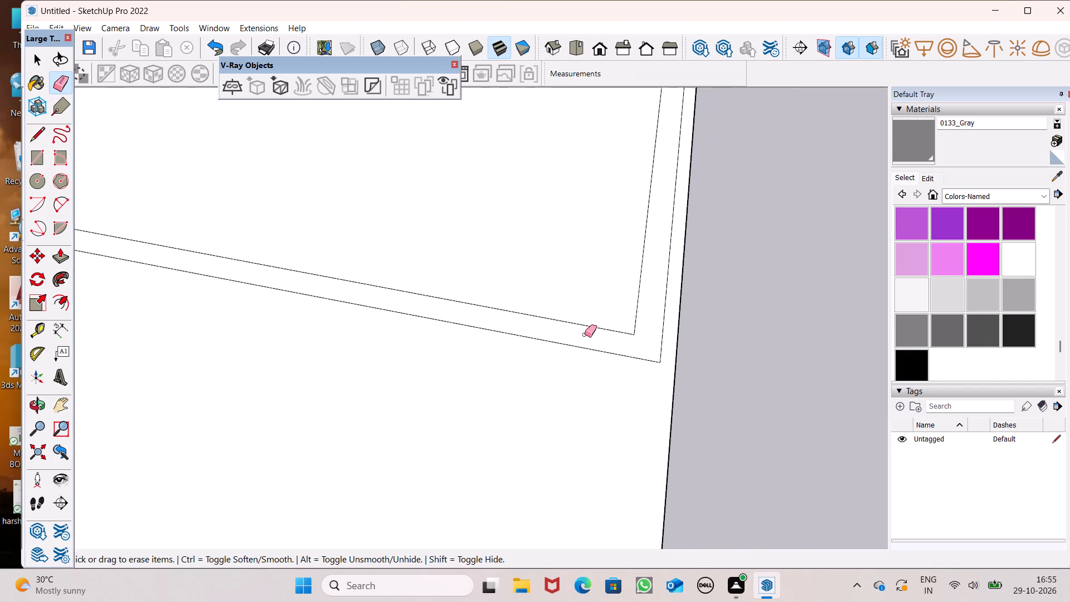
Erase the two dashed guide lines extending past the lower roof's far corner.
{"action": "scroll", "coordinate": [575, 376], "scroll_direction": "down", "scroll_amount": 13}
{"action": "scroll", "coordinate": [630, 413], "scroll_direction": "down", "scroll_amount": 8}
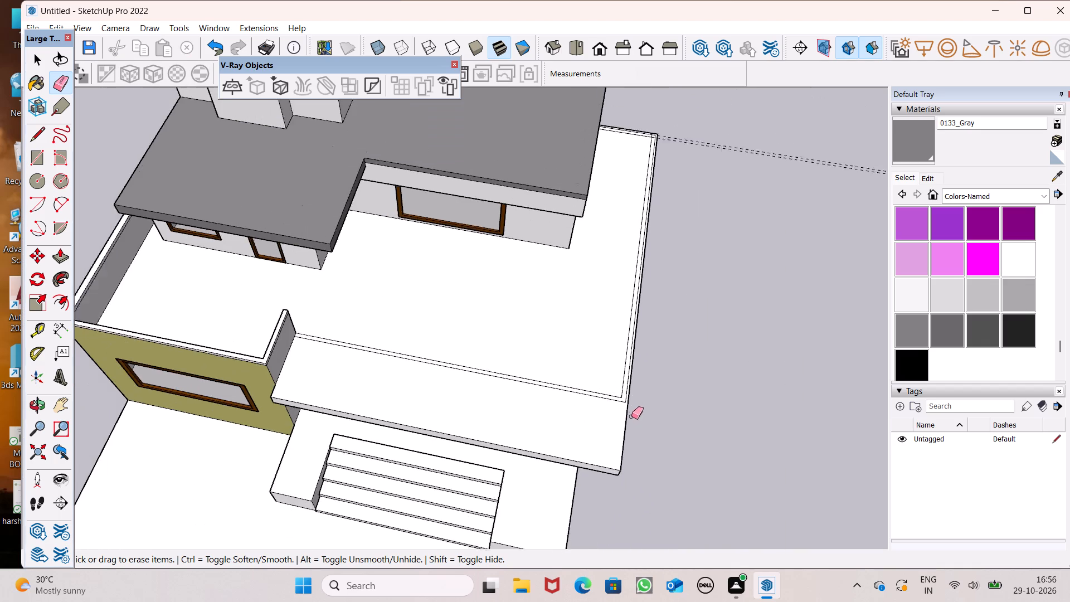
{"action": "scroll", "coordinate": [631, 416], "scroll_direction": "down", "scroll_amount": 1}
{"action": "middle_click_drag", "start_coordinate": [630, 432], "coordinate": [319, 446]}
{"action": "left_click", "coordinate": [57, 85]}
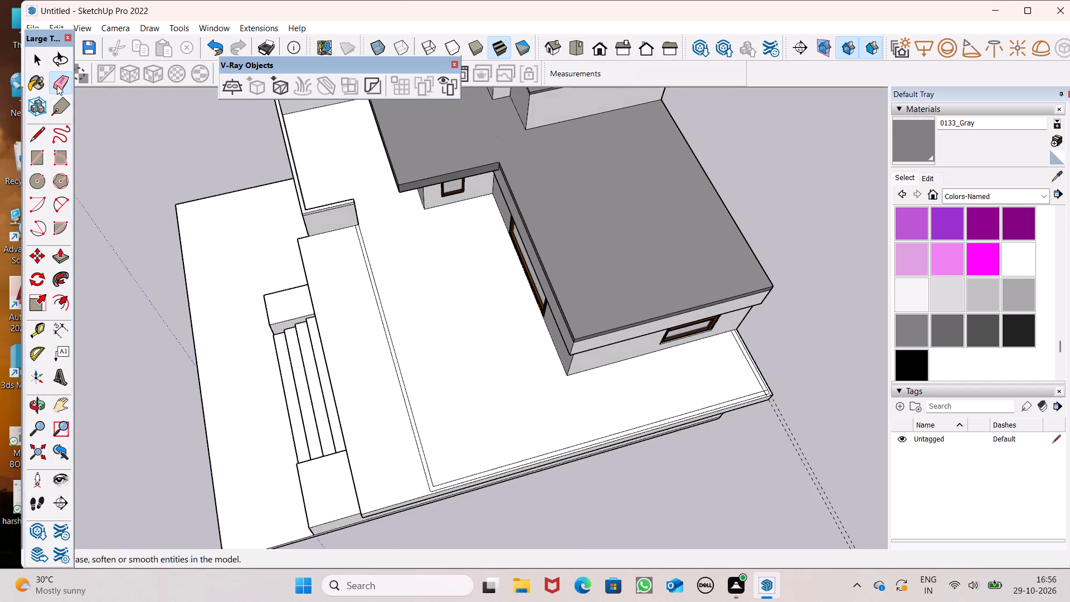
{"action": "scroll", "coordinate": [182, 222], "scroll_direction": "down", "scroll_amount": 5}
{"action": "scroll", "coordinate": [542, 406], "scroll_direction": "up", "scroll_amount": 6}
{"action": "scroll", "coordinate": [455, 353], "scroll_direction": "up", "scroll_amount": 6}
{"action": "left_click_drag", "start_coordinate": [499, 346], "coordinate": [529, 336]}
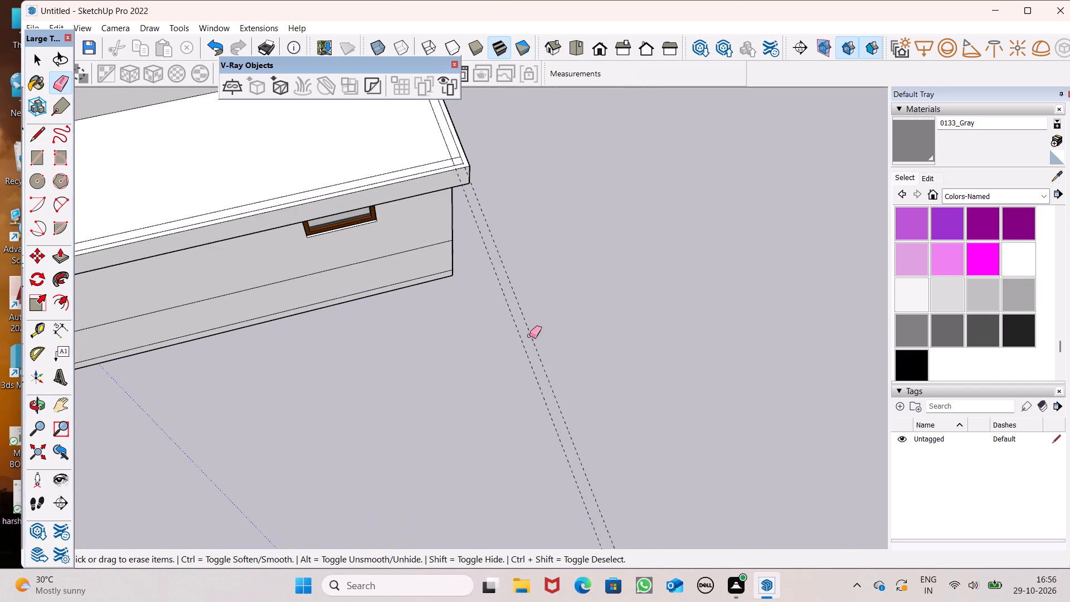
{"action": "left_click_drag", "start_coordinate": [529, 336], "coordinate": [534, 331]}
Erase the overlapping inner line segments where the long-side strip meets the short strip at the lower roof's far corner.
{"action": "scroll", "coordinate": [471, 191], "scroll_direction": "up", "scroll_amount": 7}
{"action": "scroll", "coordinate": [450, 248], "scroll_direction": "down", "scroll_amount": 7}
{"action": "scroll", "coordinate": [435, 228], "scroll_direction": "up", "scroll_amount": 7}
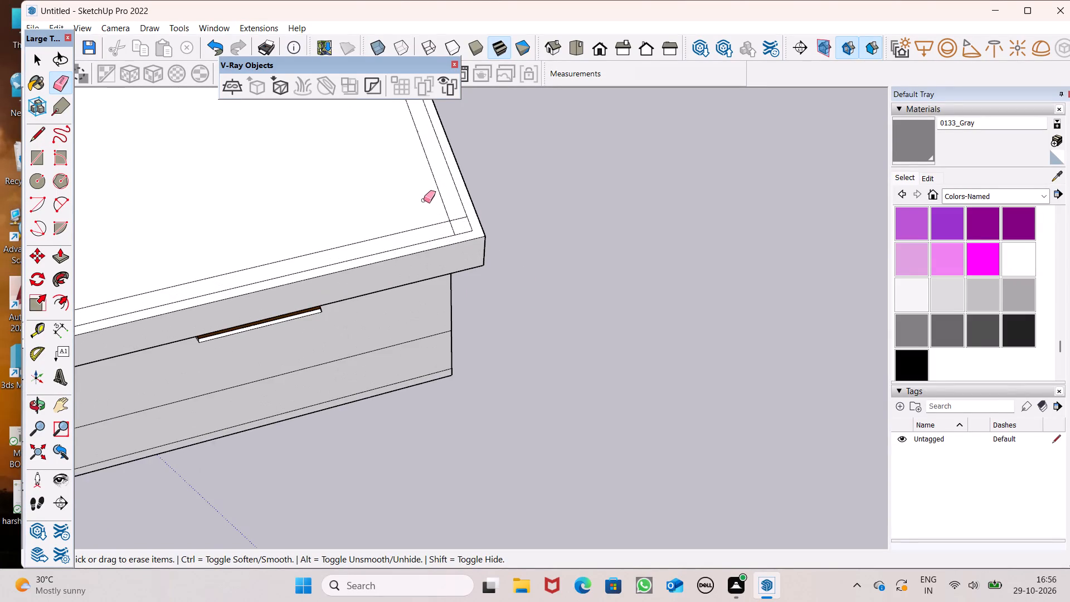
{"action": "scroll", "coordinate": [430, 205], "scroll_direction": "up", "scroll_amount": 12}
{"action": "scroll", "coordinate": [475, 242], "scroll_direction": "up", "scroll_amount": 5}
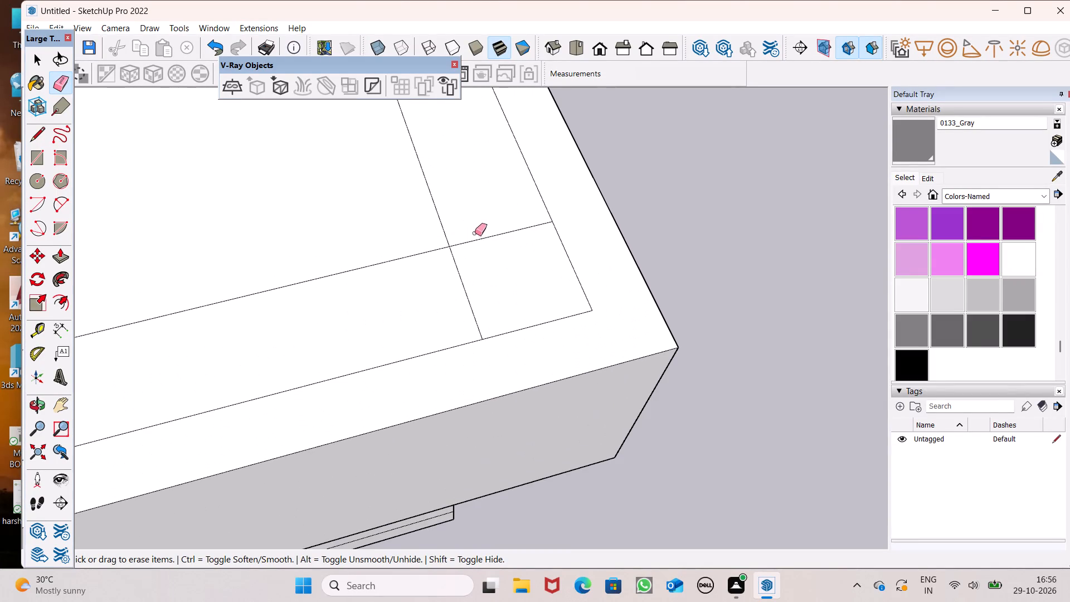
{"action": "left_click_drag", "start_coordinate": [475, 236], "coordinate": [466, 284]}
{"action": "left_click_drag", "start_coordinate": [466, 281], "coordinate": [455, 286]}
{"action": "scroll", "coordinate": [575, 338], "scroll_direction": "down", "scroll_amount": 4}
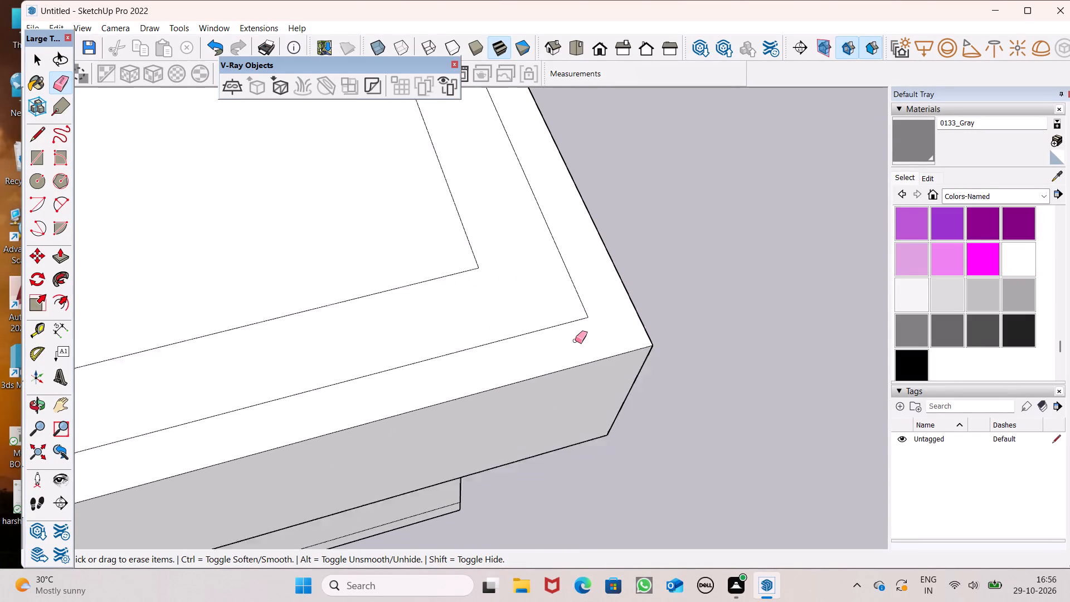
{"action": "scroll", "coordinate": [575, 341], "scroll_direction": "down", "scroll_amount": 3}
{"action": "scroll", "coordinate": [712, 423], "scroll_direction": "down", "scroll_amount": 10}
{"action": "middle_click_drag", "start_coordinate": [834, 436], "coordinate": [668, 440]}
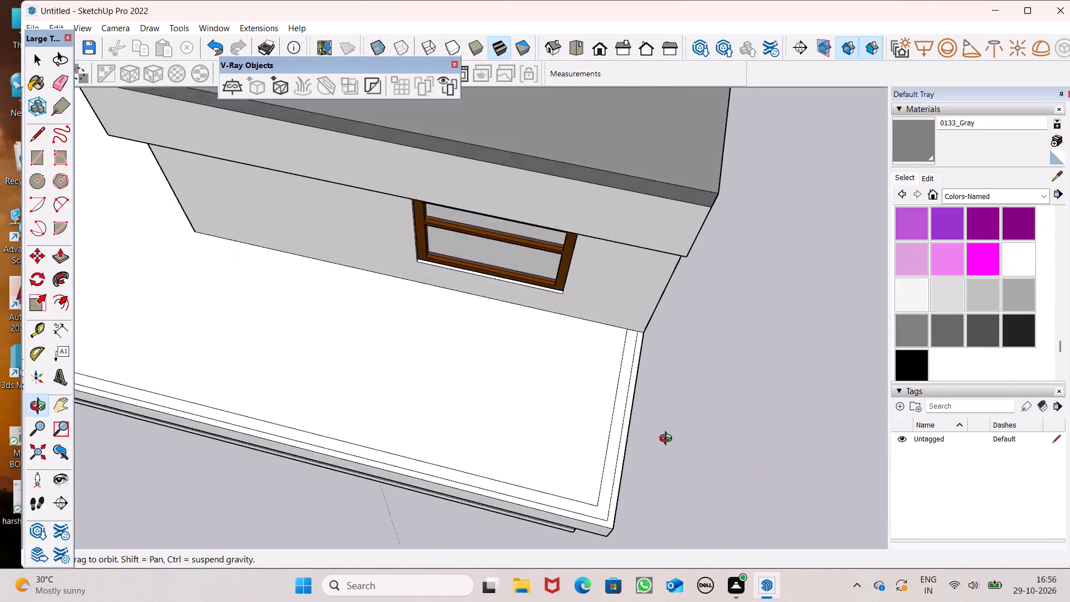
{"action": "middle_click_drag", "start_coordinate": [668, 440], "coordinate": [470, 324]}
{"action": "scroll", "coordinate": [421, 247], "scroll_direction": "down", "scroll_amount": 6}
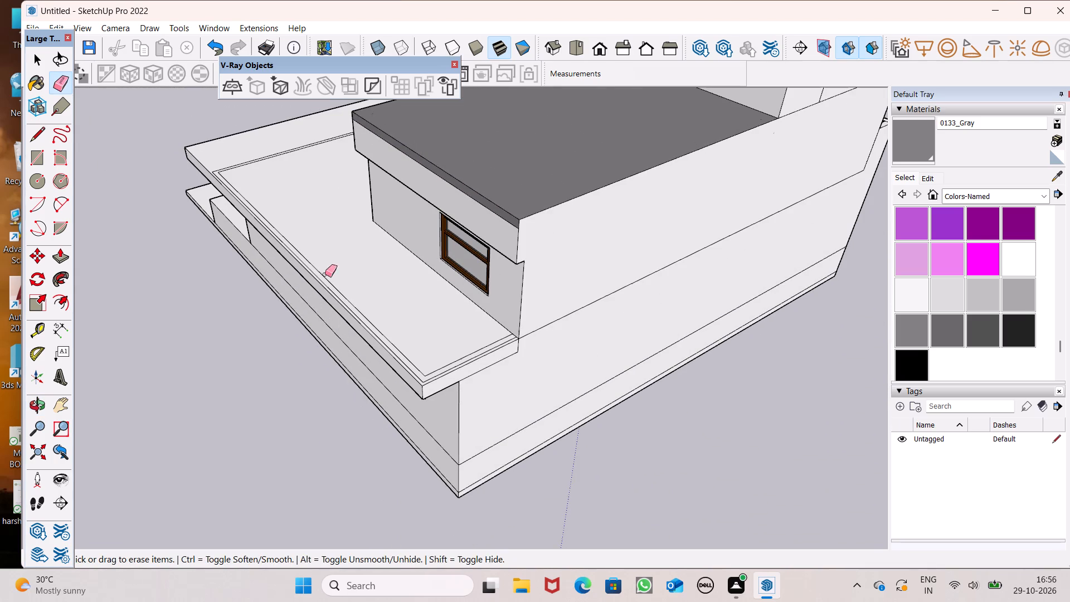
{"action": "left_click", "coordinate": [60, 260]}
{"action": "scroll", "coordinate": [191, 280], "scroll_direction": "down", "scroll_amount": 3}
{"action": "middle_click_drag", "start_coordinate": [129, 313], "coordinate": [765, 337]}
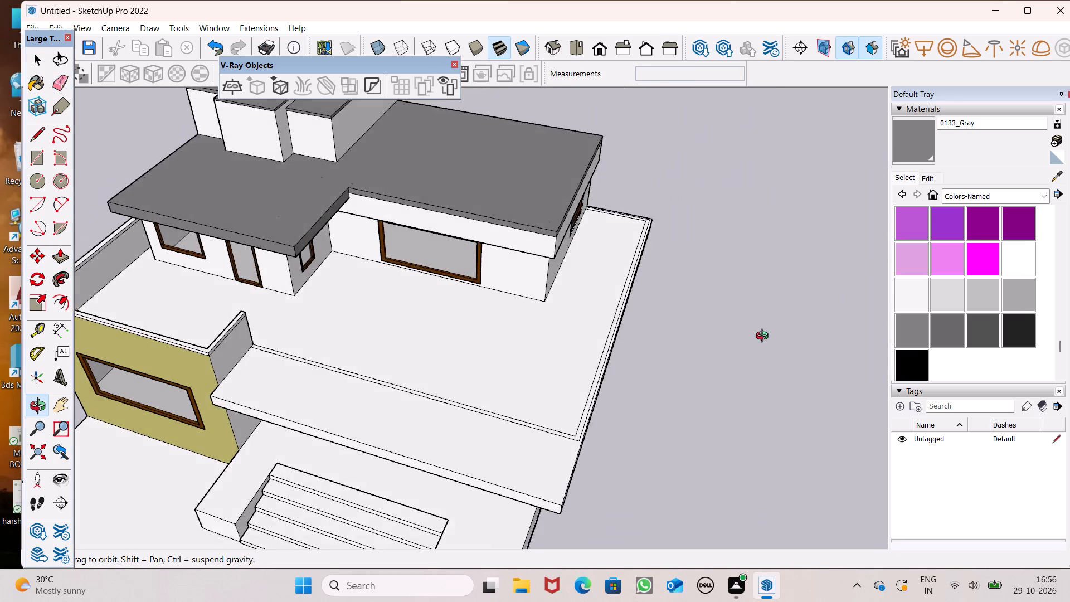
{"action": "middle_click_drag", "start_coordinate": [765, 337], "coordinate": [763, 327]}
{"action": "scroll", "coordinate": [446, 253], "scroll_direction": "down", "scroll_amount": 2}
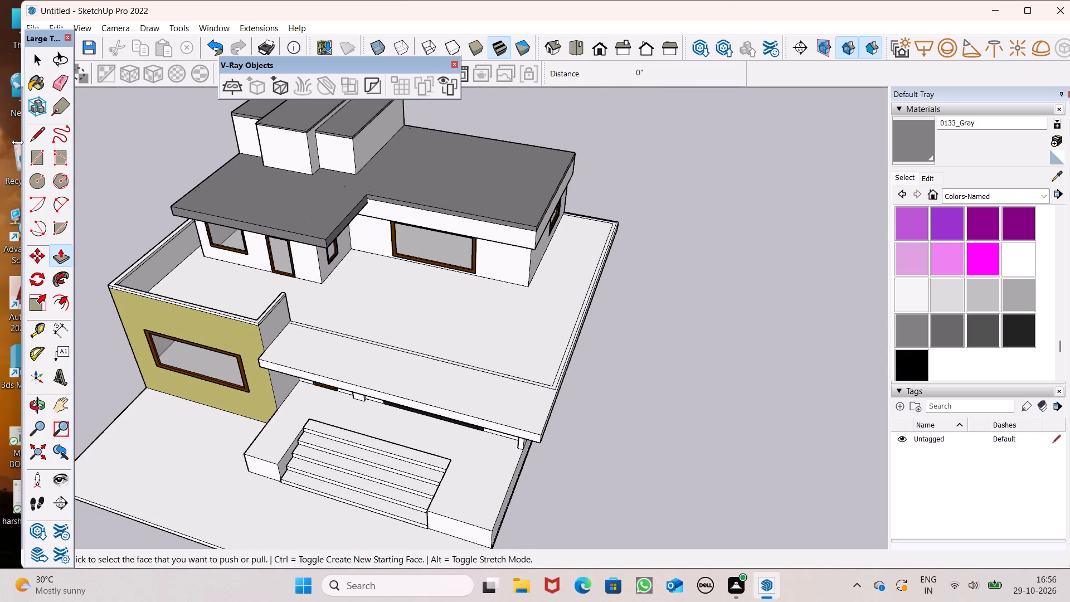
Draw a line about 6" long from the strips' inner corner to the front strip's outer edge, continuing the long-side strip's inner edge.
{"action": "left_click", "coordinate": [17, 142]}
{"action": "scroll", "coordinate": [517, 446], "scroll_direction": "up", "scroll_amount": 7}
{"action": "scroll", "coordinate": [585, 324], "scroll_direction": "up", "scroll_amount": 7}
{"action": "left_click", "coordinate": [37, 138]}
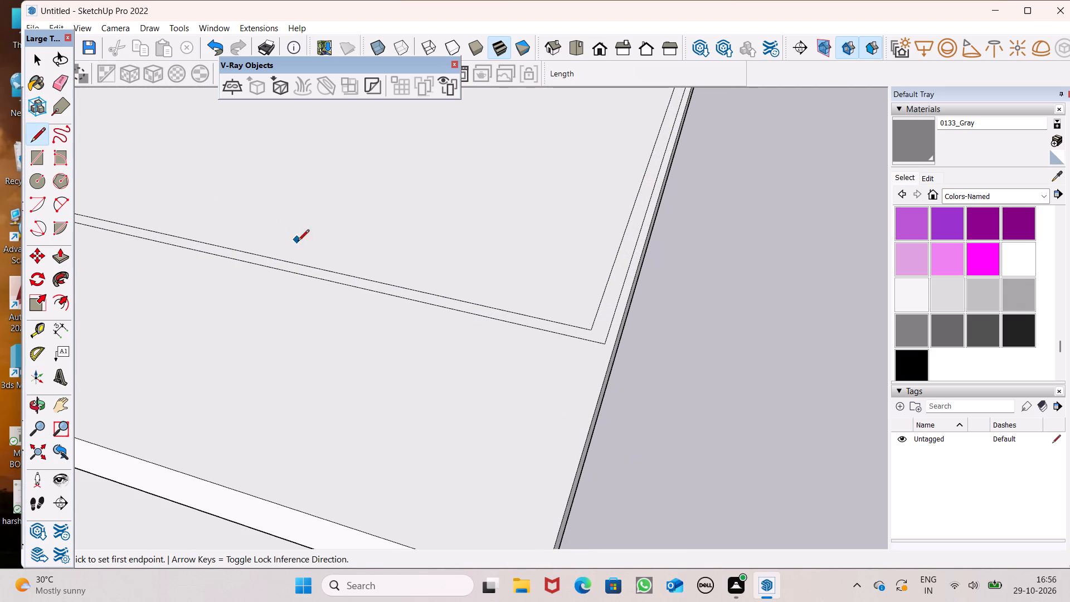
{"action": "scroll", "coordinate": [489, 295], "scroll_direction": "up", "scroll_amount": 5}
{"action": "scroll", "coordinate": [712, 338], "scroll_direction": "up", "scroll_amount": 6}
{"action": "scroll", "coordinate": [595, 327], "scroll_direction": "down", "scroll_amount": 7}
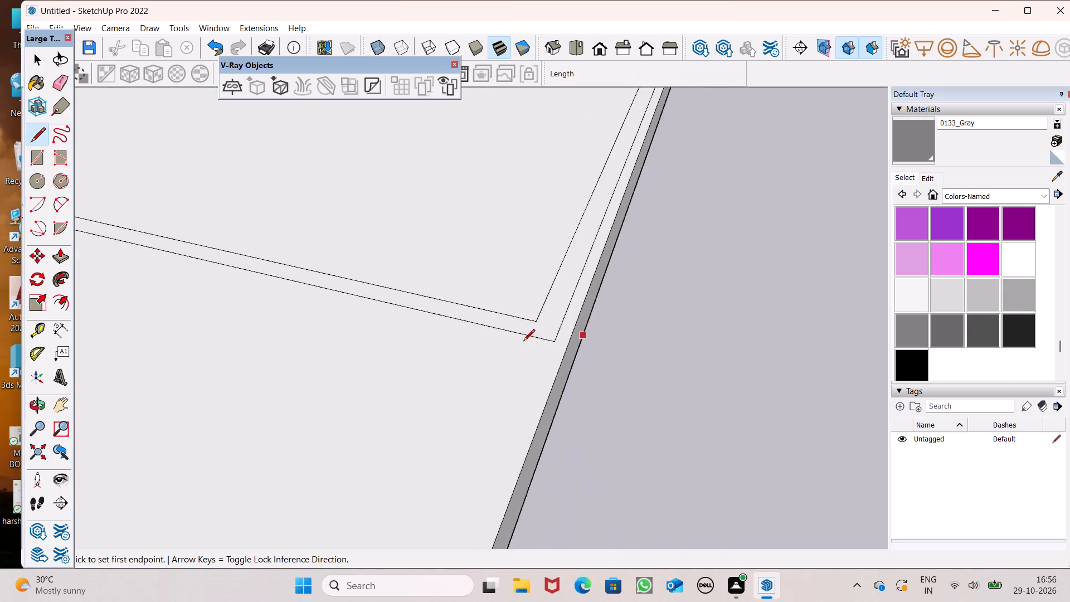
{"action": "scroll", "coordinate": [496, 343], "scroll_direction": "up", "scroll_amount": 7}
{"action": "scroll", "coordinate": [558, 320], "scroll_direction": "up", "scroll_amount": 6}
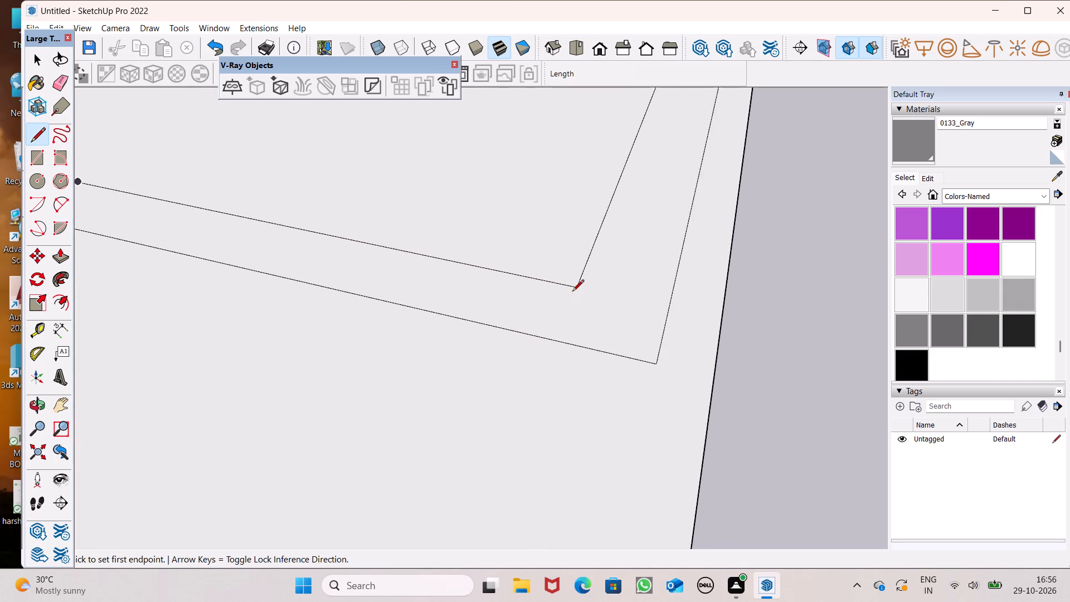
{"action": "middle_click_drag", "start_coordinate": [592, 334], "coordinate": [708, 342]}
{"action": "scroll", "coordinate": [577, 278], "scroll_direction": "up", "scroll_amount": 1}
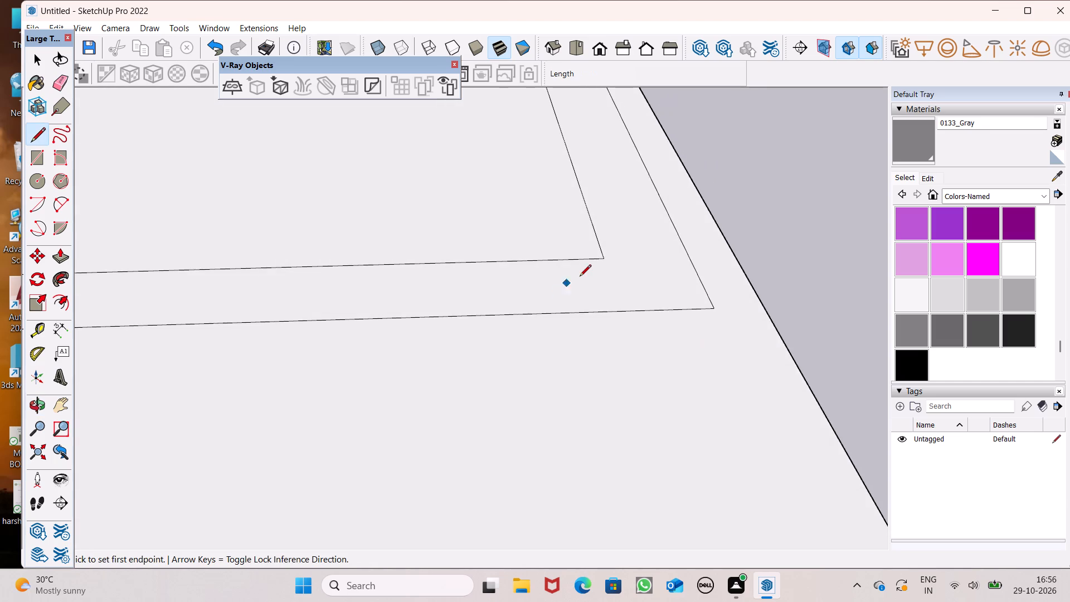
{"action": "scroll", "coordinate": [580, 277], "scroll_direction": "up", "scroll_amount": 9}
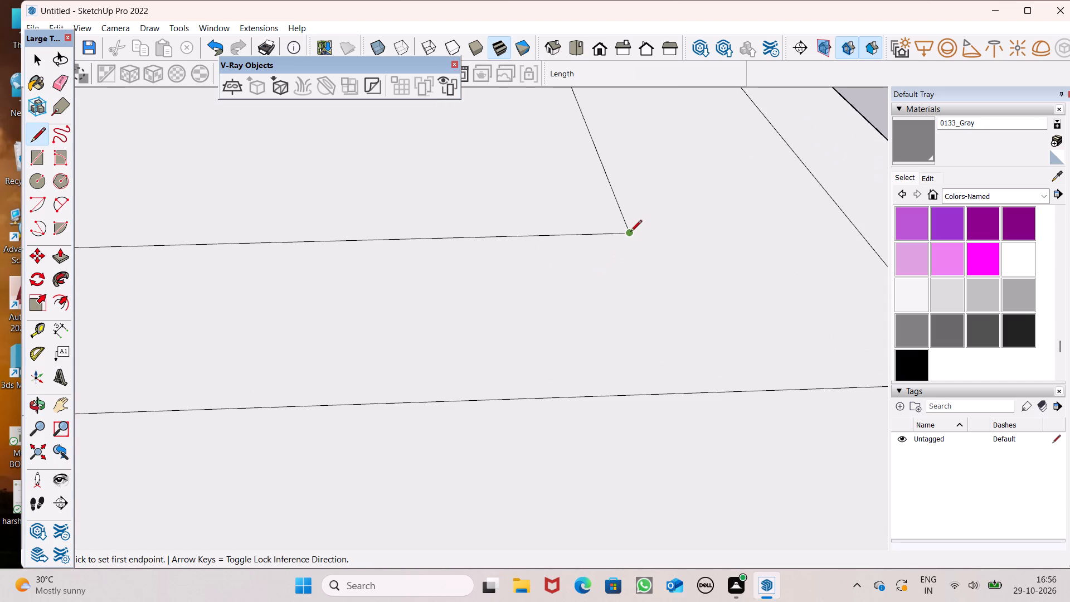
{"action": "left_click", "coordinate": [630, 232]}
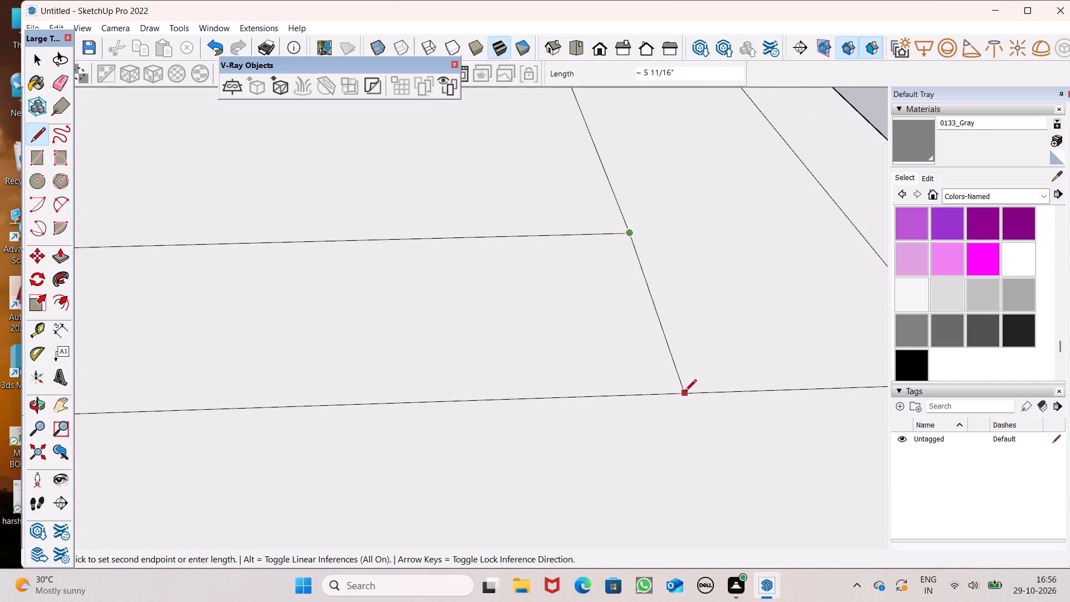
{"action": "left_click", "coordinate": [695, 393]}
{"action": "scroll", "coordinate": [583, 386], "scroll_direction": "down", "scroll_amount": 7}
{"action": "key", "text": "space"}
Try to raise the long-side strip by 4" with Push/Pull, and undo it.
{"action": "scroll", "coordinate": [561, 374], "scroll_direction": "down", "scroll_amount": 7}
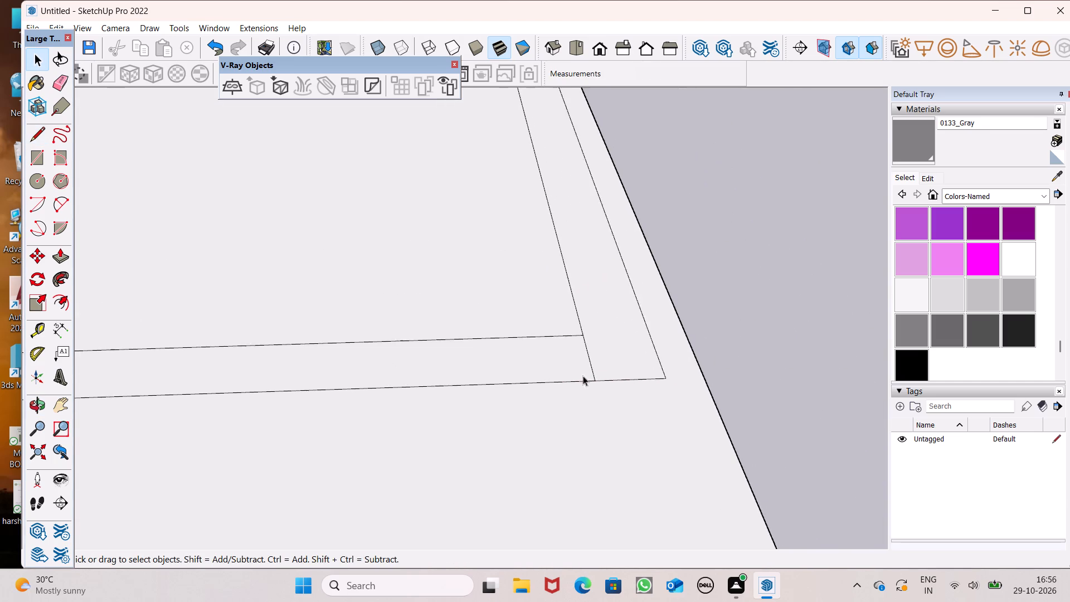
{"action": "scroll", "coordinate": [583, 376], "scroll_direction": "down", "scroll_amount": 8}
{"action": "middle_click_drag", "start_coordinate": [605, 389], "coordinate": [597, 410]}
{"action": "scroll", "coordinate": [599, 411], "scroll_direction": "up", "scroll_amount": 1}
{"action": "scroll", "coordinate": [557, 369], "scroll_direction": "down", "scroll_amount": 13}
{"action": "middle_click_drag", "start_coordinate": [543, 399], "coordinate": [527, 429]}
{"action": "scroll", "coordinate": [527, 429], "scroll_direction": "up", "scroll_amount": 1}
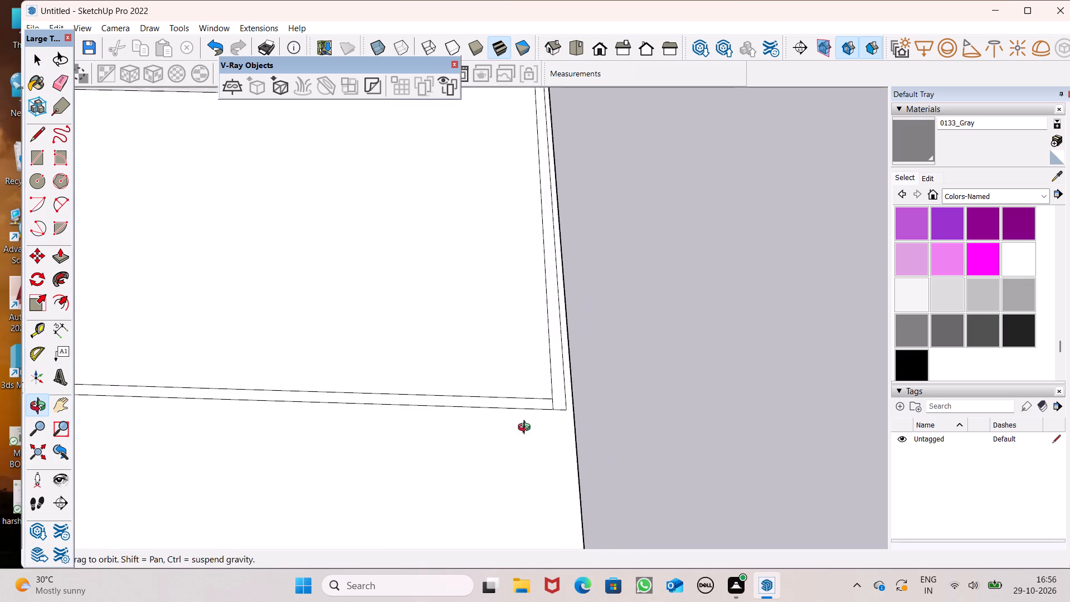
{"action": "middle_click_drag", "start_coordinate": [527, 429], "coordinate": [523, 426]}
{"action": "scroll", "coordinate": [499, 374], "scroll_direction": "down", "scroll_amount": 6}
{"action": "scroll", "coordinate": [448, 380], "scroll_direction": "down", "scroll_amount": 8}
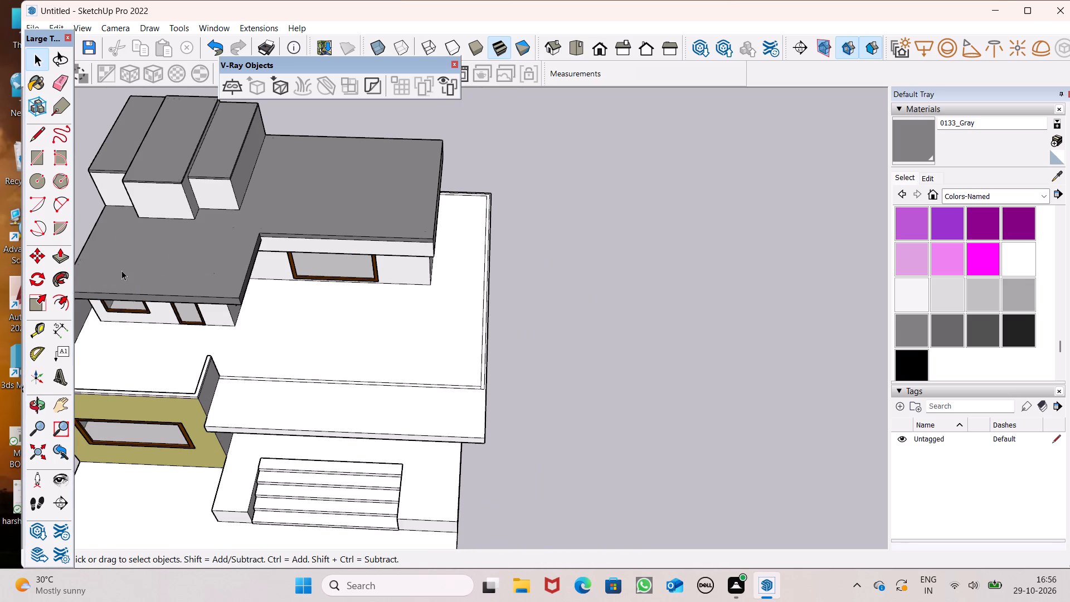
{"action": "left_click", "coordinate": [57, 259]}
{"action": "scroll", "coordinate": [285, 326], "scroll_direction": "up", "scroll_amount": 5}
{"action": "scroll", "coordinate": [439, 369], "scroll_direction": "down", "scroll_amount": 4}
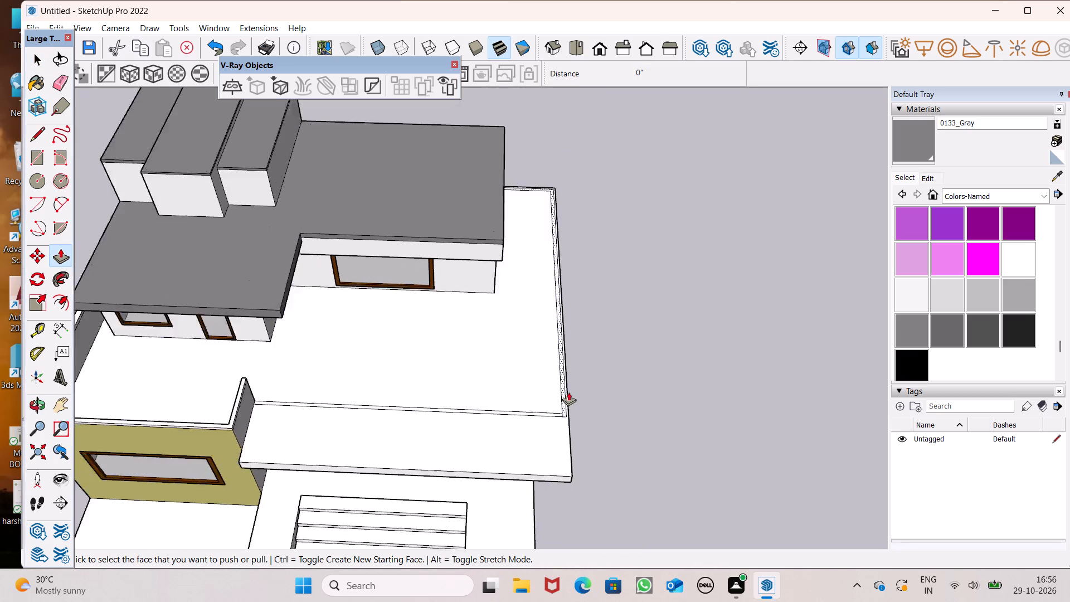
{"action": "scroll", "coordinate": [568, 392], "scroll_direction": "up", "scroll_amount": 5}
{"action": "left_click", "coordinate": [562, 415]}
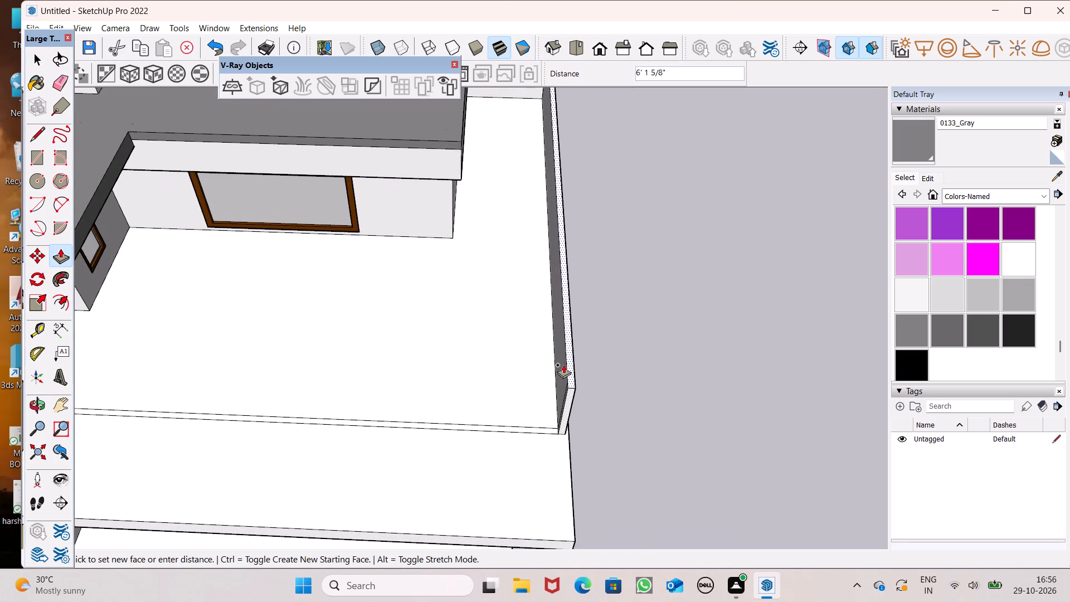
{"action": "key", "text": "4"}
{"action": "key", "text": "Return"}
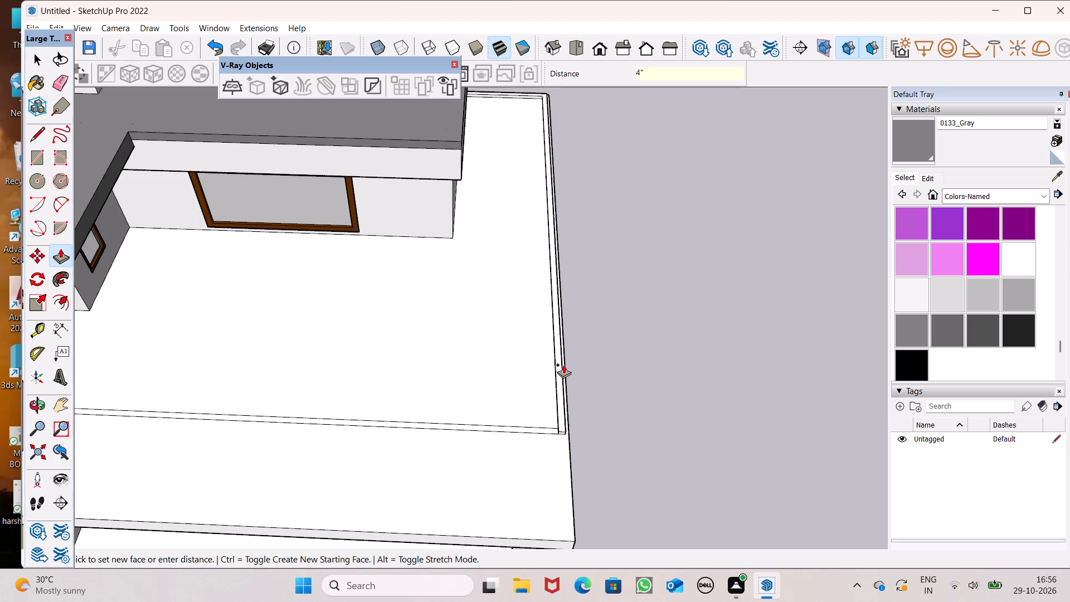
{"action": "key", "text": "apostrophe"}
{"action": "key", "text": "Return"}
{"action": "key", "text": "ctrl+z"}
Push/Pull the lower roof's long-side strip up 4' to form a parapet wall.
{"action": "middle_click_drag", "start_coordinate": [554, 405], "coordinate": [541, 341]}
{"action": "scroll", "coordinate": [541, 341], "scroll_direction": "up", "scroll_amount": 1}
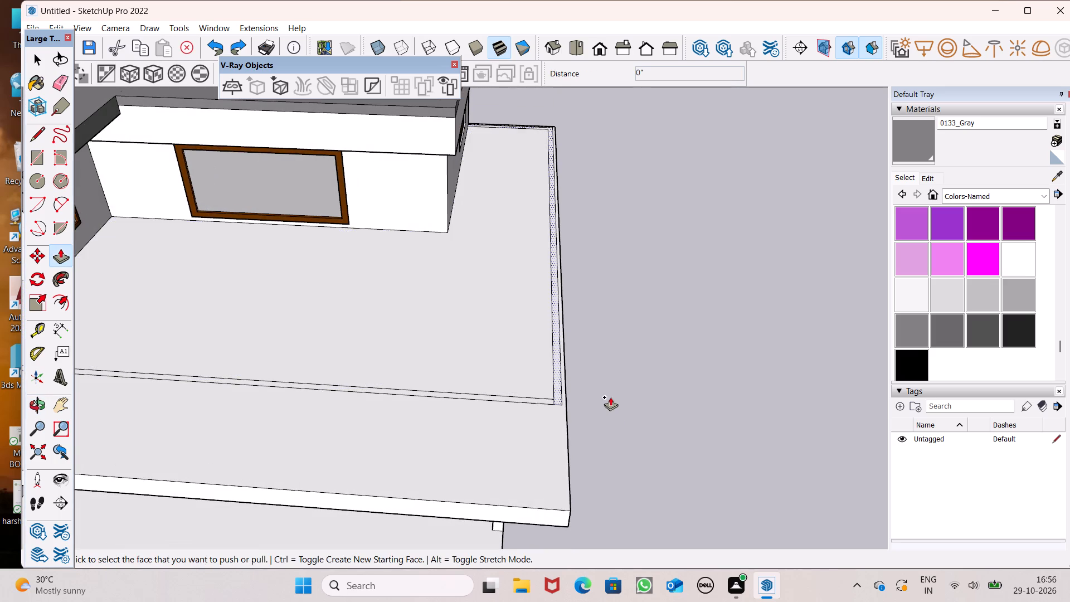
{"action": "scroll", "coordinate": [572, 410], "scroll_direction": "down", "scroll_amount": 4}
{"action": "middle_click_drag", "start_coordinate": [561, 421], "coordinate": [553, 475]}
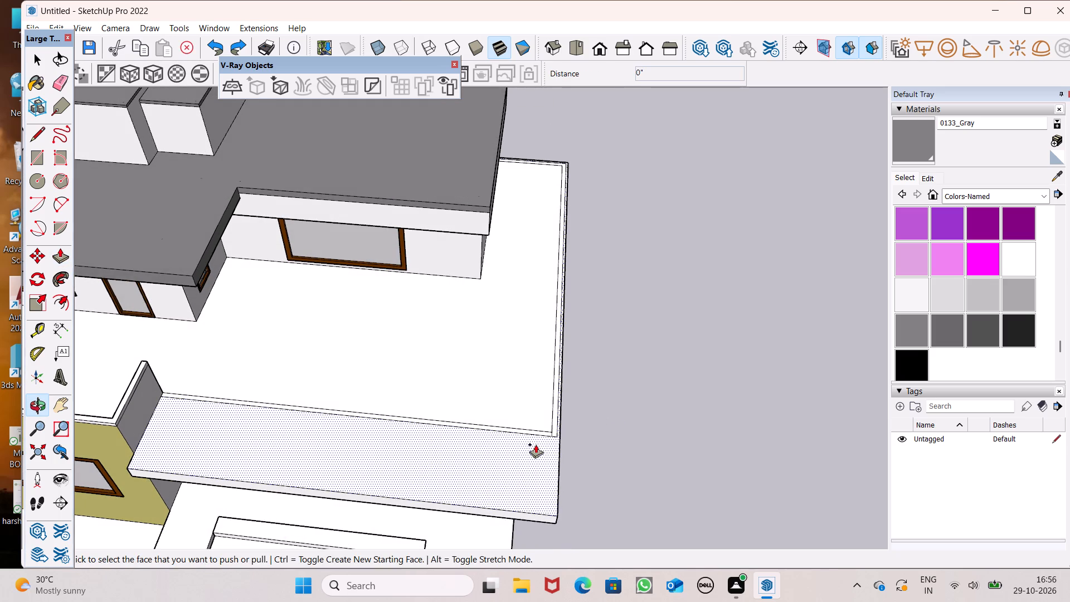
{"action": "middle_click_drag", "start_coordinate": [517, 464], "coordinate": [570, 406]}
{"action": "scroll", "coordinate": [604, 402], "scroll_direction": "up", "scroll_amount": 7}
{"action": "scroll", "coordinate": [556, 354], "scroll_direction": "up", "scroll_amount": 6}
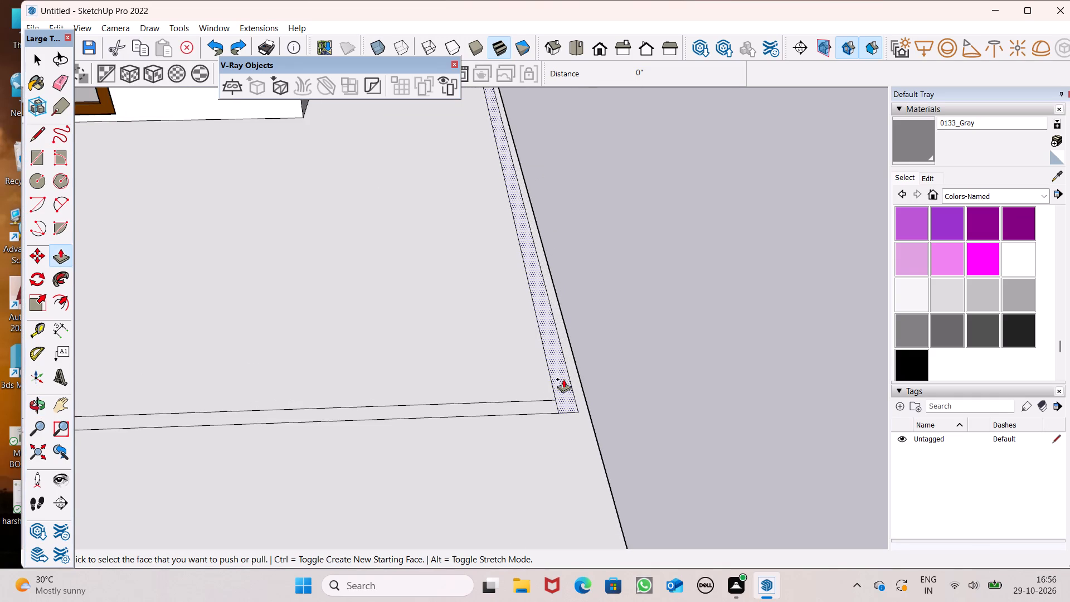
{"action": "left_click_drag", "start_coordinate": [563, 385], "coordinate": [588, 276]}
{"action": "type", "text": "4'"}
{"action": "key", "text": "Return"}
{"action": "scroll", "coordinate": [587, 297], "scroll_direction": "down", "scroll_amount": 5}
{"action": "middle_click_drag", "start_coordinate": [614, 333], "coordinate": [464, 331]}
{"action": "scroll", "coordinate": [549, 366], "scroll_direction": "down", "scroll_amount": 6}
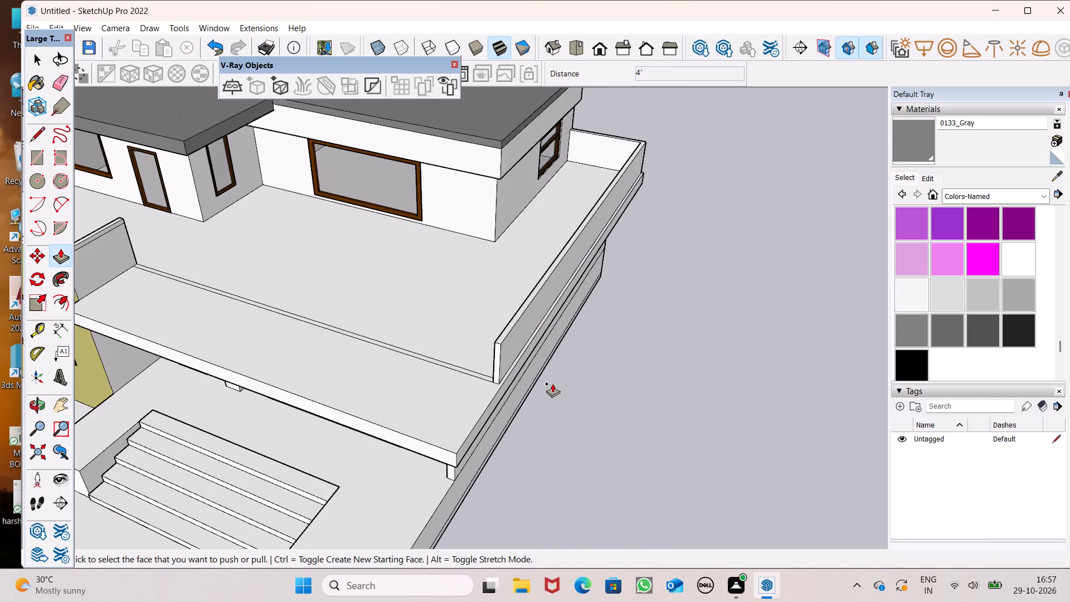
Measure the height of the long-side parapet wall at its front end with the Dimension tool.
{"action": "middle_click_drag", "start_coordinate": [610, 382], "coordinate": [755, 300]}
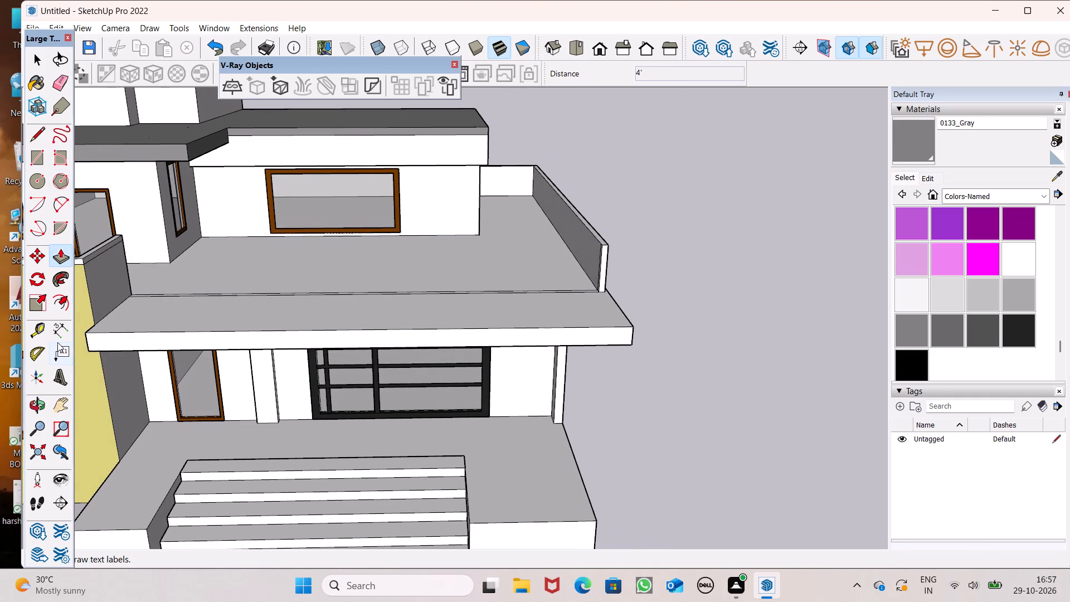
{"action": "left_click", "coordinate": [56, 330]}
{"action": "scroll", "coordinate": [293, 250], "scroll_direction": "up", "scroll_amount": 7}
{"action": "scroll", "coordinate": [383, 234], "scroll_direction": "down", "scroll_amount": 7}
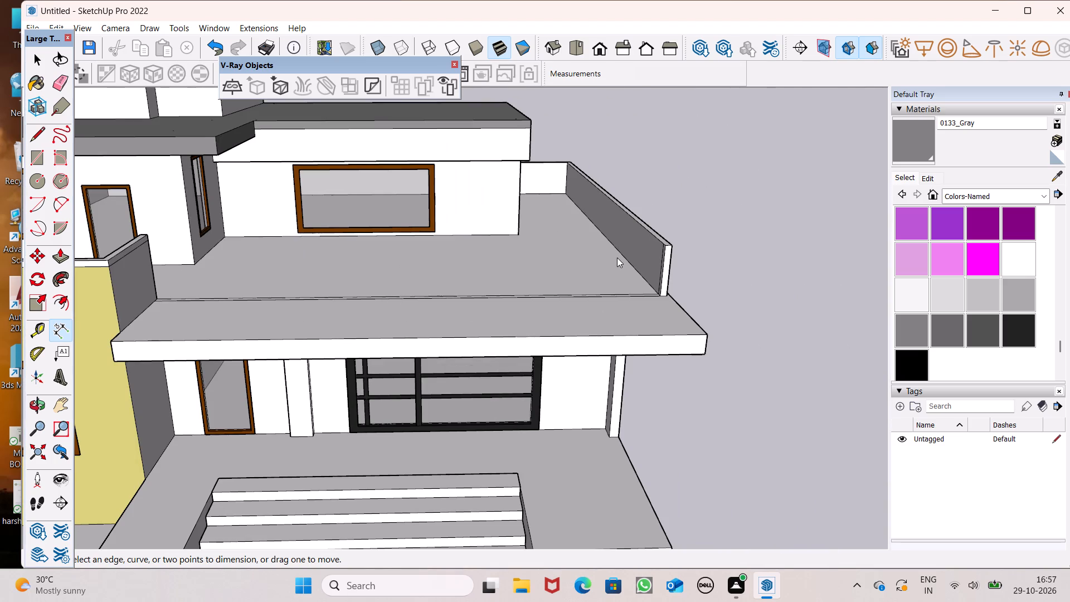
{"action": "scroll", "coordinate": [644, 240], "scroll_direction": "up", "scroll_amount": 4}
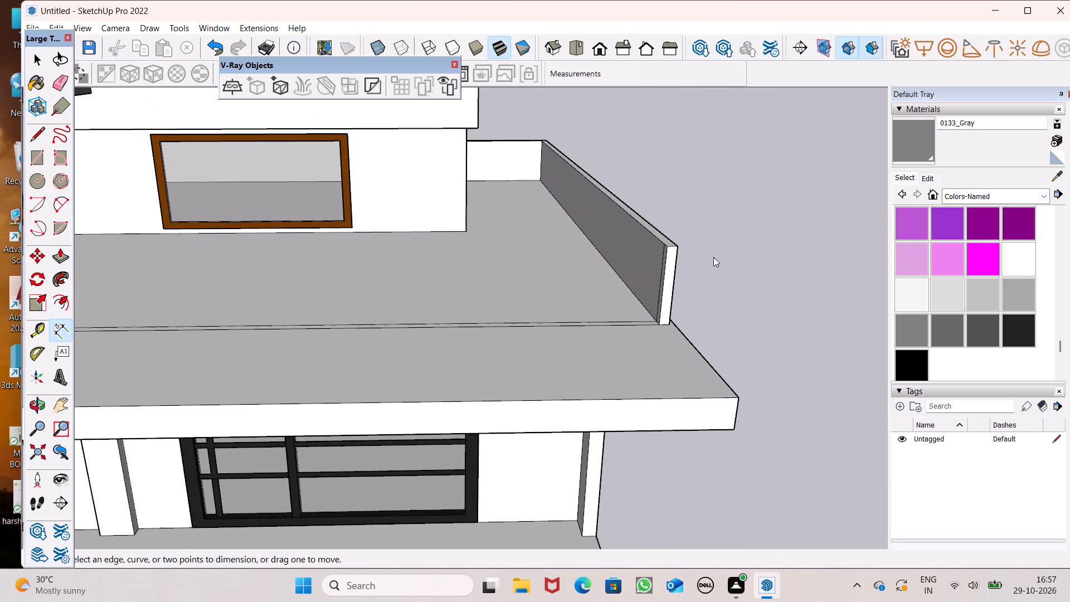
{"action": "scroll", "coordinate": [687, 258], "scroll_direction": "up", "scroll_amount": 6}
{"action": "scroll", "coordinate": [673, 250], "scroll_direction": "down", "scroll_amount": 4}
{"action": "middle_click_drag", "start_coordinate": [670, 266], "coordinate": [732, 319]}
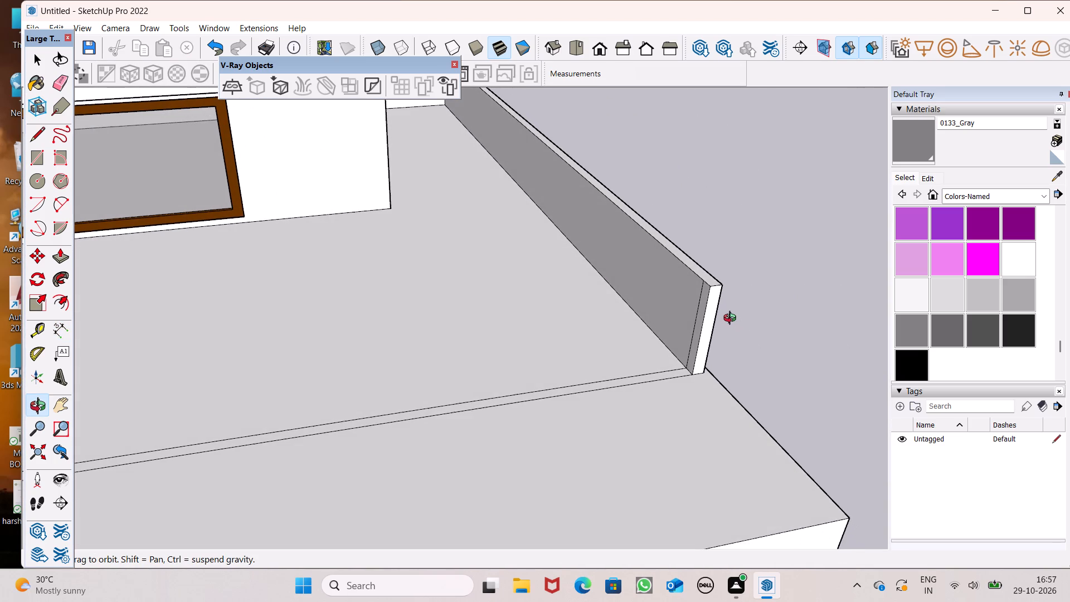
{"action": "middle_click_drag", "start_coordinate": [732, 319], "coordinate": [731, 323]}
{"action": "scroll", "coordinate": [686, 310], "scroll_direction": "up", "scroll_amount": 3}
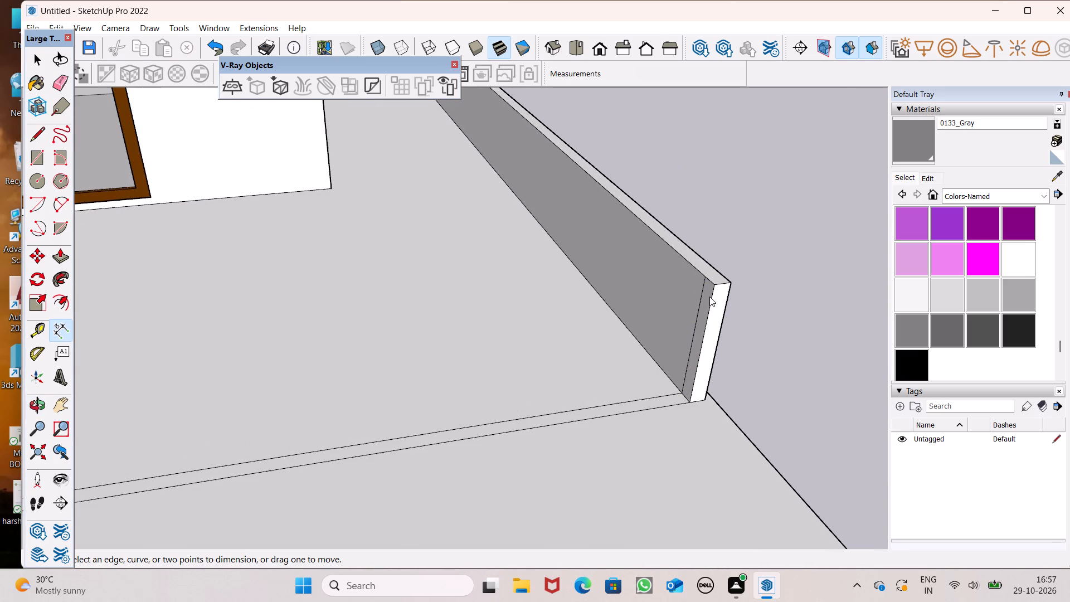
{"action": "left_click", "coordinate": [715, 285]}
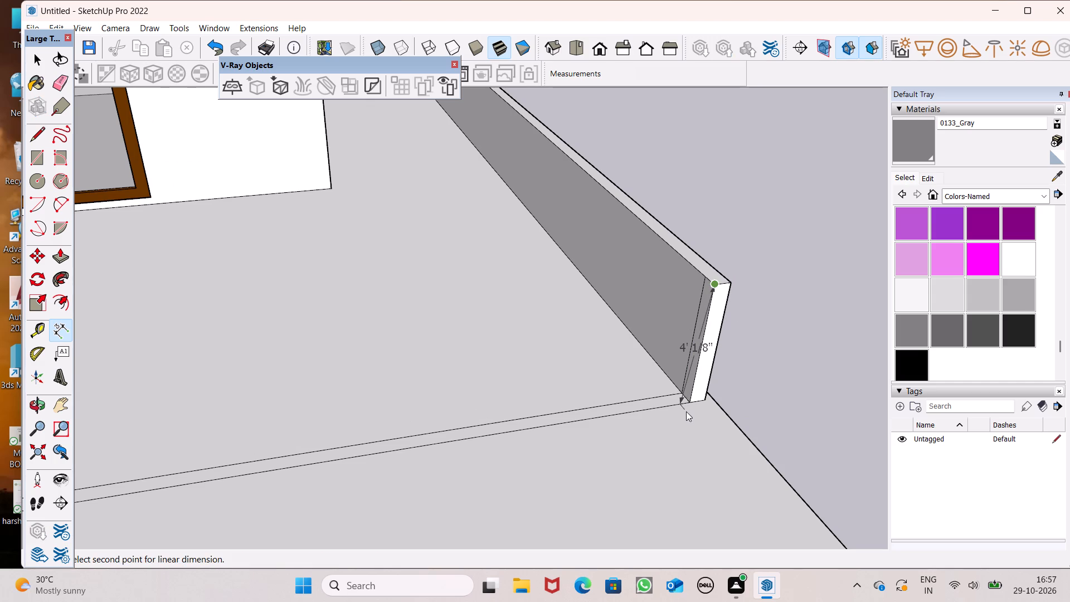
{"action": "key", "text": "space"}
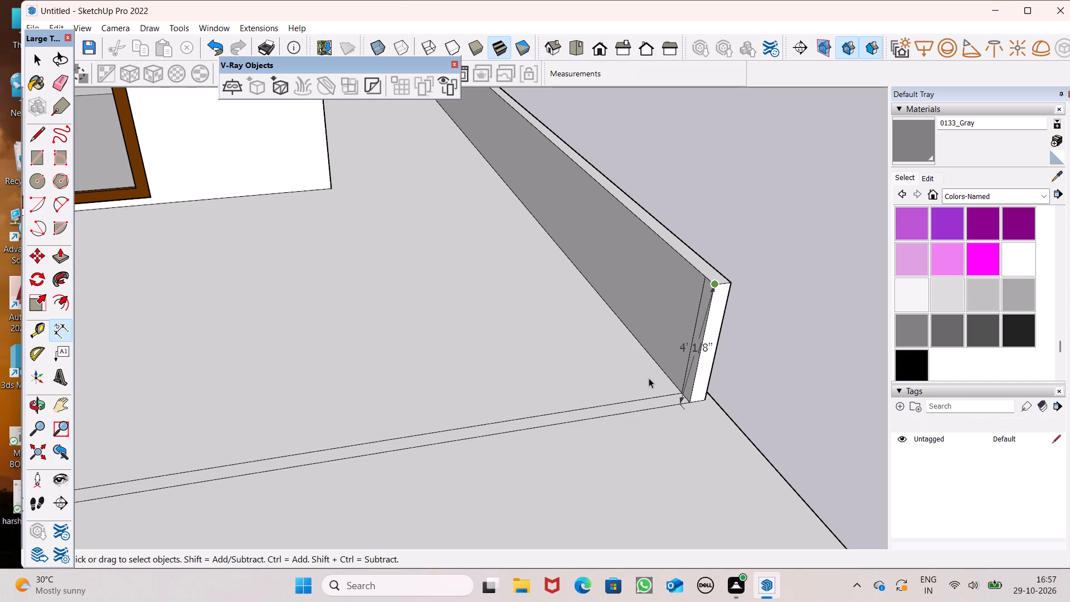
Push/Pull the lower roof's front strip up to the same height as the 4' long-side parapet wall.
{"action": "scroll", "coordinate": [711, 343], "scroll_direction": "down", "scroll_amount": 12}
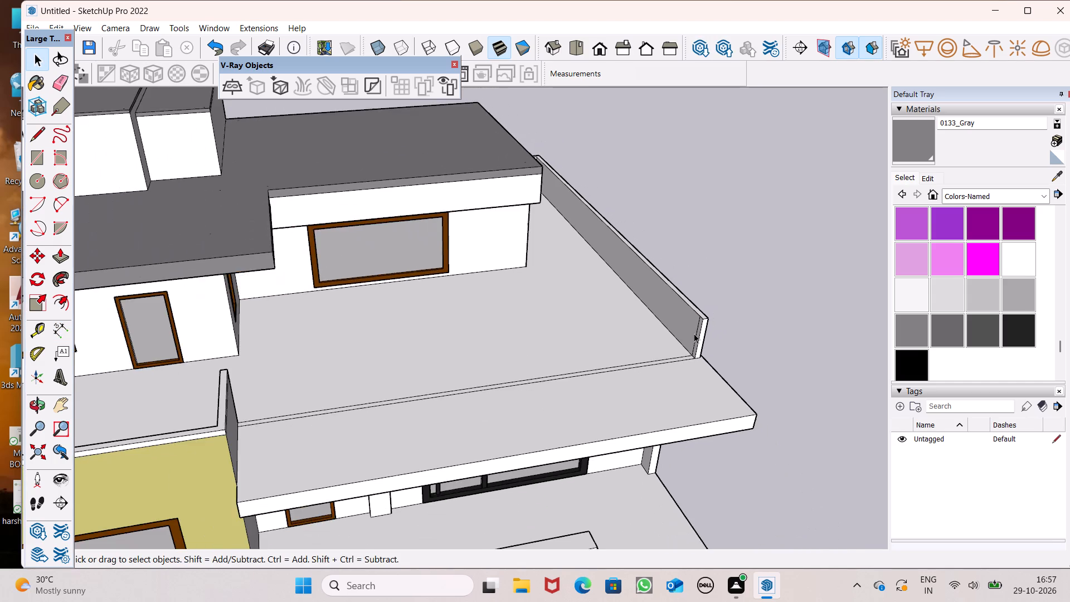
{"action": "scroll", "coordinate": [694, 332], "scroll_direction": "down", "scroll_amount": 4}
{"action": "middle_click_drag", "start_coordinate": [690, 372], "coordinate": [508, 409]}
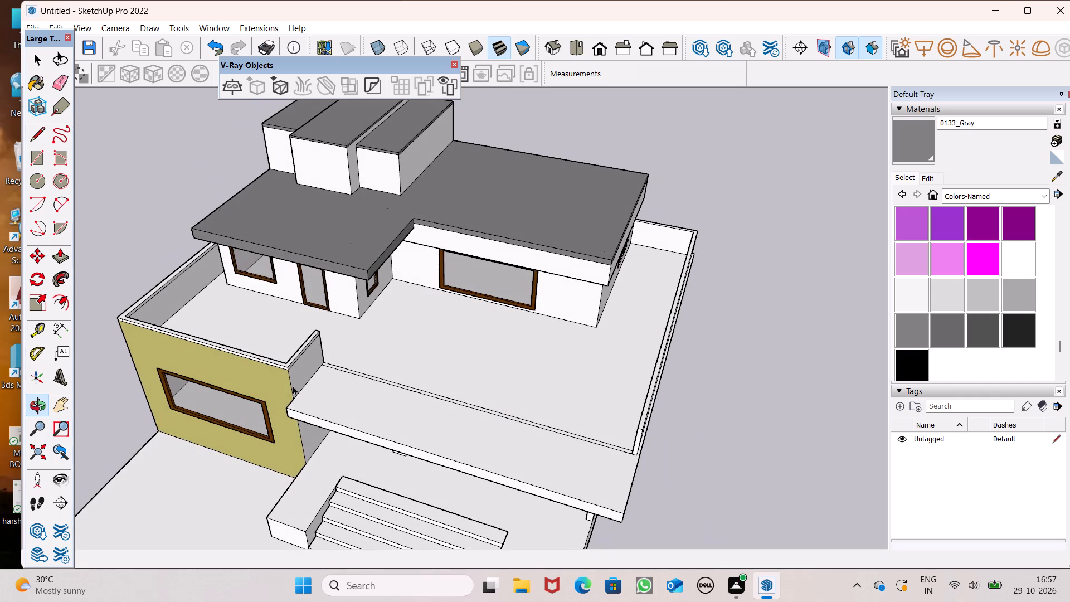
{"action": "left_click", "coordinate": [53, 256]}
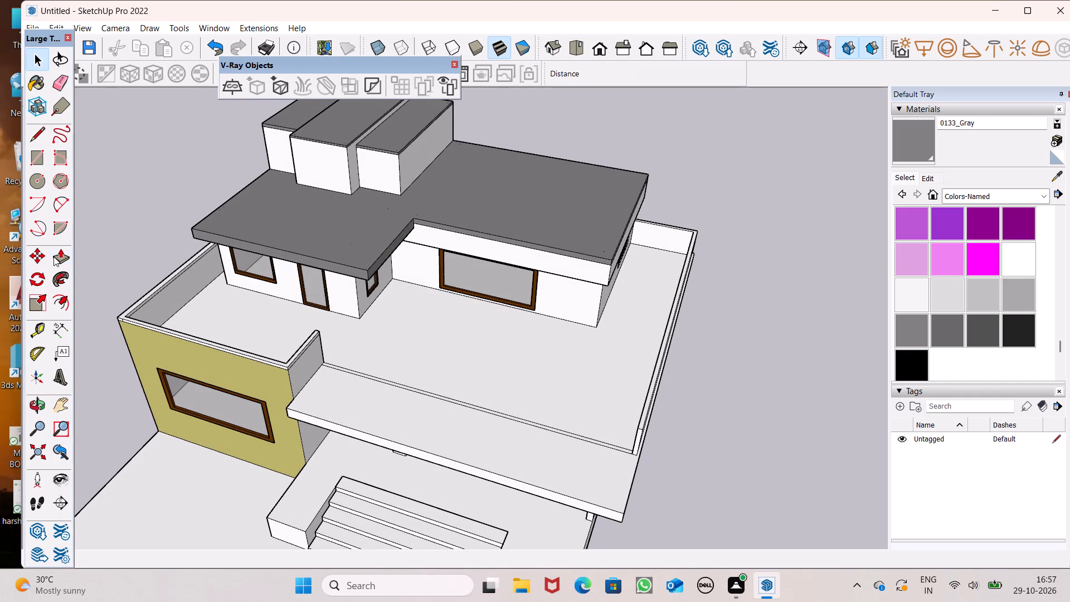
{"action": "scroll", "coordinate": [528, 422], "scroll_direction": "up", "scroll_amount": 6}
{"action": "left_click_drag", "start_coordinate": [710, 477], "coordinate": [748, 457]}
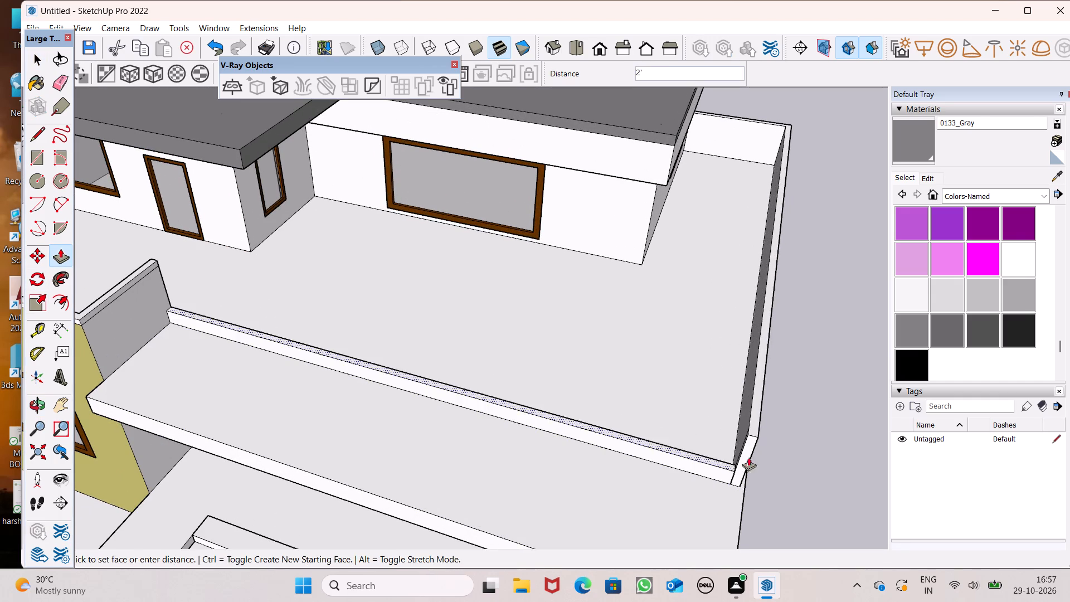
{"action": "left_click_drag", "start_coordinate": [748, 457], "coordinate": [752, 435]}
{"action": "scroll", "coordinate": [634, 406], "scroll_direction": "down", "scroll_amount": 3}
{"action": "middle_click_drag", "start_coordinate": [719, 426], "coordinate": [687, 383]}
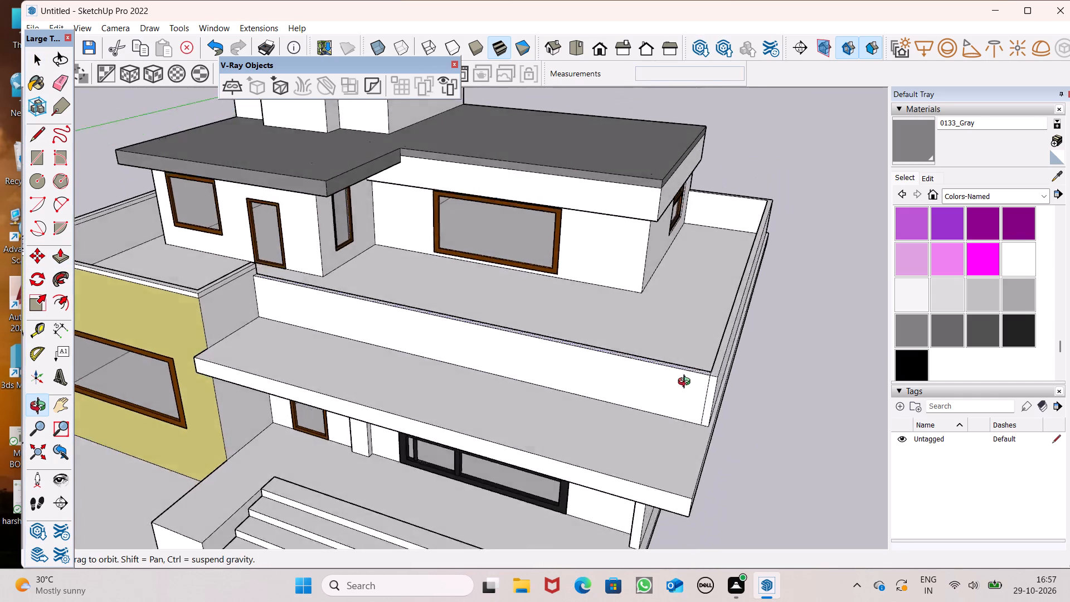
Erase the stray vertical edge on the inside of the parapet near the front and long-side walls' corner.
{"action": "middle_click_drag", "start_coordinate": [687, 383], "coordinate": [380, 357]}
{"action": "scroll", "coordinate": [221, 383], "scroll_direction": "up", "scroll_amount": 7}
{"action": "middle_click_drag", "start_coordinate": [309, 404], "coordinate": [136, 423]}
{"action": "left_click", "coordinate": [53, 83]}
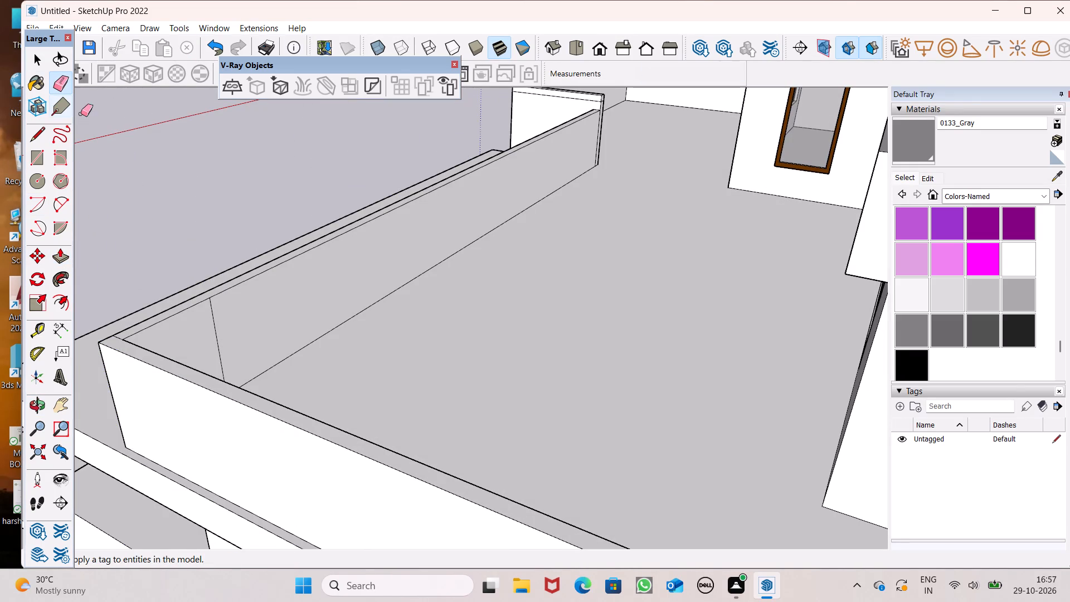
{"action": "left_click_drag", "start_coordinate": [212, 330], "coordinate": [220, 319]}
Push/Pull the front parapet wall's inner face by about 2 7/8".
{"action": "scroll", "coordinate": [297, 264], "scroll_direction": "down", "scroll_amount": 5}
{"action": "middle_click_drag", "start_coordinate": [370, 303], "coordinate": [317, 434]}
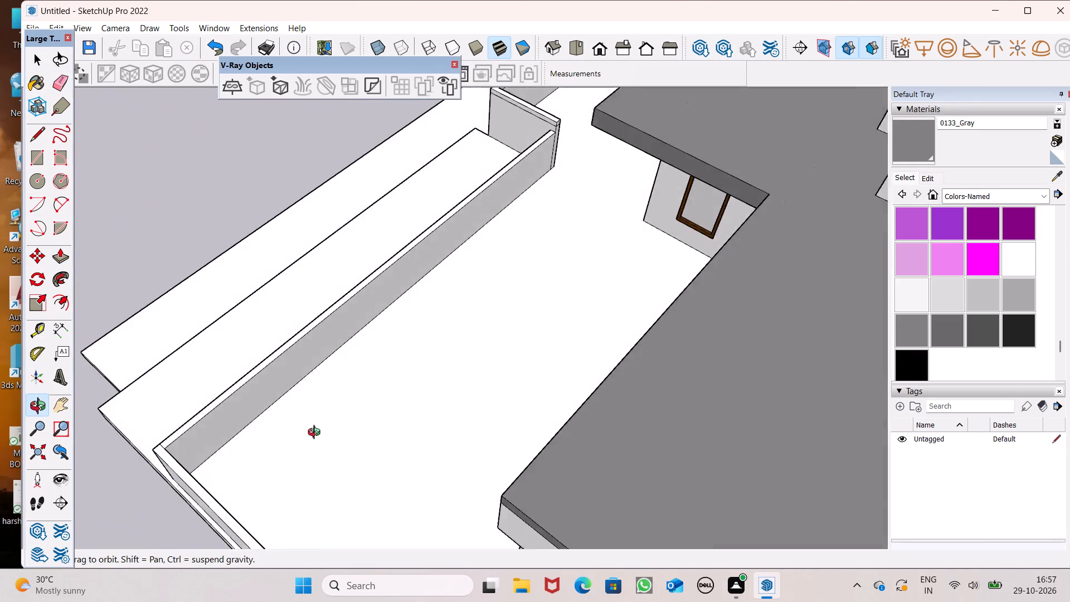
{"action": "middle_click_drag", "start_coordinate": [317, 434], "coordinate": [167, 400]}
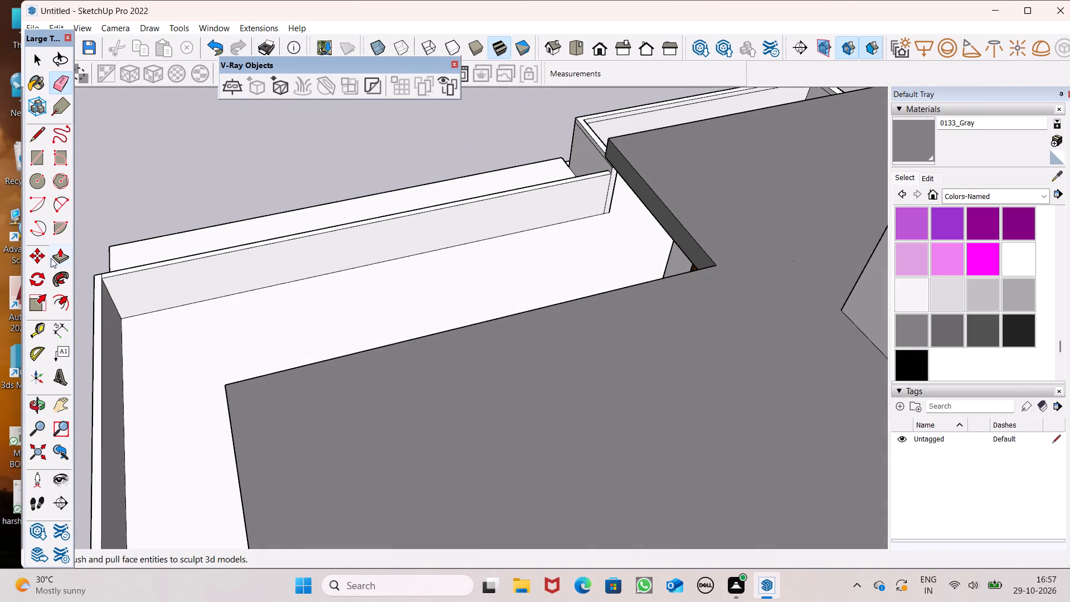
{"action": "left_click", "coordinate": [60, 259]}
{"action": "scroll", "coordinate": [128, 258], "scroll_direction": "up", "scroll_amount": 7}
{"action": "scroll", "coordinate": [214, 308], "scroll_direction": "down", "scroll_amount": 5}
{"action": "scroll", "coordinate": [159, 364], "scroll_direction": "up", "scroll_amount": 3}
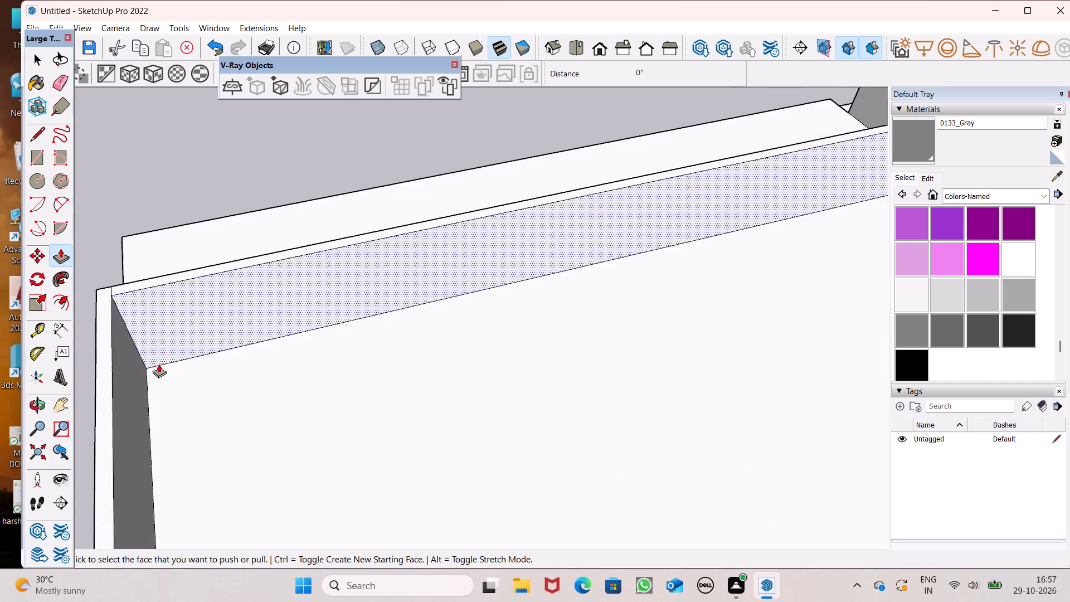
{"action": "scroll", "coordinate": [159, 364], "scroll_direction": "up", "scroll_amount": 3}
{"action": "left_click_drag", "start_coordinate": [158, 326], "coordinate": [160, 318]}
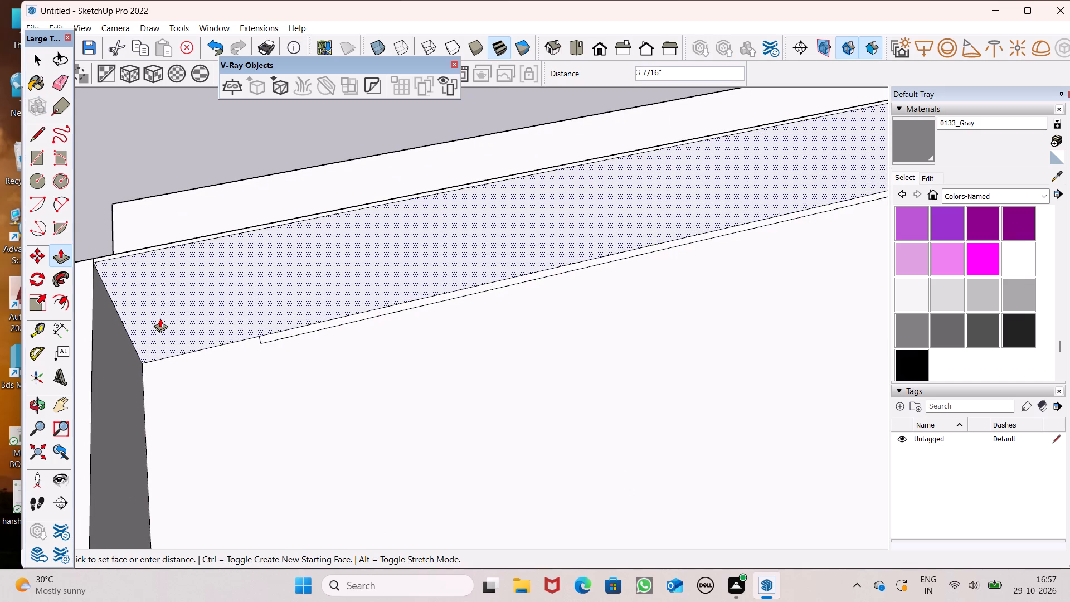
{"action": "left_click_drag", "start_coordinate": [160, 318], "coordinate": [160, 319]}
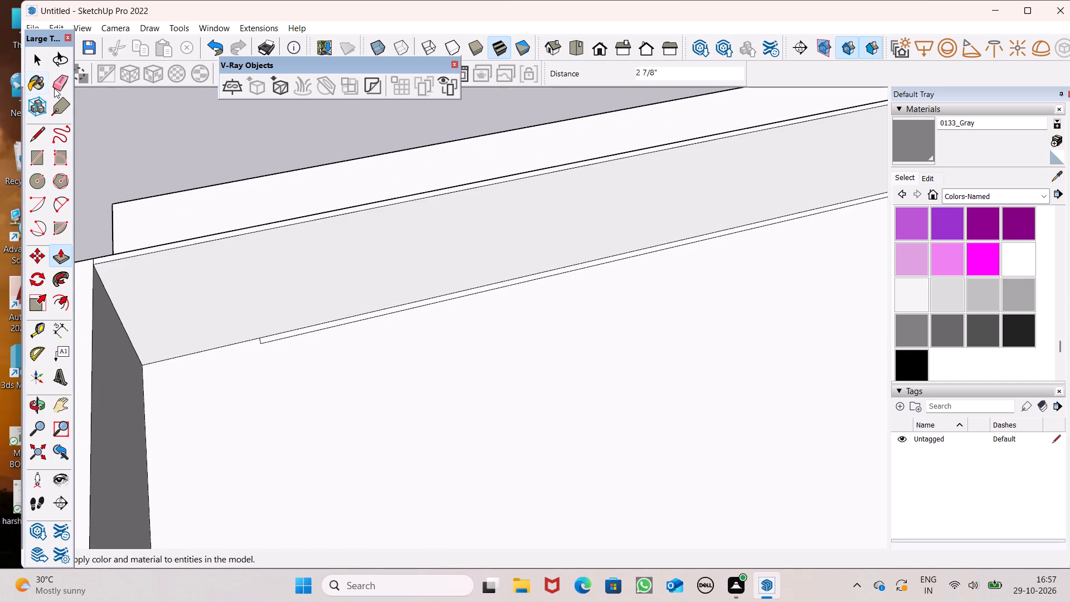
Erase the leftover line on the roof floor along the inner base of the front parapet.
{"action": "left_click", "coordinate": [54, 88]}
{"action": "scroll", "coordinate": [264, 407], "scroll_direction": "up", "scroll_amount": 7}
{"action": "left_click_drag", "start_coordinate": [255, 291], "coordinate": [265, 290]}
Erase the leftover vertical edge on the front parapet's outer face and the seam on its top at the outer corner.
{"action": "scroll", "coordinate": [265, 290], "scroll_direction": "up", "scroll_amount": 1}
{"action": "scroll", "coordinate": [270, 394], "scroll_direction": "down", "scroll_amount": 16}
{"action": "middle_click_drag", "start_coordinate": [219, 387], "coordinate": [320, 406]}
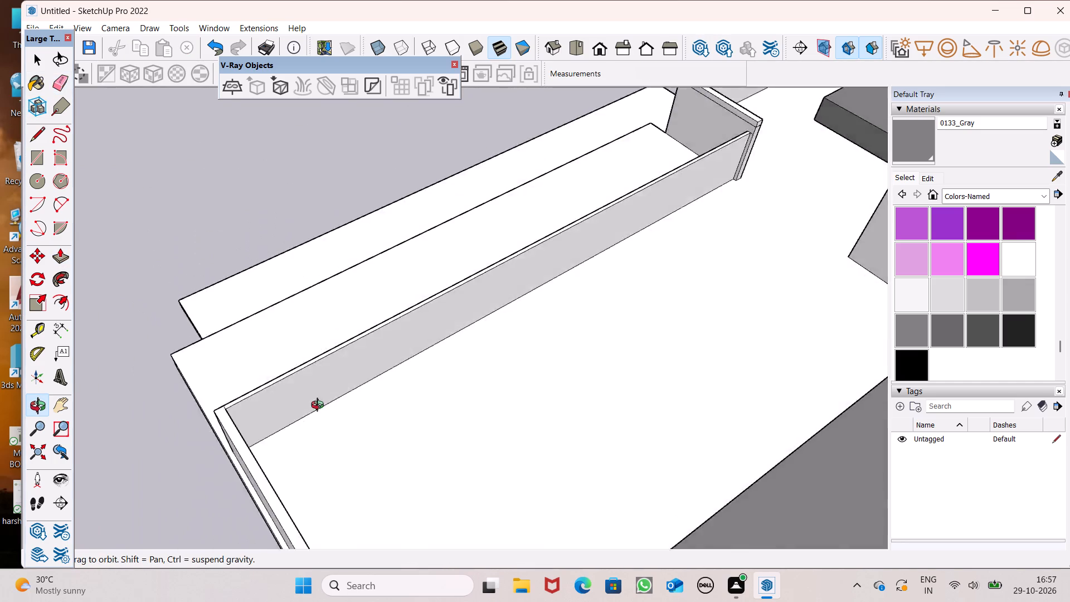
{"action": "middle_click_drag", "start_coordinate": [320, 406], "coordinate": [703, 357]}
{"action": "middle_click_drag", "start_coordinate": [588, 410], "coordinate": [795, 472]}
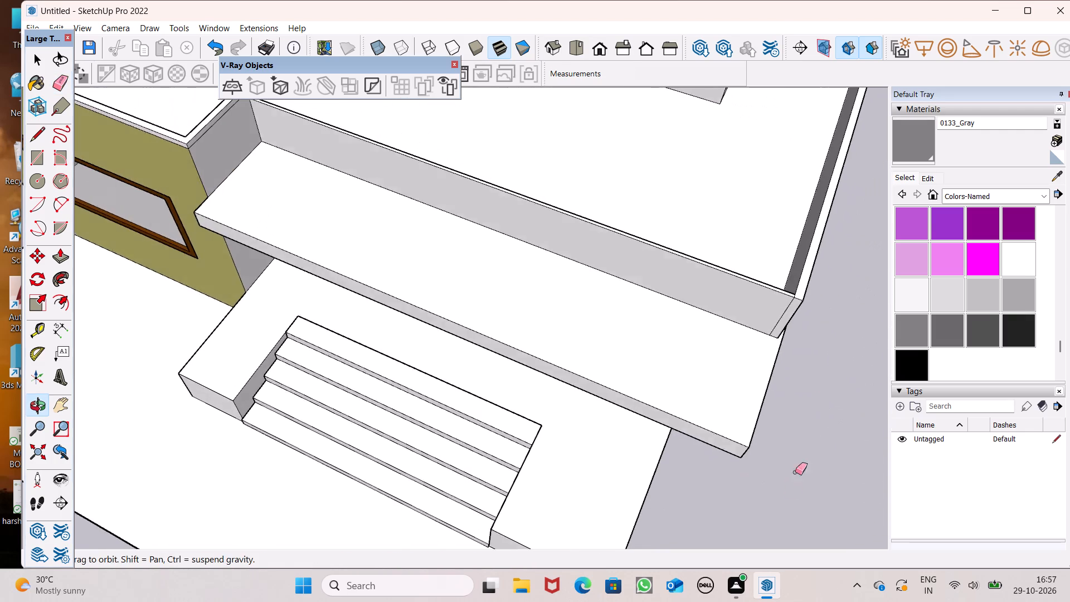
{"action": "middle_click_drag", "start_coordinate": [795, 472], "coordinate": [795, 483]}
{"action": "scroll", "coordinate": [794, 309], "scroll_direction": "up", "scroll_amount": 6}
{"action": "left_click_drag", "start_coordinate": [784, 309], "coordinate": [774, 305]}
{"action": "scroll", "coordinate": [786, 279], "scroll_direction": "up", "scroll_amount": 4}
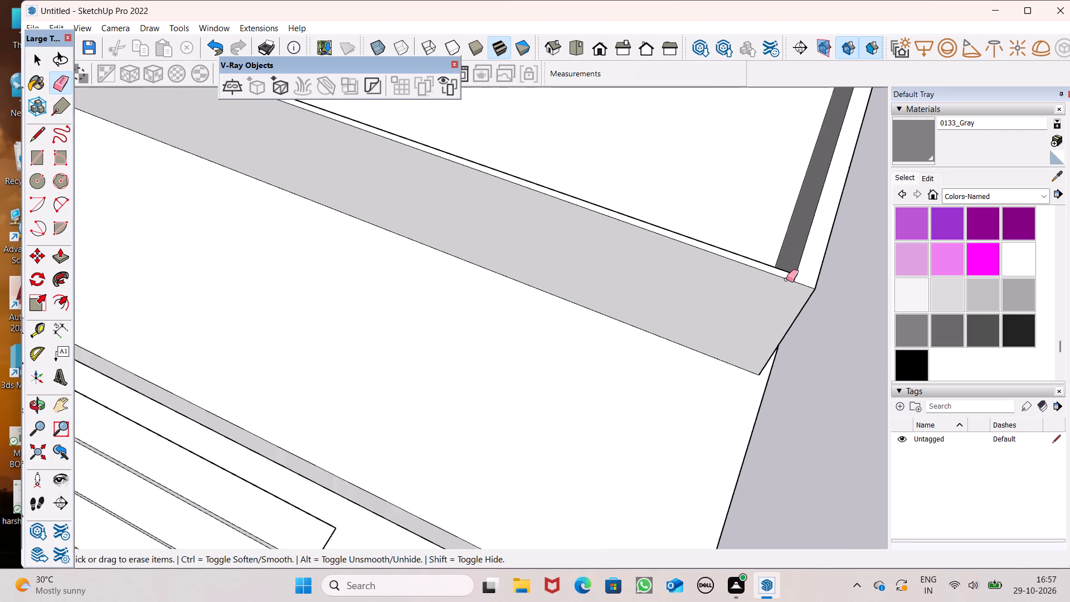
{"action": "scroll", "coordinate": [786, 279], "scroll_direction": "up", "scroll_amount": 9}
{"action": "middle_click", "coordinate": [792, 276]}
{"action": "left_click", "coordinate": [807, 276]}
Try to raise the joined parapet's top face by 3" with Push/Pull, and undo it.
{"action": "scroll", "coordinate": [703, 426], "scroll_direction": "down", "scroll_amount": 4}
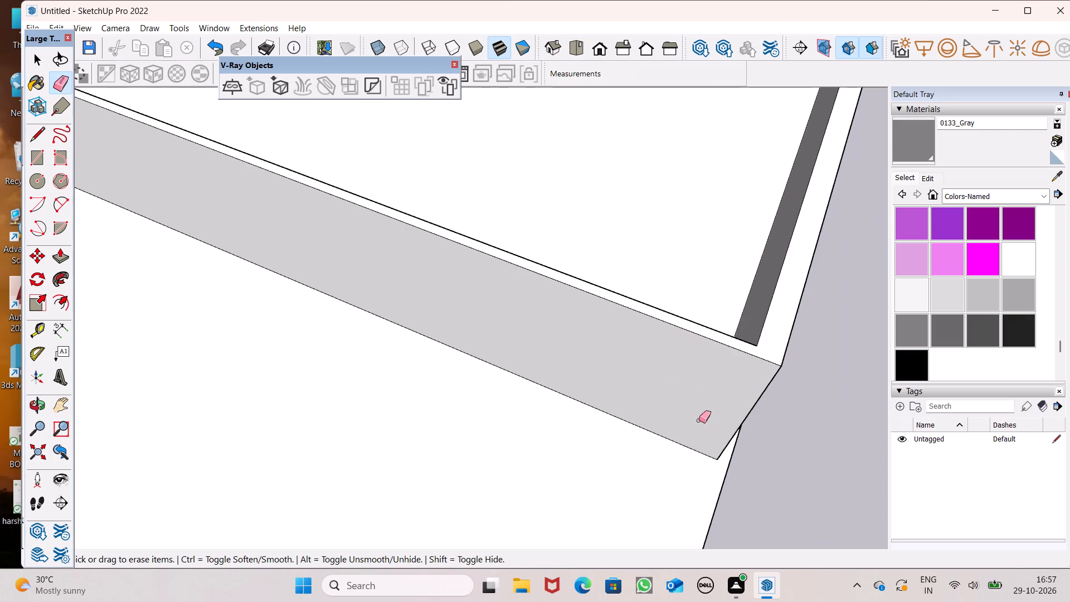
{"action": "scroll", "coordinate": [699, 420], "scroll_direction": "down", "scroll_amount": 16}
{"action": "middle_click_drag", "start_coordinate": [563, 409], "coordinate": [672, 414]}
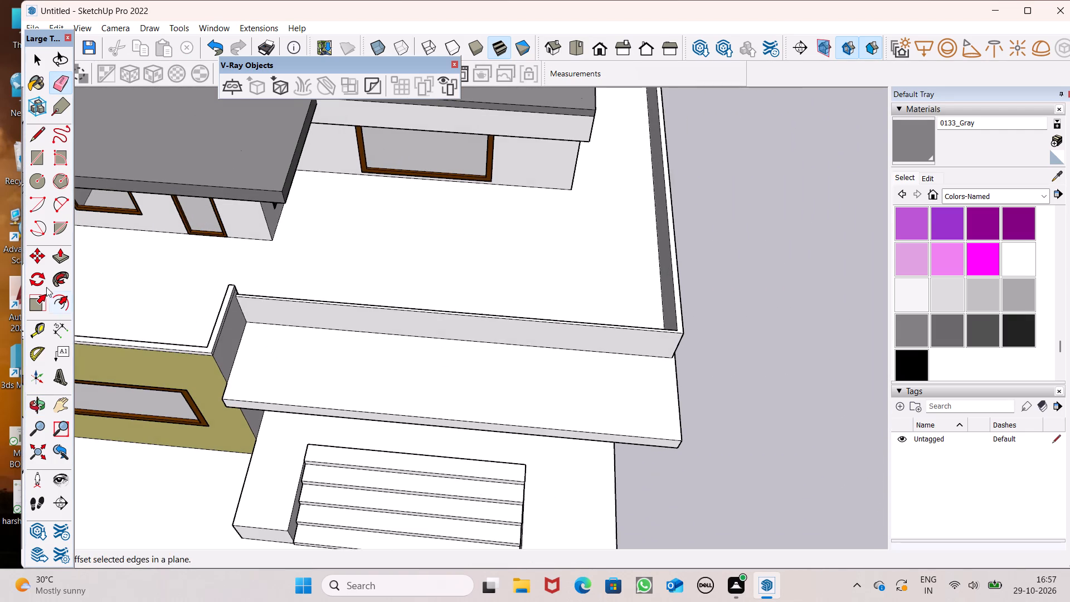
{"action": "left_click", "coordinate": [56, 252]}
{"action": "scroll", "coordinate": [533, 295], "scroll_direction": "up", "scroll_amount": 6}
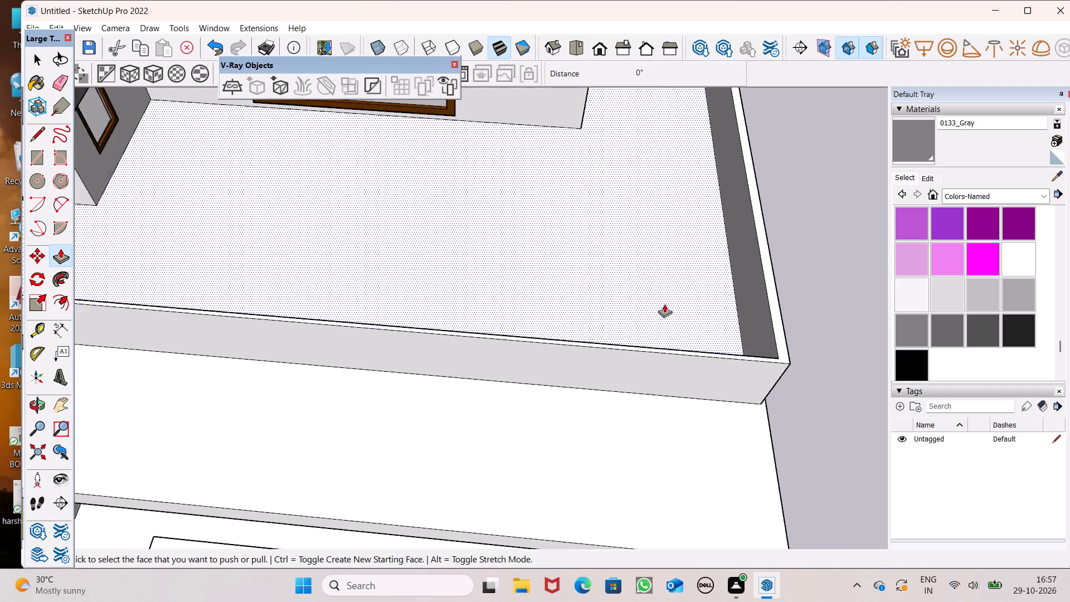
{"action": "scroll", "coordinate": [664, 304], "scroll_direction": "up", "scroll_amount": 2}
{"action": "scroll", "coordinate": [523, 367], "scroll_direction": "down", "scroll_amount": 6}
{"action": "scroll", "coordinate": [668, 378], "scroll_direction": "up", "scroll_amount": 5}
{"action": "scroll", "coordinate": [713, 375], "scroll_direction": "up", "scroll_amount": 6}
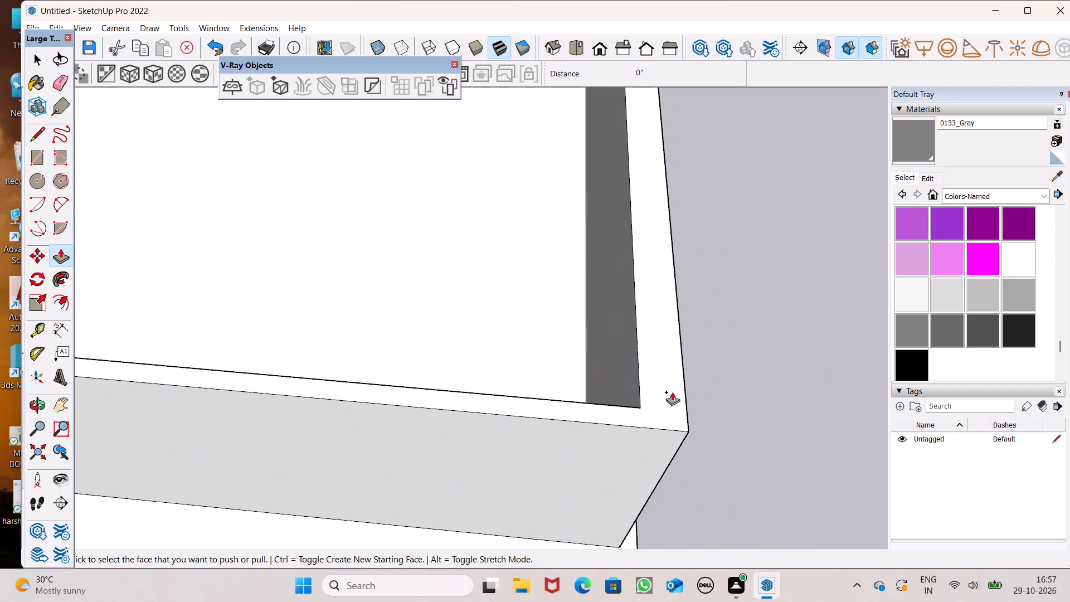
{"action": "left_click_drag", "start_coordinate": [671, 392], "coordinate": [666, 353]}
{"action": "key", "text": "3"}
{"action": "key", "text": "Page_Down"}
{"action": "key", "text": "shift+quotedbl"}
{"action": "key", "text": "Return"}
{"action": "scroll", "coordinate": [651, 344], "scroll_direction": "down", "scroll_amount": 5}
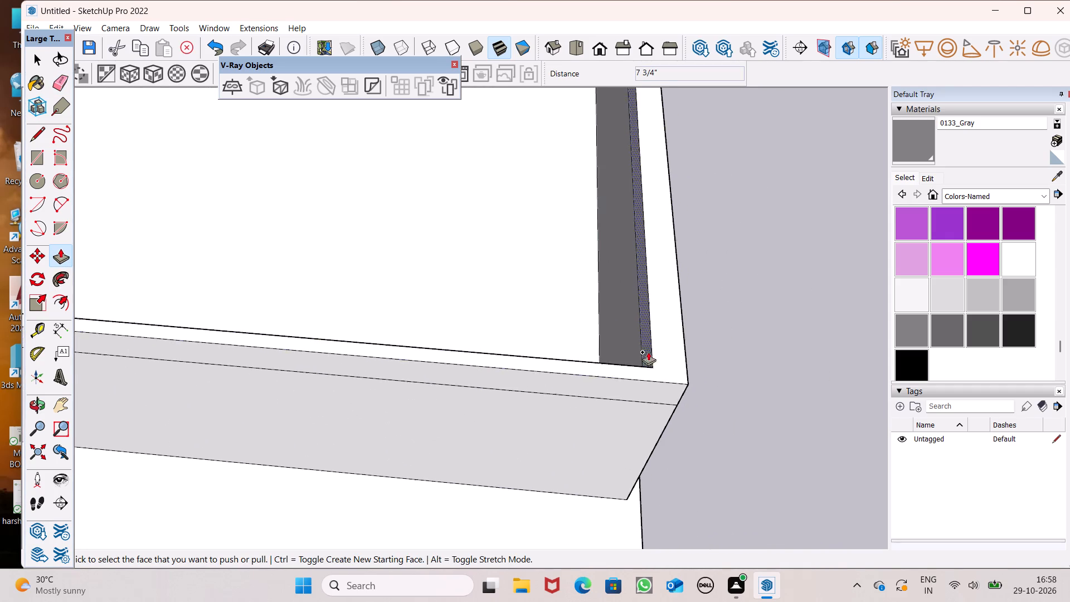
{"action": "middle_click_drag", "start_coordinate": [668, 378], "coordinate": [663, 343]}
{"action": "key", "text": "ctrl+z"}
Push/Pull the joined parapet's top face up 3" as a separate band.
{"action": "scroll", "coordinate": [660, 351], "scroll_direction": "up", "scroll_amount": 6}
{"action": "left_click_drag", "start_coordinate": [658, 363], "coordinate": [648, 224]}
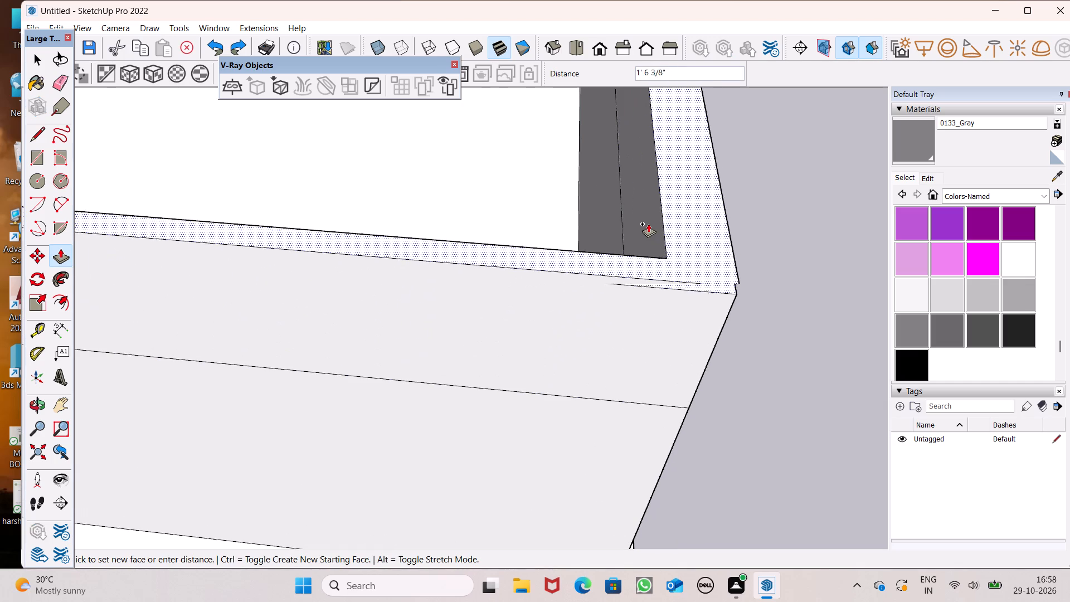
{"action": "left_click_drag", "start_coordinate": [648, 224], "coordinate": [648, 221]}
{"action": "key", "text": "3"}
{"action": "key", "text": "shift+quotedbl"}
{"action": "key", "text": "Return"}
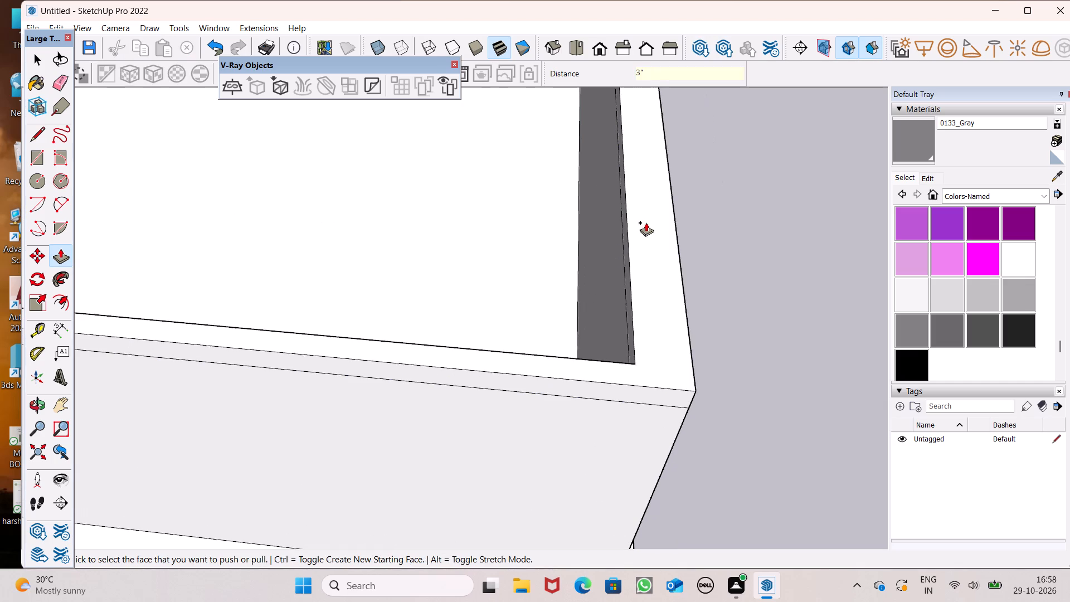
{"action": "key", "text": "space"}
Paint the front parapet's outer face below the top band with Translucent Glass Gray from the Glass and Mirrors materials.
{"action": "scroll", "coordinate": [588, 303], "scroll_direction": "down", "scroll_amount": 12}
{"action": "middle_click_drag", "start_coordinate": [585, 353], "coordinate": [627, 304]}
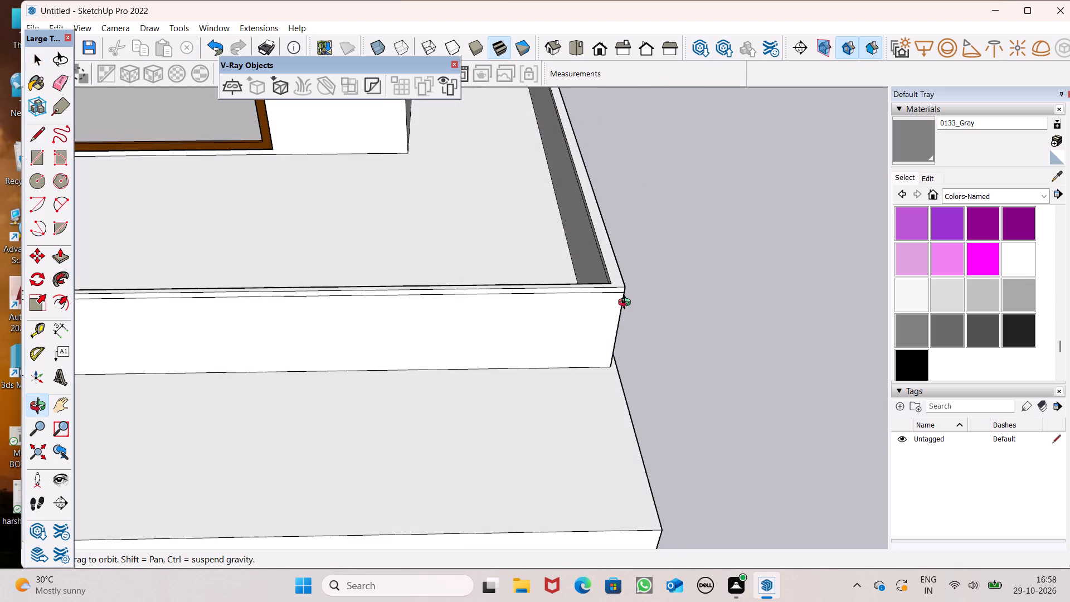
{"action": "middle_click_drag", "start_coordinate": [627, 304], "coordinate": [628, 300]}
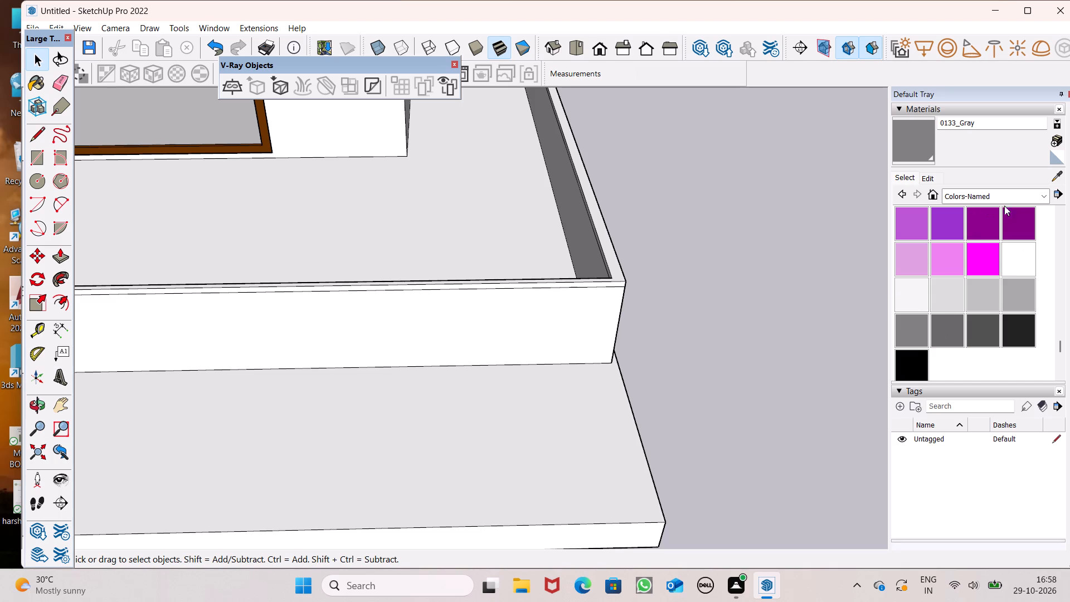
{"action": "left_click", "coordinate": [1019, 191]}
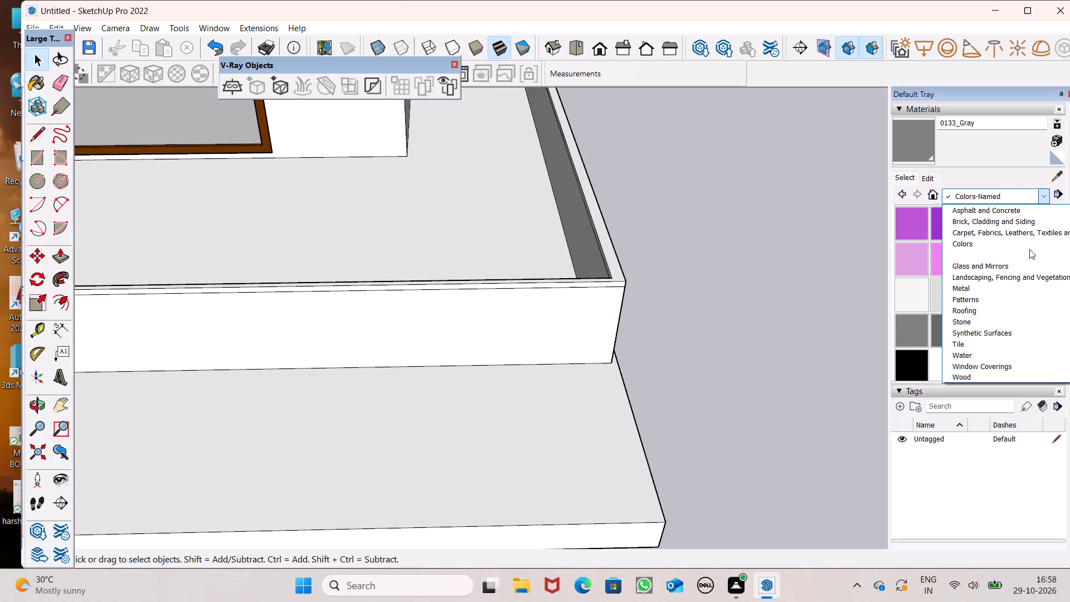
{"action": "left_click", "coordinate": [1031, 246]}
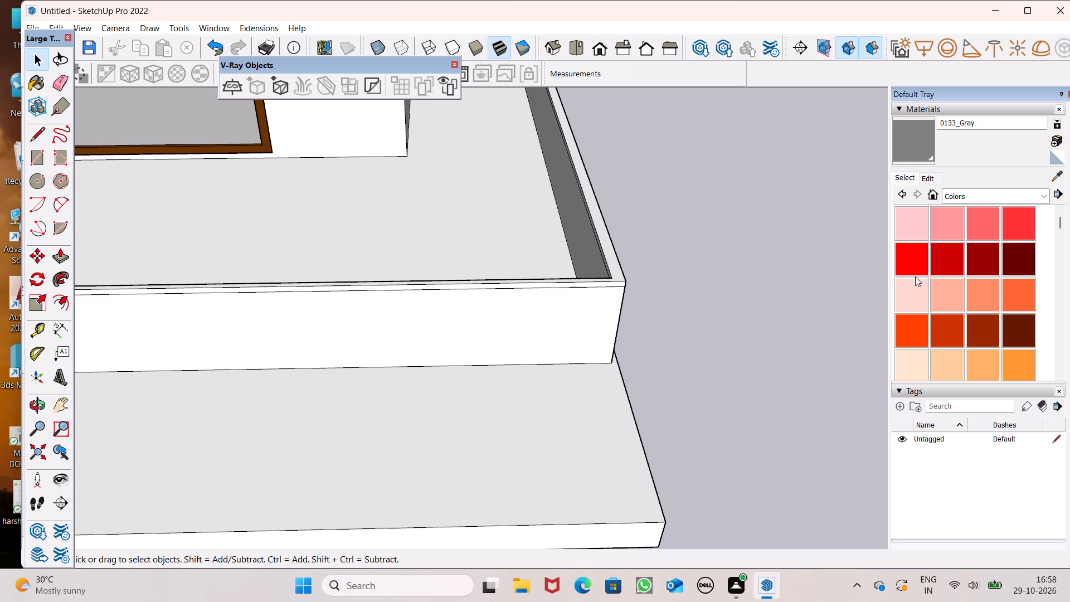
{"action": "scroll", "coordinate": [1037, 299], "scroll_direction": "down", "scroll_amount": 2}
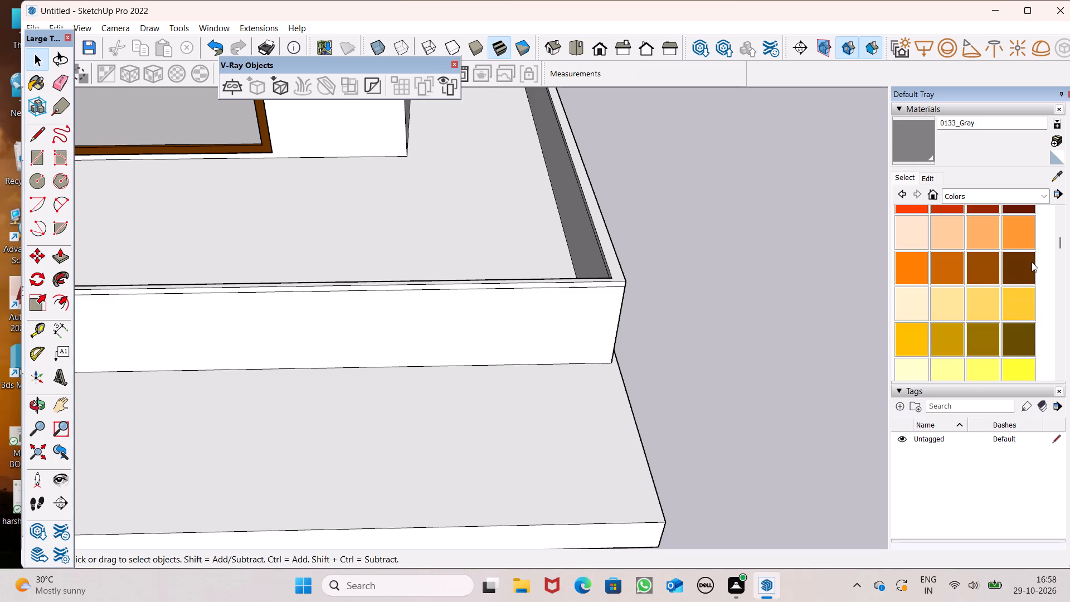
{"action": "left_click", "coordinate": [1032, 198]}
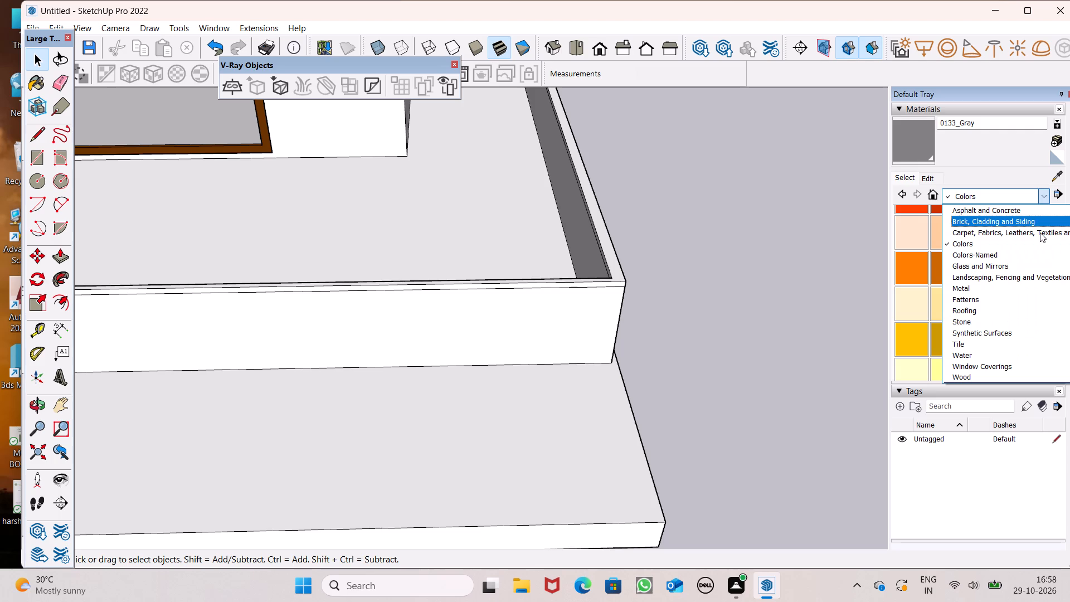
{"action": "left_click", "coordinate": [1014, 265]}
{"action": "left_click", "coordinate": [1013, 262]}
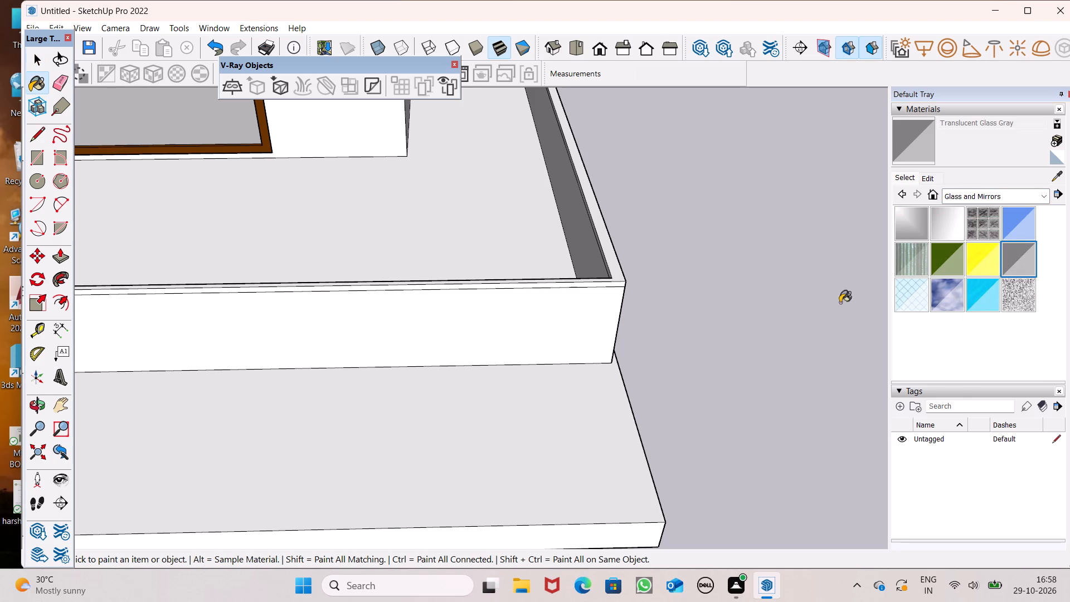
{"action": "left_click", "coordinate": [552, 351]}
Paint the front parapet's inner face below the top band with the same Translucent Glass Gray.
{"action": "middle_click_drag", "start_coordinate": [573, 361], "coordinate": [732, 339]}
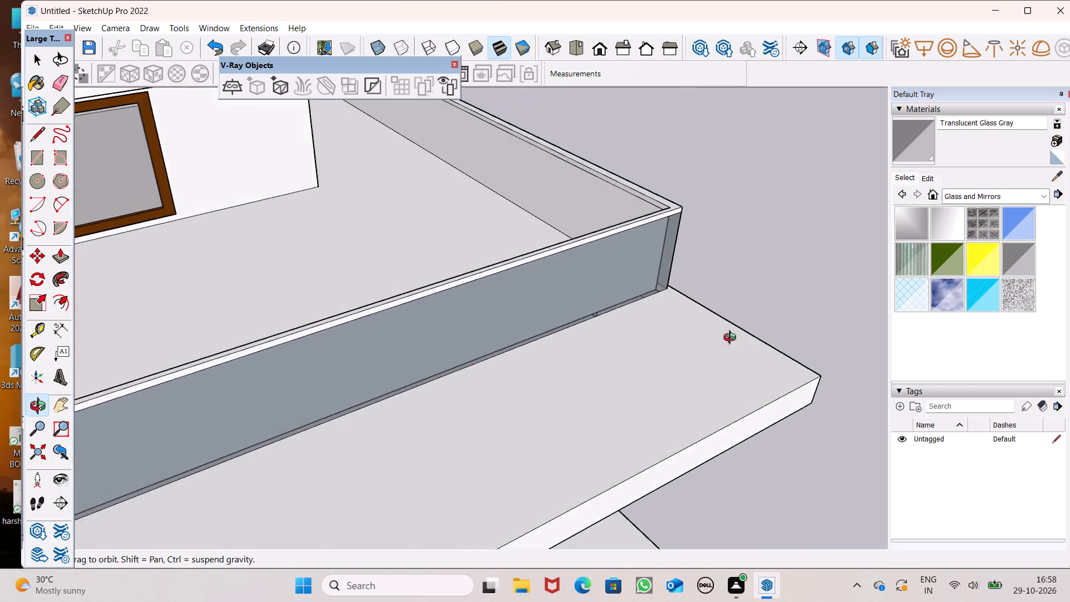
{"action": "middle_click_drag", "start_coordinate": [732, 339], "coordinate": [732, 339]}
{"action": "scroll", "coordinate": [732, 339], "scroll_direction": "up", "scroll_amount": 1}
{"action": "scroll", "coordinate": [654, 343], "scroll_direction": "down", "scroll_amount": 6}
{"action": "middle_click_drag", "start_coordinate": [320, 433], "coordinate": [616, 397]}
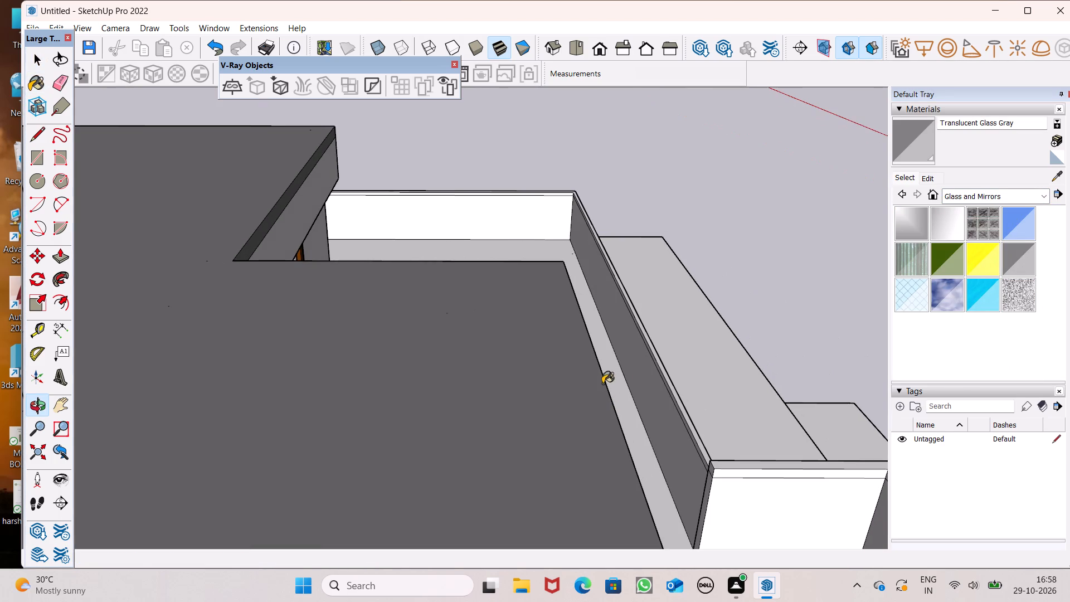
{"action": "left_click", "coordinate": [655, 378]}
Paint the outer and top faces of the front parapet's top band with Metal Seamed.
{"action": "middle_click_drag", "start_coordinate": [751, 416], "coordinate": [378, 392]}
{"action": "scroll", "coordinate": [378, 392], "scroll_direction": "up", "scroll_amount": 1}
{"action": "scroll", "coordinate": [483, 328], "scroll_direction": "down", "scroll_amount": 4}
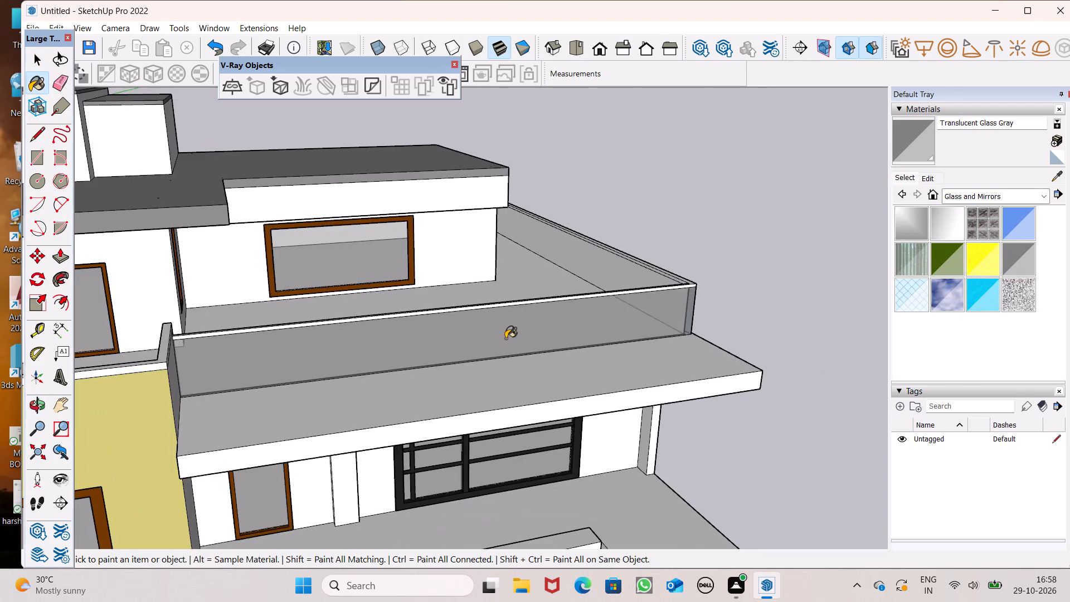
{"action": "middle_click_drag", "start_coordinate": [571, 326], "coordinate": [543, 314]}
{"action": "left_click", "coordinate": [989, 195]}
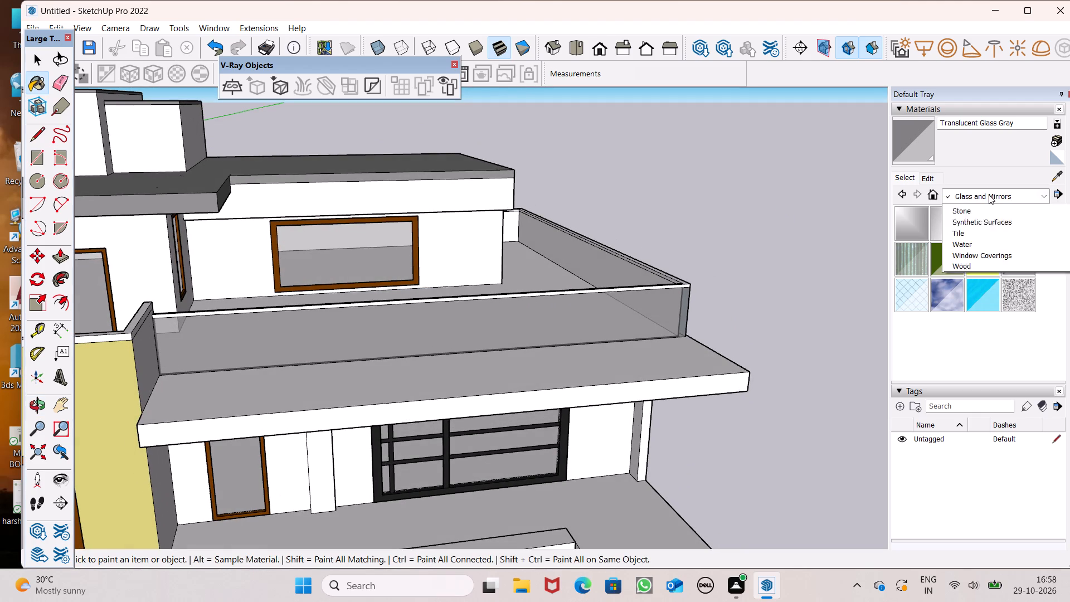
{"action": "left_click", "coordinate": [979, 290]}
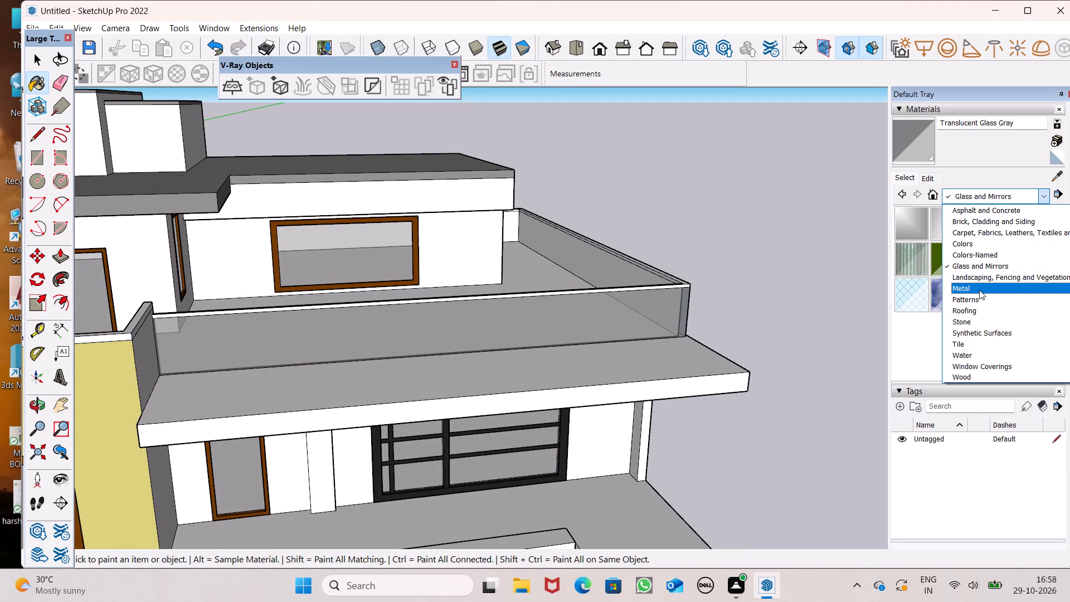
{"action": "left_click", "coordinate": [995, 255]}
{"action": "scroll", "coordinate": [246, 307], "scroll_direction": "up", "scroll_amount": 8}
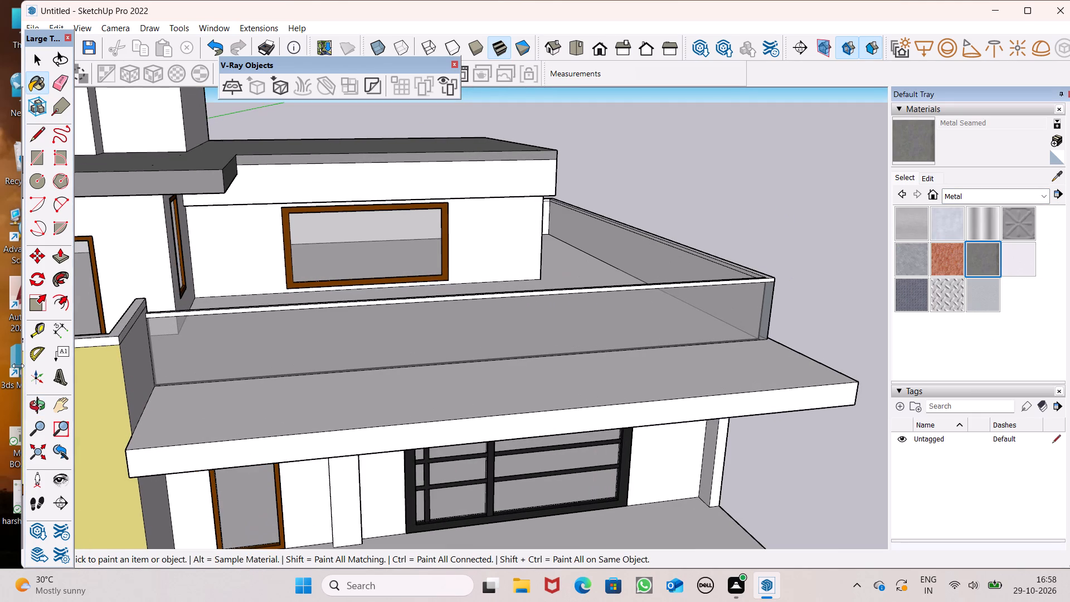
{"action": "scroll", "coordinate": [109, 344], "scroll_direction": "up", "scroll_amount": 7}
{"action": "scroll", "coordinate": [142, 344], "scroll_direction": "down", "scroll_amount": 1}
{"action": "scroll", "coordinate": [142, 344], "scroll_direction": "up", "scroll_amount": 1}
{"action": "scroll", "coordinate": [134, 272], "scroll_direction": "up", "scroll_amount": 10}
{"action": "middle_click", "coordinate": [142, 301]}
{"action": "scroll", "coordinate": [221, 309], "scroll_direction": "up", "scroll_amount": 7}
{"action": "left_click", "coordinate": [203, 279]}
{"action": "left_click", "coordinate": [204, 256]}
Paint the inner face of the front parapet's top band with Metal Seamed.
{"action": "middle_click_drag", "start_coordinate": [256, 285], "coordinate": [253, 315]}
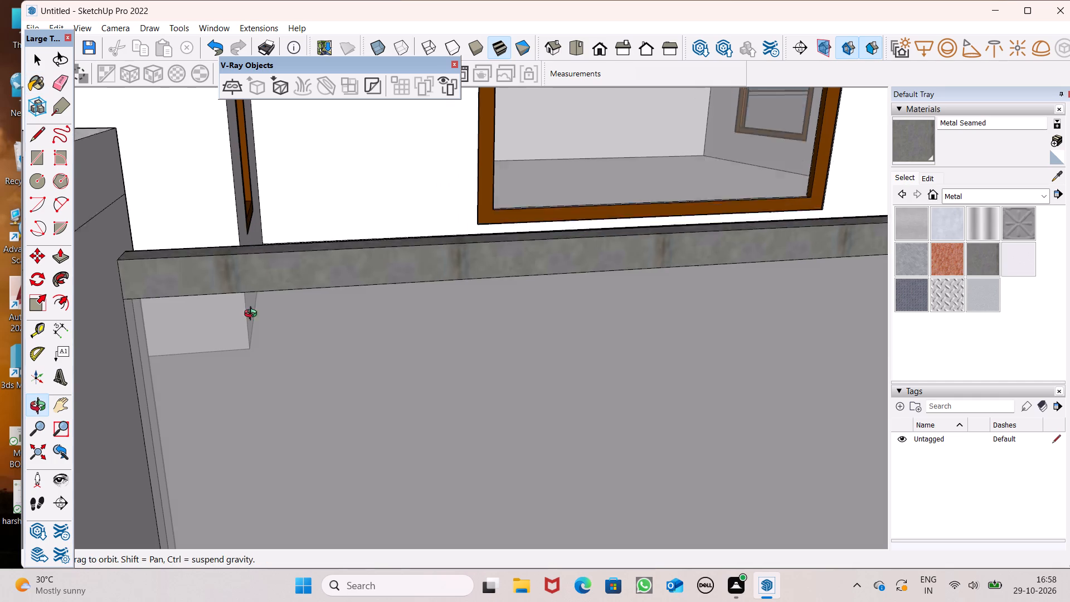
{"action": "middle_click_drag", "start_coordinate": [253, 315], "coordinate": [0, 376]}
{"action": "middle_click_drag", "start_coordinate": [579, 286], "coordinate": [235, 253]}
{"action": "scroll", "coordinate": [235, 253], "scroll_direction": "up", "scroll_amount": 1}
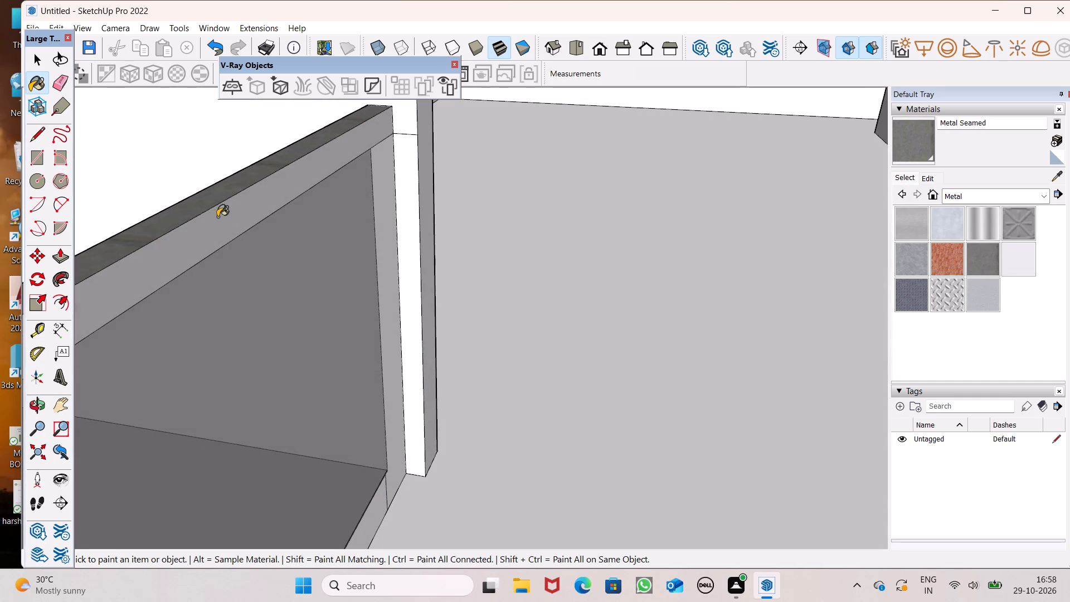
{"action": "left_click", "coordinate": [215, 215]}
Paint the joined parapet band's top face and its front and side outer faces with Color D02 from the Colors collection.
{"action": "middle_click_drag", "start_coordinate": [389, 270], "coordinate": [692, 263]}
{"action": "scroll", "coordinate": [406, 262], "scroll_direction": "down", "scroll_amount": 8}
{"action": "scroll", "coordinate": [223, 293], "scroll_direction": "down", "scroll_amount": 5}
{"action": "scroll", "coordinate": [181, 271], "scroll_direction": "down", "scroll_amount": 14}
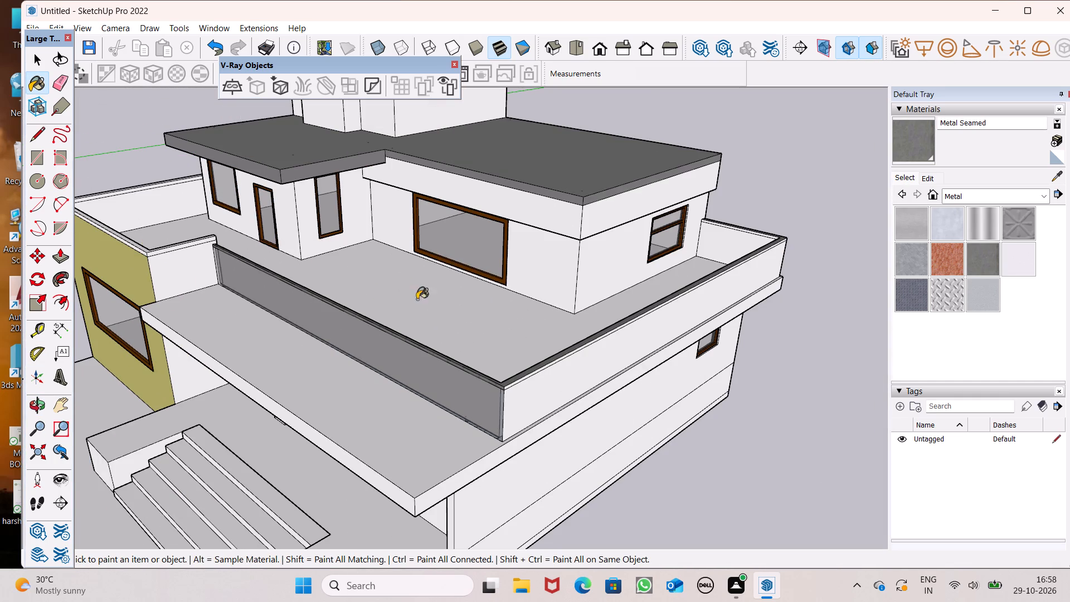
{"action": "middle_click_drag", "start_coordinate": [526, 347], "coordinate": [520, 352]}
{"action": "left_click", "coordinate": [980, 199]}
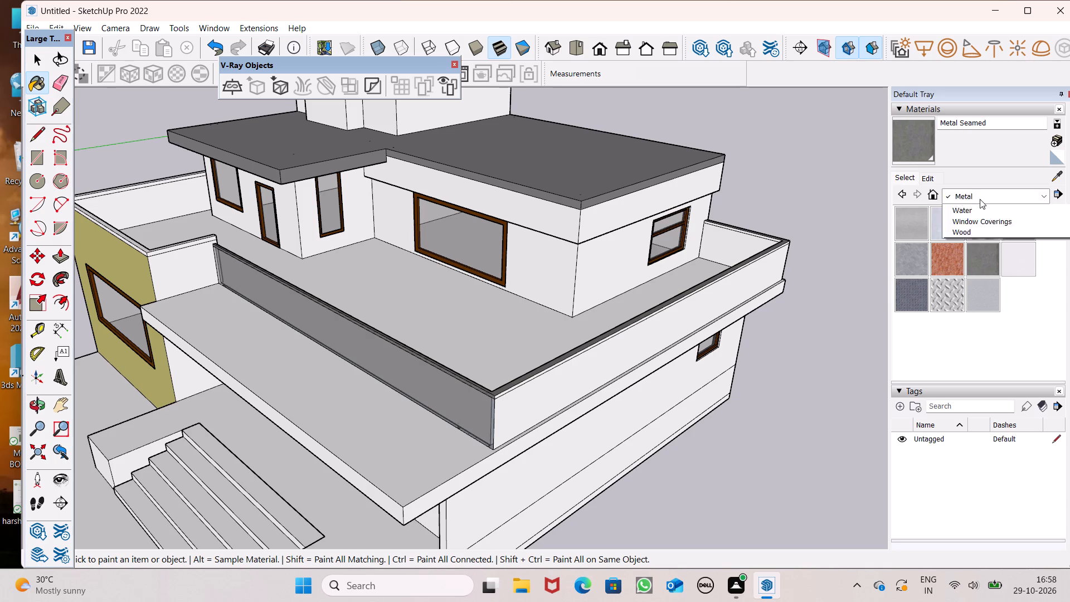
{"action": "left_click", "coordinate": [983, 245]}
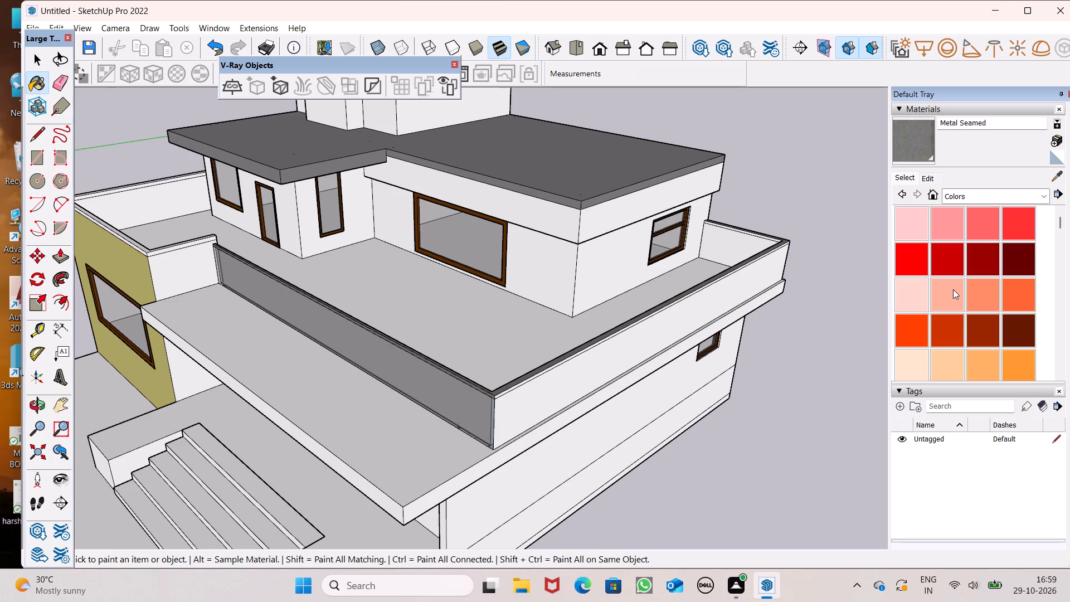
{"action": "scroll", "coordinate": [953, 288], "scroll_direction": "down", "scroll_amount": 2}
{"action": "left_click", "coordinate": [938, 306]}
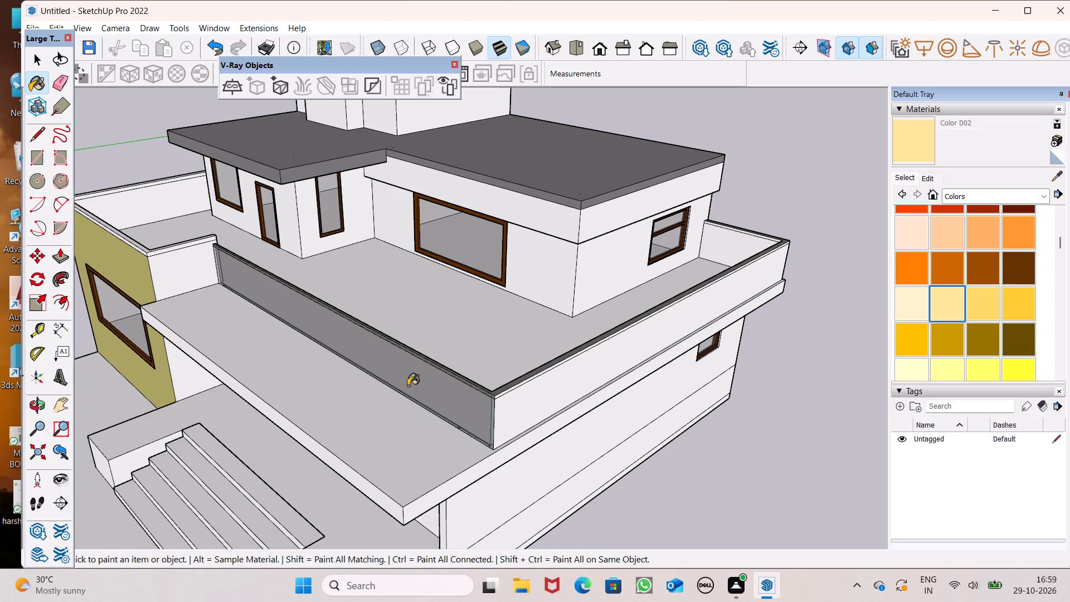
{"action": "scroll", "coordinate": [406, 386], "scroll_direction": "up", "scroll_amount": 7}
{"action": "scroll", "coordinate": [583, 399], "scroll_direction": "up", "scroll_amount": 6}
{"action": "left_click", "coordinate": [544, 389]}
{"action": "scroll", "coordinate": [582, 402], "scroll_direction": "up", "scroll_amount": 6}
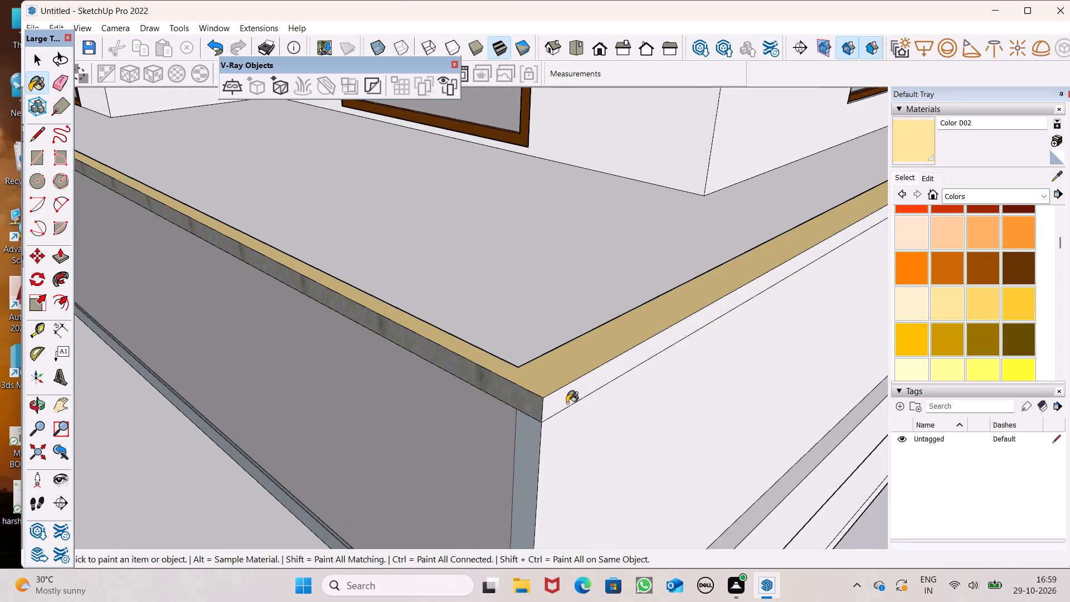
{"action": "left_click_drag", "start_coordinate": [563, 401], "coordinate": [552, 404]}
{"action": "left_click", "coordinate": [524, 408]}
Paint the inner faces of the top band on the front and long side parapets with Color D02.
{"action": "scroll", "coordinate": [570, 315], "scroll_direction": "down", "scroll_amount": 6}
{"action": "middle_click_drag", "start_coordinate": [558, 385], "coordinate": [0, 383]}
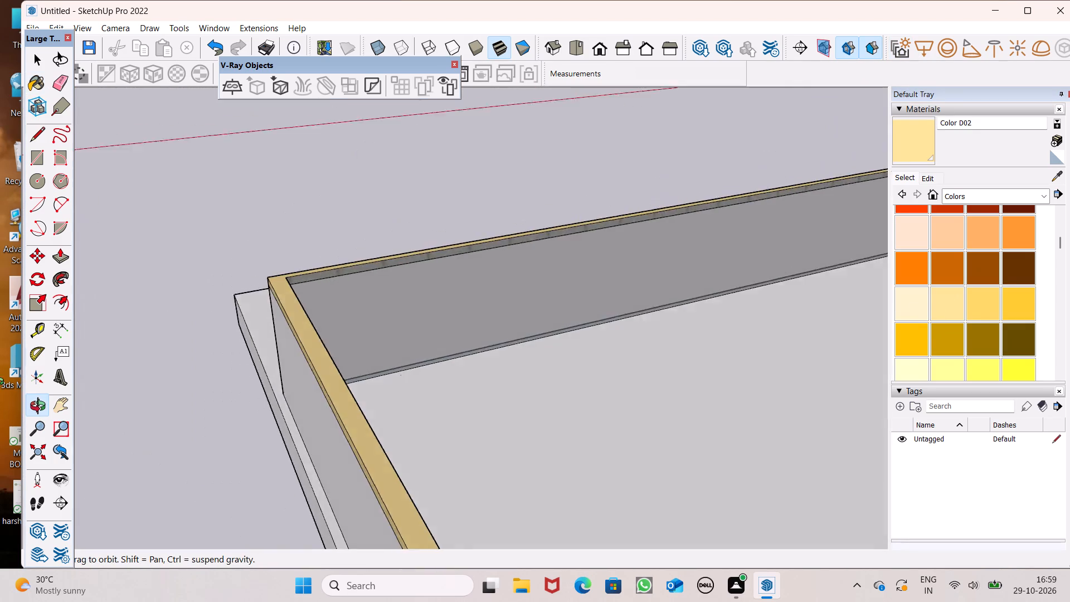
{"action": "middle_click_drag", "start_coordinate": [0, 383], "coordinate": [0, 374]}
{"action": "scroll", "coordinate": [161, 325], "scroll_direction": "up", "scroll_amount": 6}
{"action": "scroll", "coordinate": [318, 293], "scroll_direction": "down", "scroll_amount": 4}
{"action": "scroll", "coordinate": [597, 275], "scroll_direction": "up", "scroll_amount": 6}
{"action": "left_click", "coordinate": [560, 215]}
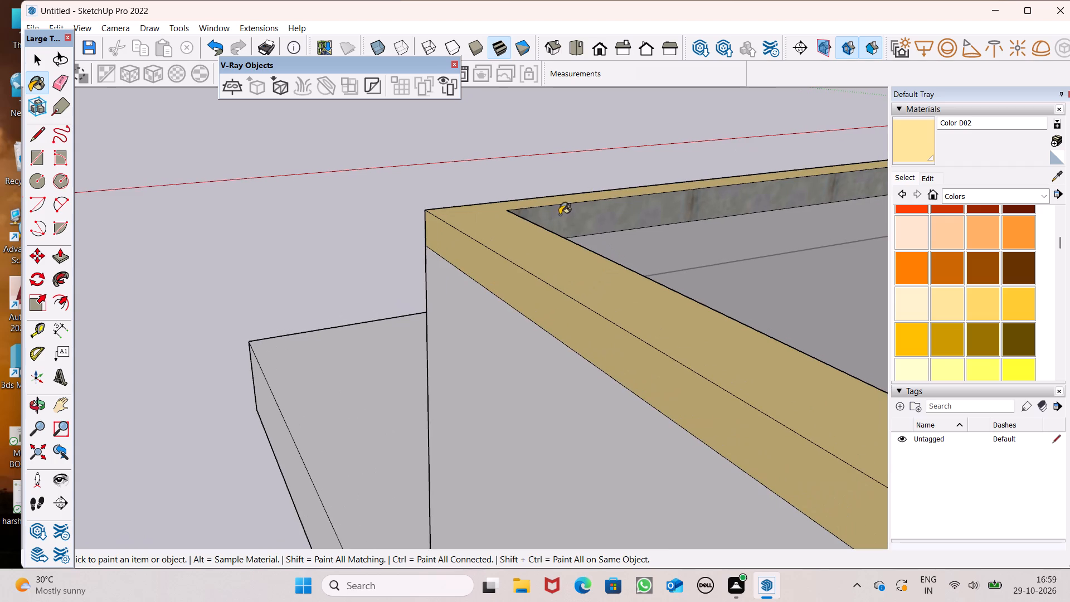
{"action": "scroll", "coordinate": [548, 192], "scroll_direction": "down", "scroll_amount": 6}
{"action": "middle_click_drag", "start_coordinate": [722, 265], "coordinate": [355, 244]}
{"action": "scroll", "coordinate": [249, 177], "scroll_direction": "up", "scroll_amount": 8}
{"action": "middle_click", "coordinate": [249, 177]}
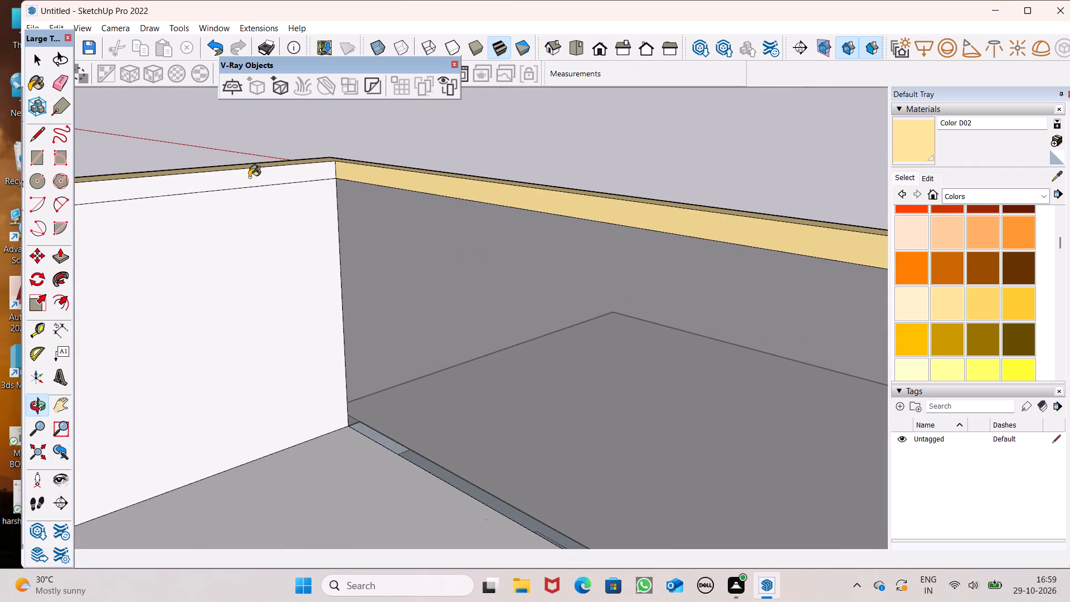
{"action": "left_click", "coordinate": [249, 177]}
Paint the inner and outer faces of the top band on the short rear parapet section with Color D02.
{"action": "scroll", "coordinate": [324, 195], "scroll_direction": "down", "scroll_amount": 4}
{"action": "middle_click_drag", "start_coordinate": [323, 210], "coordinate": [646, 240]}
{"action": "scroll", "coordinate": [346, 193], "scroll_direction": "down", "scroll_amount": 8}
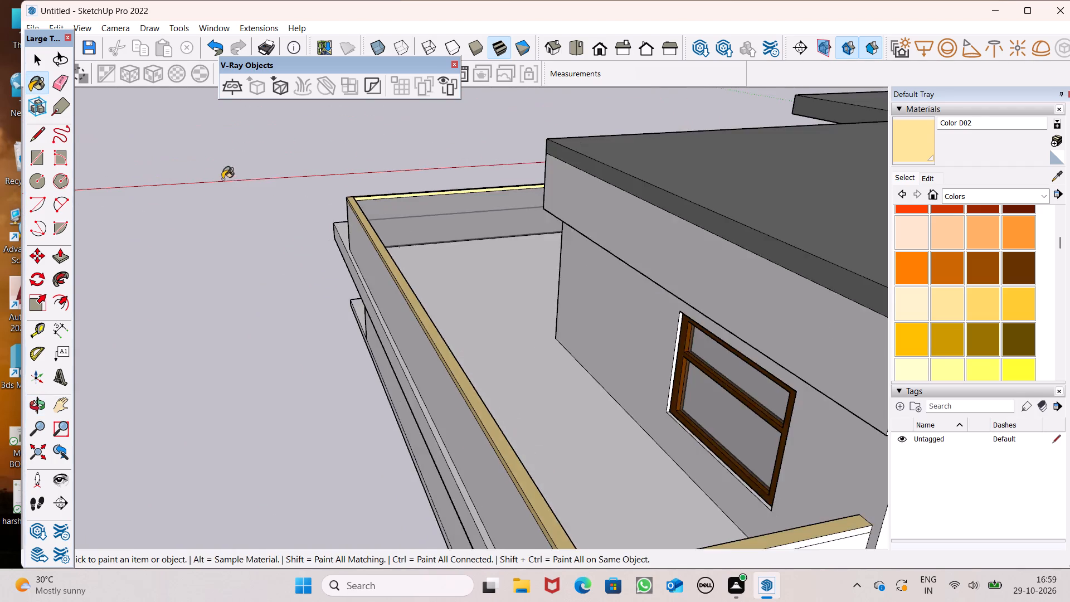
{"action": "scroll", "coordinate": [222, 179], "scroll_direction": "down", "scroll_amount": 5}
{"action": "middle_click_drag", "start_coordinate": [124, 251], "coordinate": [746, 294]}
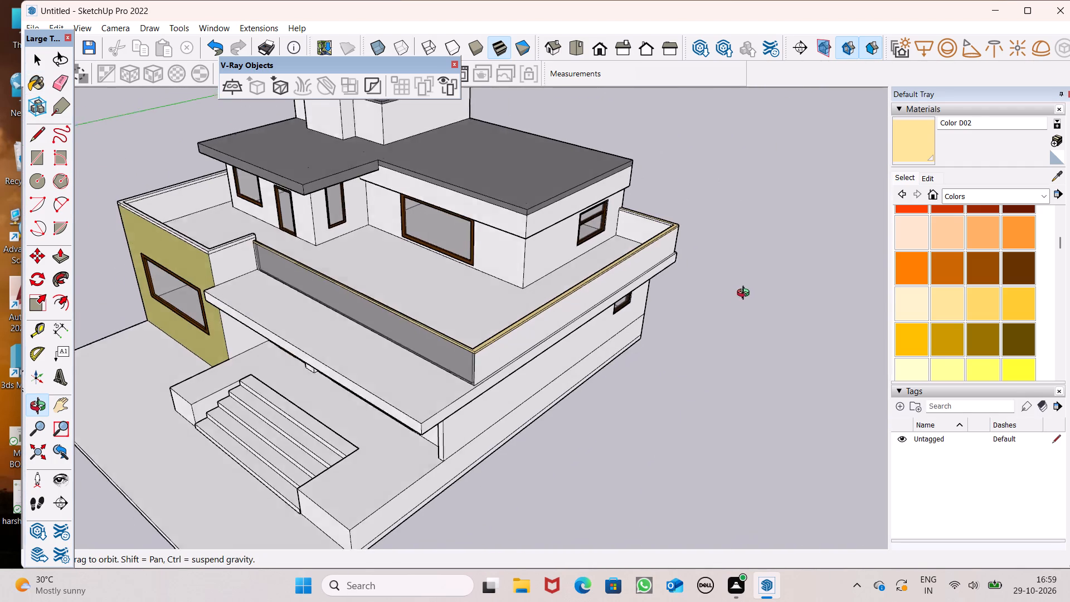
{"action": "middle_click_drag", "start_coordinate": [746, 294], "coordinate": [765, 254]}
{"action": "scroll", "coordinate": [689, 223], "scroll_direction": "up", "scroll_amount": 6}
{"action": "scroll", "coordinate": [632, 224], "scroll_direction": "down", "scroll_amount": 1}
{"action": "scroll", "coordinate": [632, 224], "scroll_direction": "up", "scroll_amount": 1}
{"action": "scroll", "coordinate": [665, 181], "scroll_direction": "up", "scroll_amount": 10}
{"action": "scroll", "coordinate": [730, 205], "scroll_direction": "up", "scroll_amount": 2}
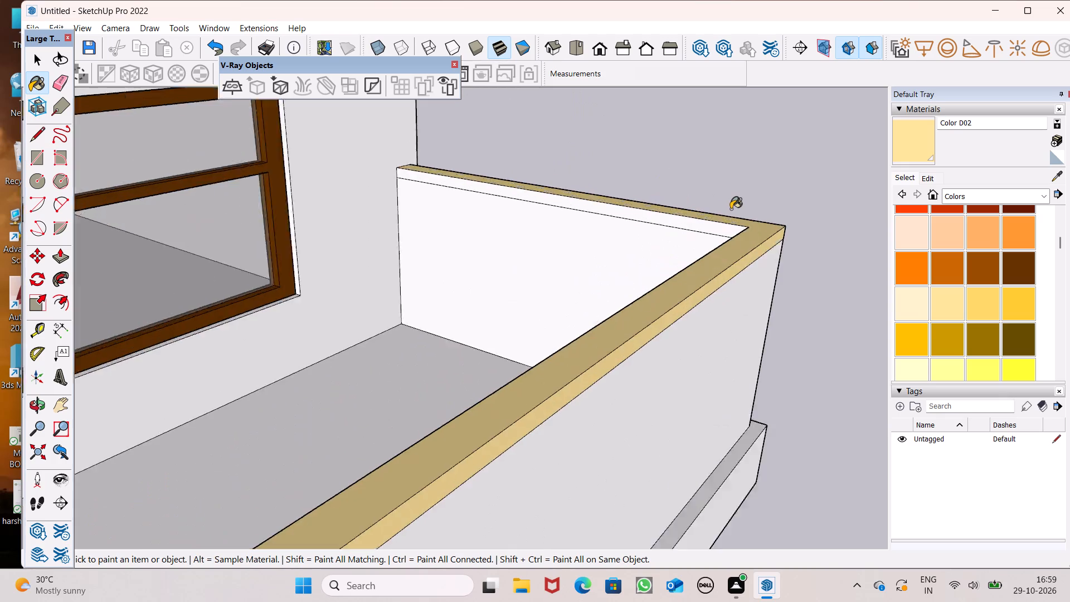
{"action": "scroll", "coordinate": [731, 209], "scroll_direction": "up", "scroll_amount": 4}
{"action": "scroll", "coordinate": [696, 237], "scroll_direction": "down", "scroll_amount": 6}
{"action": "scroll", "coordinate": [693, 236], "scroll_direction": "up", "scroll_amount": 5}
{"action": "left_click", "coordinate": [680, 253]}
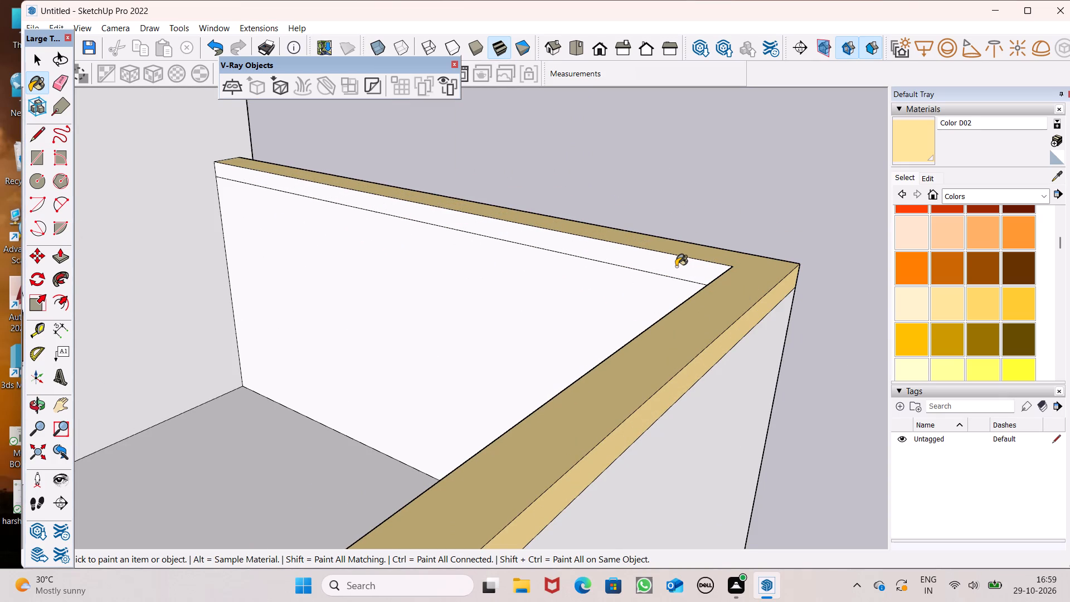
{"action": "left_click", "coordinate": [676, 266]}
{"action": "middle_click_drag", "start_coordinate": [755, 294], "coordinate": [267, 329]}
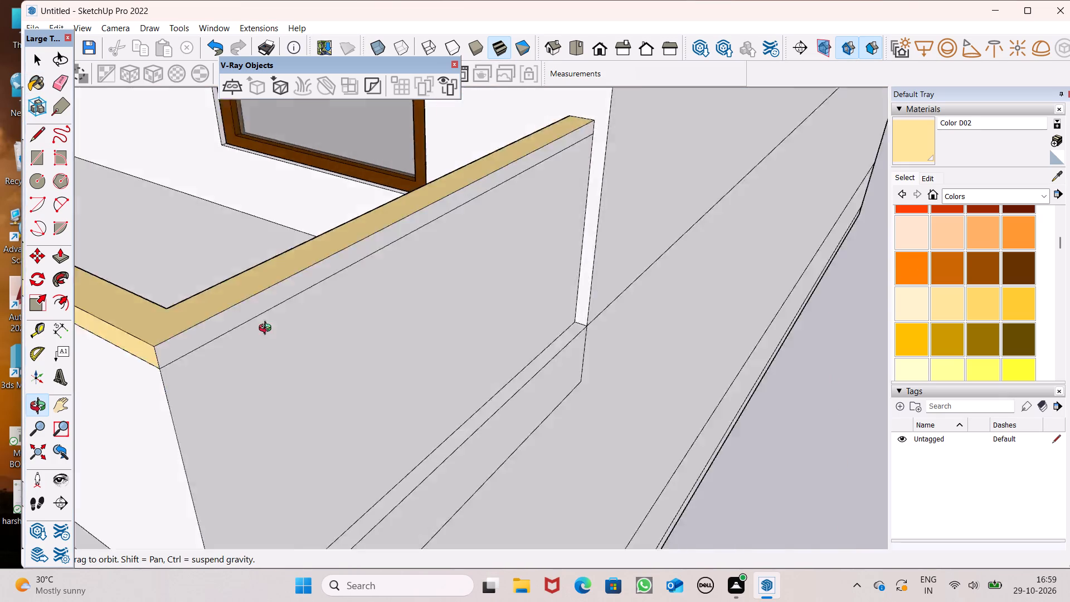
{"action": "middle_click_drag", "start_coordinate": [267, 329], "coordinate": [223, 301]}
{"action": "left_click", "coordinate": [172, 250]}
Paint the top, front and side outer band faces of the parapet above the yellow wall with Color D02.
{"action": "scroll", "coordinate": [363, 281], "scroll_direction": "down", "scroll_amount": 11}
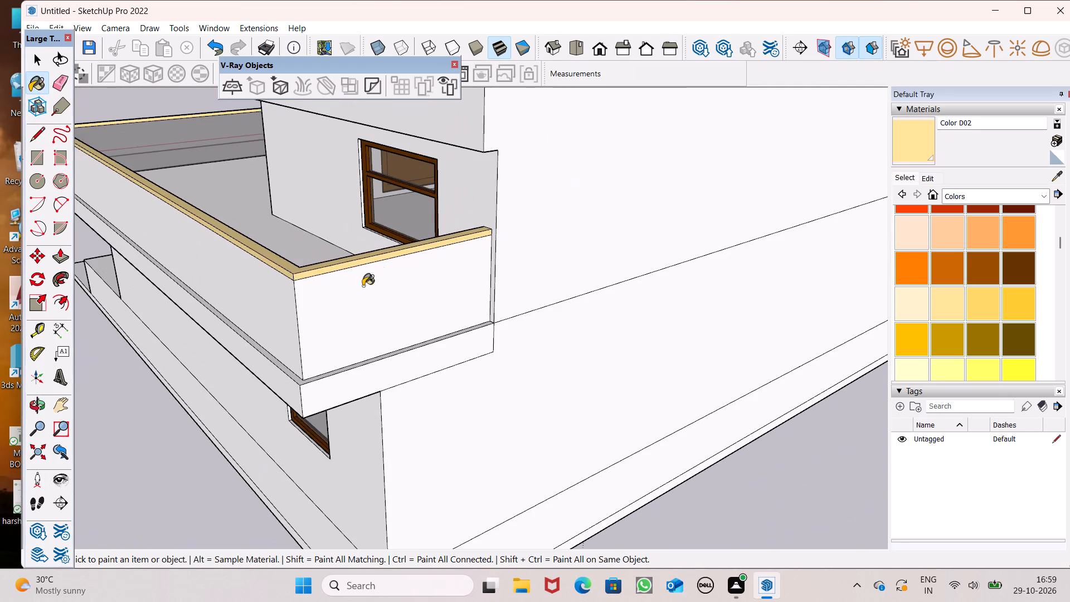
{"action": "middle_click_drag", "start_coordinate": [362, 290], "coordinate": [636, 292]}
{"action": "scroll", "coordinate": [514, 258], "scroll_direction": "down", "scroll_amount": 6}
{"action": "scroll", "coordinate": [469, 256], "scroll_direction": "down", "scroll_amount": 4}
{"action": "middle_click_drag", "start_coordinate": [97, 351], "coordinate": [157, 361]}
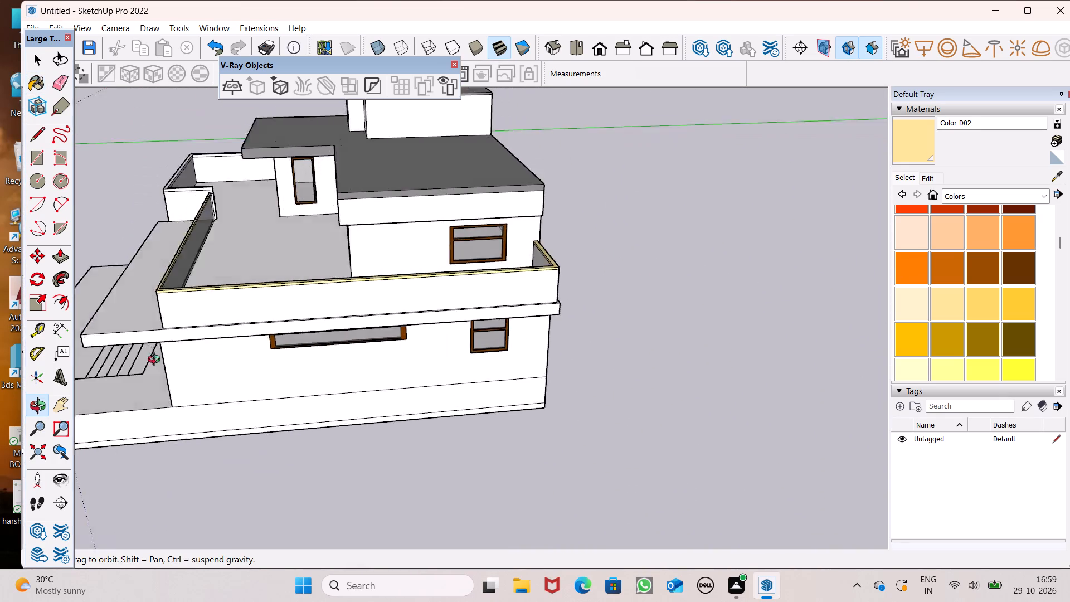
{"action": "middle_click_drag", "start_coordinate": [157, 361], "coordinate": [629, 372]}
{"action": "scroll", "coordinate": [376, 368], "scroll_direction": "up", "scroll_amount": 7}
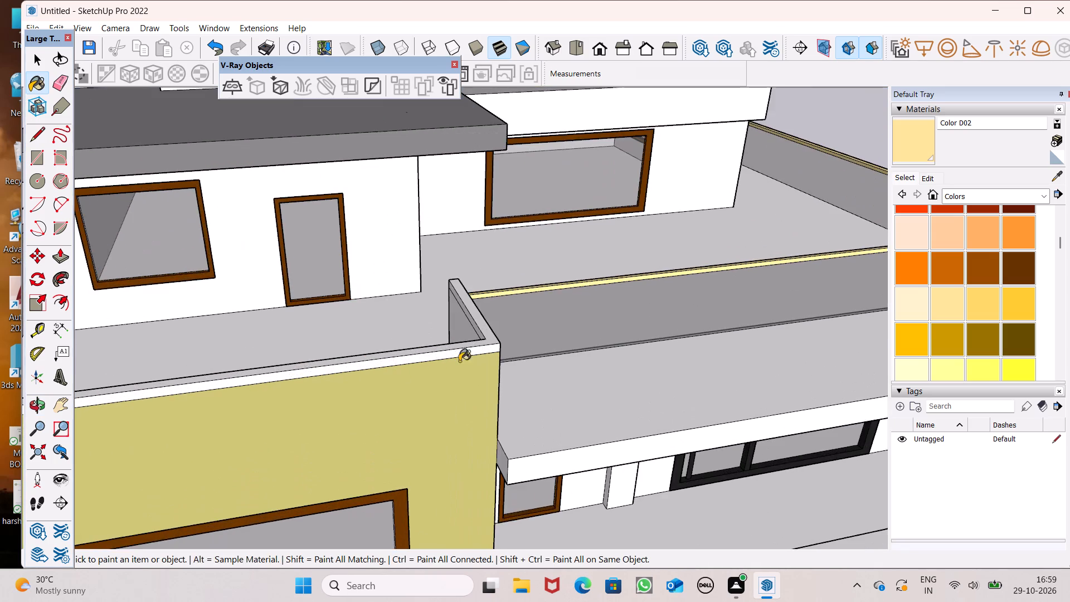
{"action": "scroll", "coordinate": [476, 355], "scroll_direction": "up", "scroll_amount": 9}
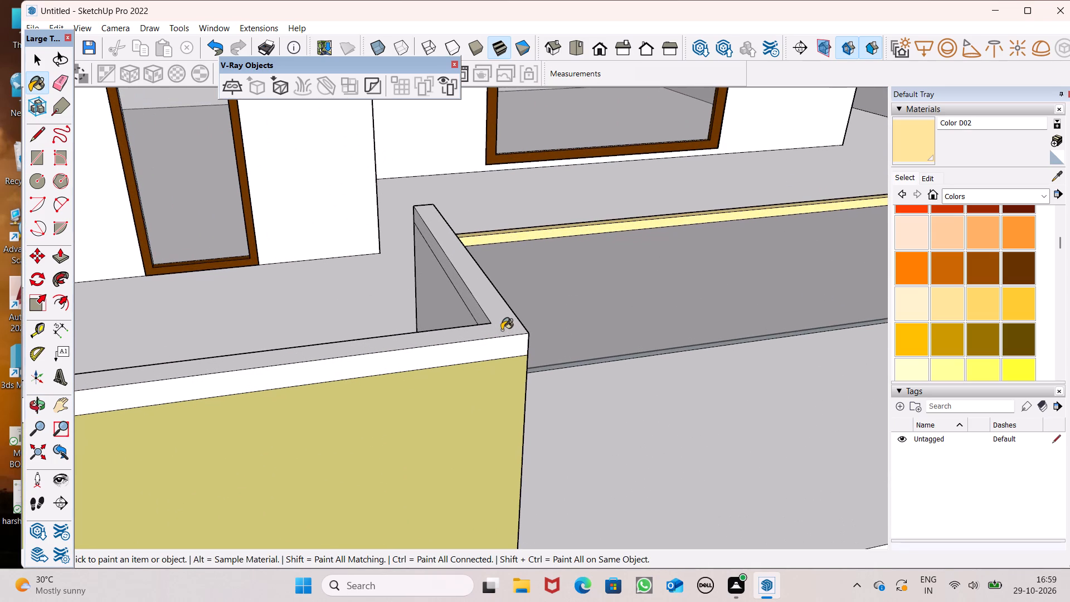
{"action": "left_click", "coordinate": [502, 330]}
{"action": "left_click", "coordinate": [510, 337]}
{"action": "middle_click_drag", "start_coordinate": [512, 338], "coordinate": [235, 303]}
{"action": "scroll", "coordinate": [235, 303], "scroll_direction": "up", "scroll_amount": 5}
{"action": "left_click", "coordinate": [222, 249]}
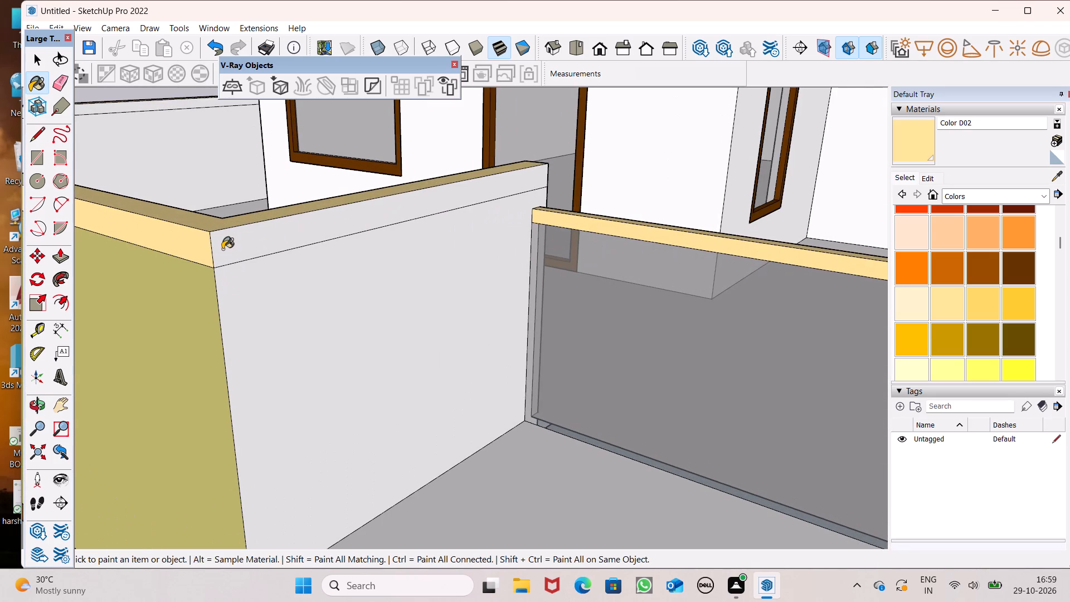
Paint the inner band face of the short return parapet beside the yellow wall with Color D02.
{"action": "scroll", "coordinate": [231, 197], "scroll_direction": "up", "scroll_amount": 1}
{"action": "scroll", "coordinate": [231, 197], "scroll_direction": "down", "scroll_amount": 4}
{"action": "middle_click_drag", "start_coordinate": [231, 215], "coordinate": [636, 247]}
{"action": "scroll", "coordinate": [599, 231], "scroll_direction": "up", "scroll_amount": 4}
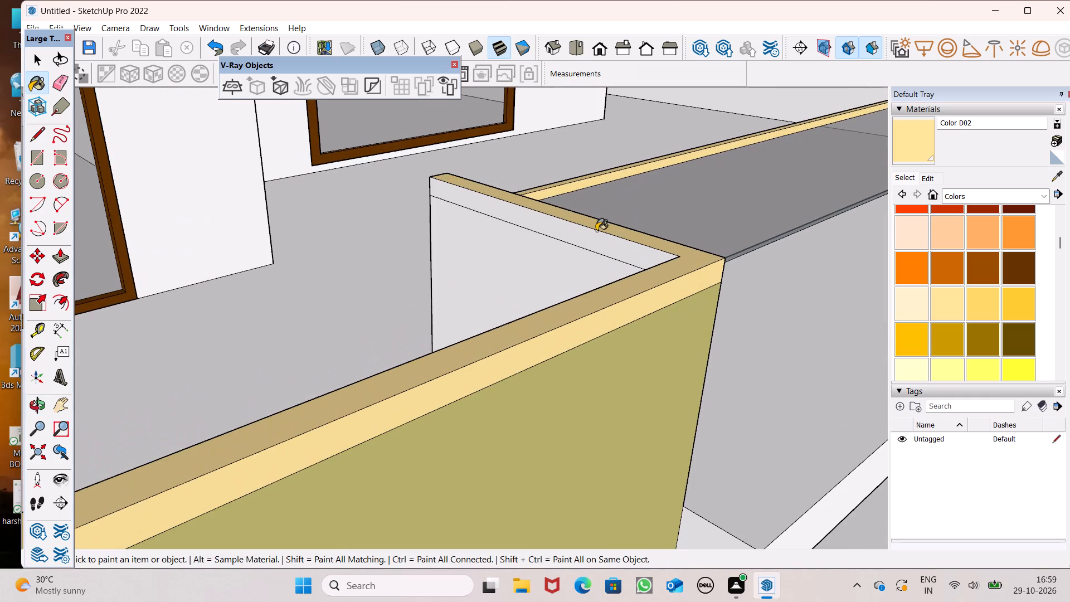
{"action": "left_click", "coordinate": [597, 231]}
{"action": "scroll", "coordinate": [655, 221], "scroll_direction": "down", "scroll_amount": 5}
{"action": "scroll", "coordinate": [541, 222], "scroll_direction": "up", "scroll_amount": 7}
{"action": "left_click", "coordinate": [597, 204]}
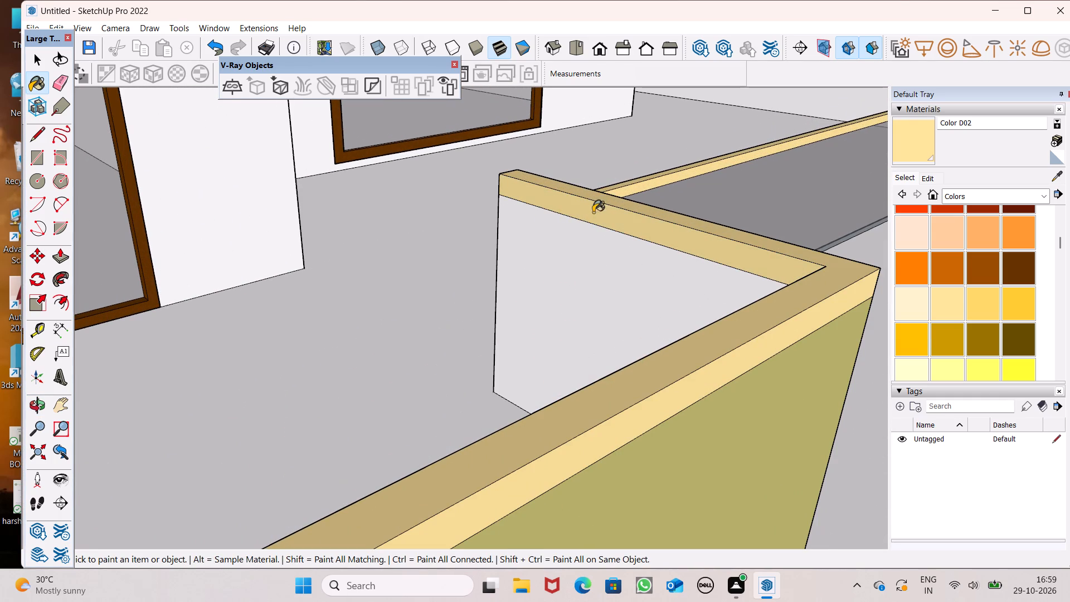
Paint the outer face of the top band on the long side parapet adjoining the yellow wall with Color D02.
{"action": "scroll", "coordinate": [995, 154], "scroll_direction": "down", "scroll_amount": 6}
{"action": "scroll", "coordinate": [743, 174], "scroll_direction": "down", "scroll_amount": 16}
{"action": "scroll", "coordinate": [379, 406], "scroll_direction": "up", "scroll_amount": 3}
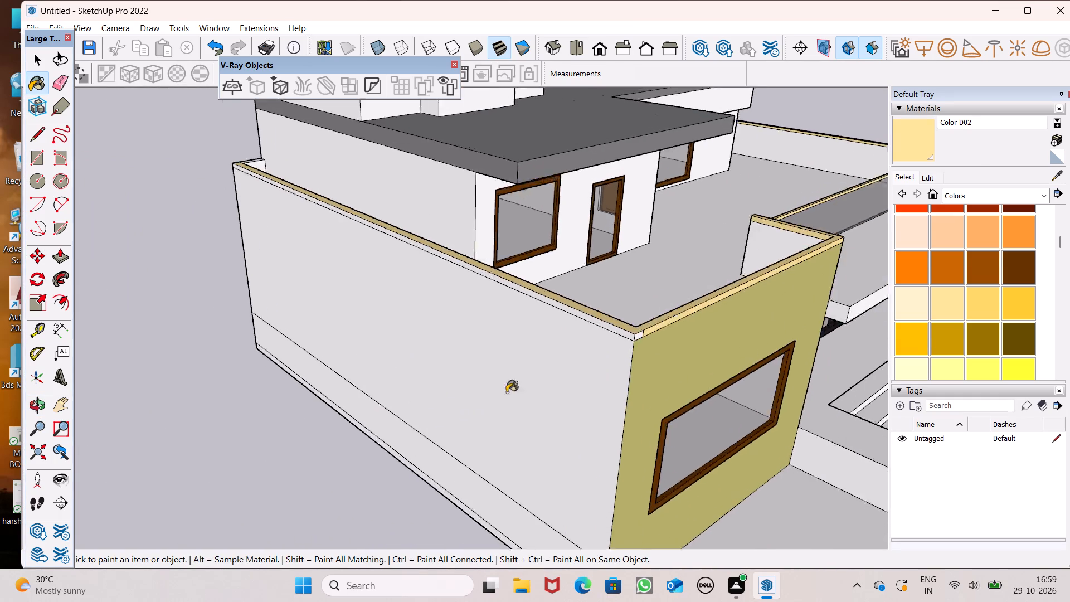
{"action": "scroll", "coordinate": [507, 392], "scroll_direction": "up", "scroll_amount": 6}
{"action": "scroll", "coordinate": [727, 275], "scroll_direction": "up", "scroll_amount": 6}
{"action": "left_click", "coordinate": [744, 251]}
Erase the short dividing edge at the corner of the band above the yellow wall and repaint the merged band with Color D02.
{"action": "middle_click_drag", "start_coordinate": [758, 248], "coordinate": [614, 236]}
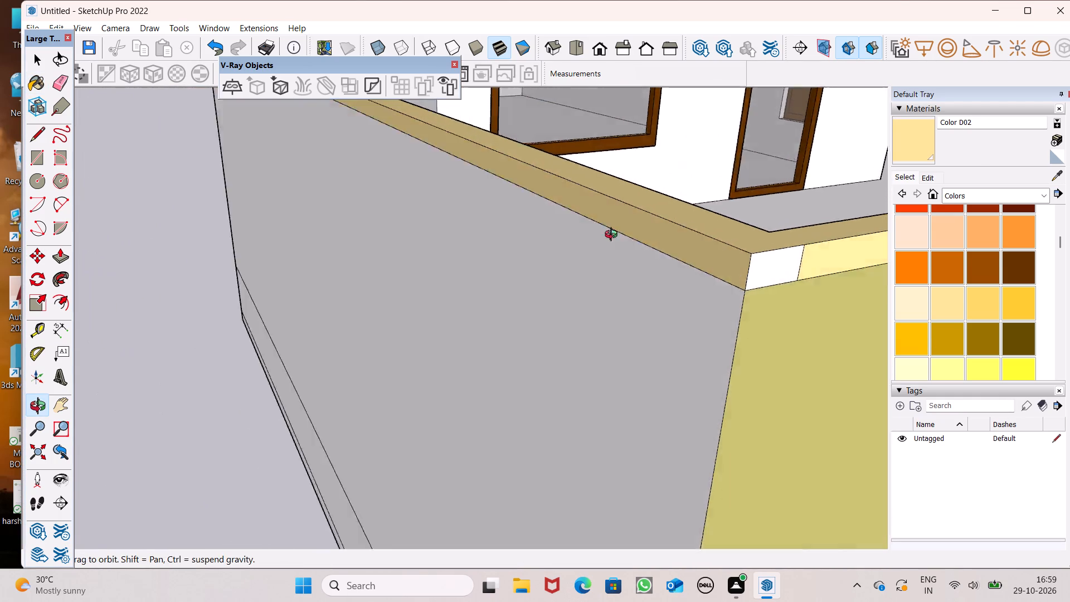
{"action": "middle_click_drag", "start_coordinate": [614, 236], "coordinate": [571, 230]}
{"action": "scroll", "coordinate": [552, 225], "scroll_direction": "up", "scroll_amount": 1}
{"action": "left_click", "coordinate": [61, 88]}
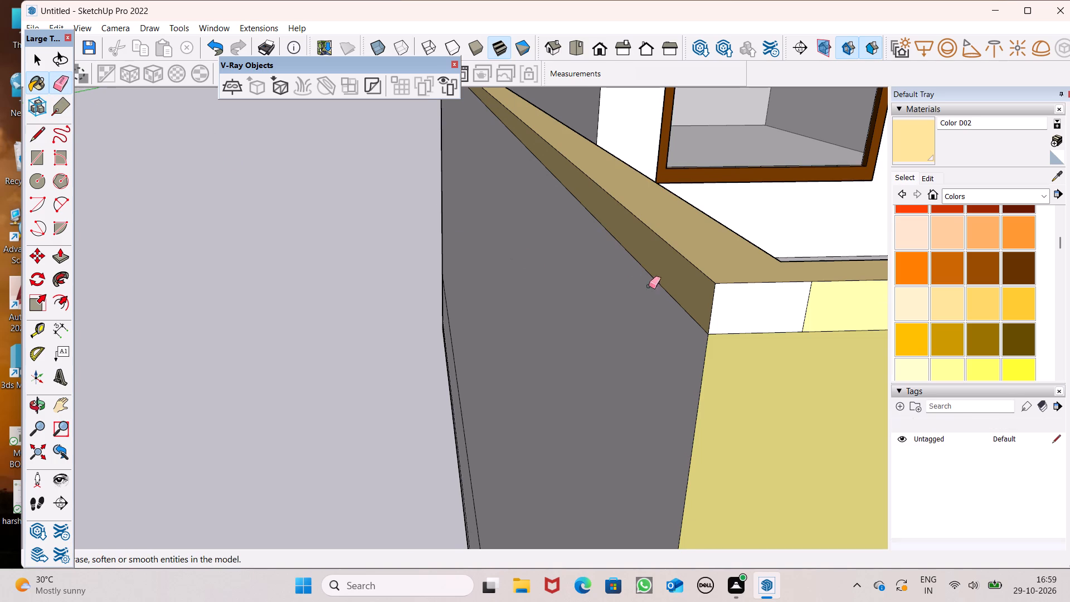
{"action": "scroll", "coordinate": [662, 292], "scroll_direction": "up", "scroll_amount": 3}
{"action": "left_click_drag", "start_coordinate": [857, 317], "coordinate": [843, 315]}
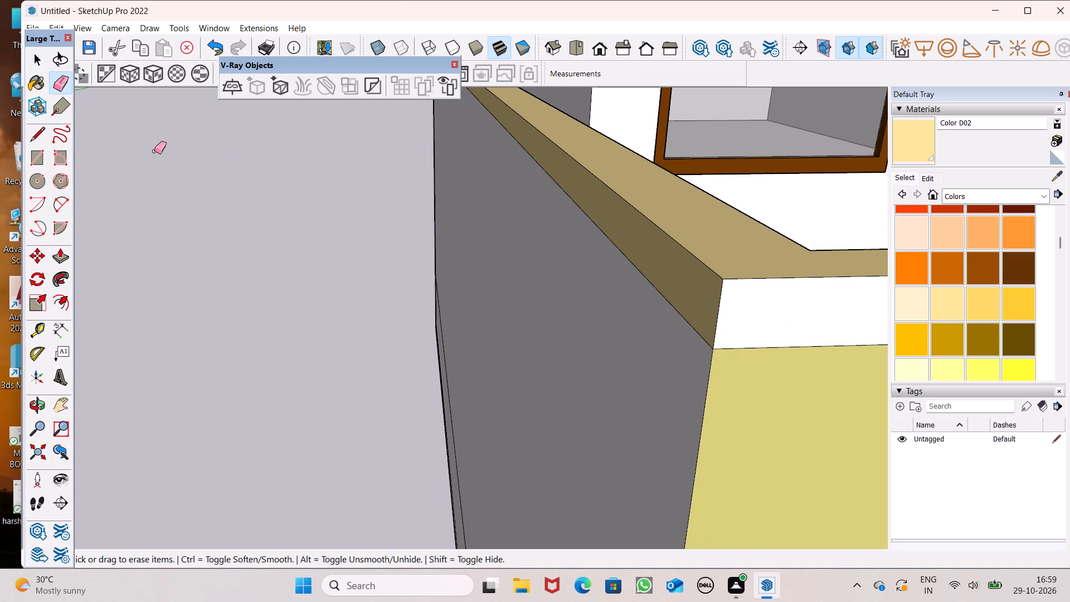
{"action": "left_click", "coordinate": [907, 157]}
{"action": "left_click_drag", "start_coordinate": [803, 322], "coordinate": [798, 319]}
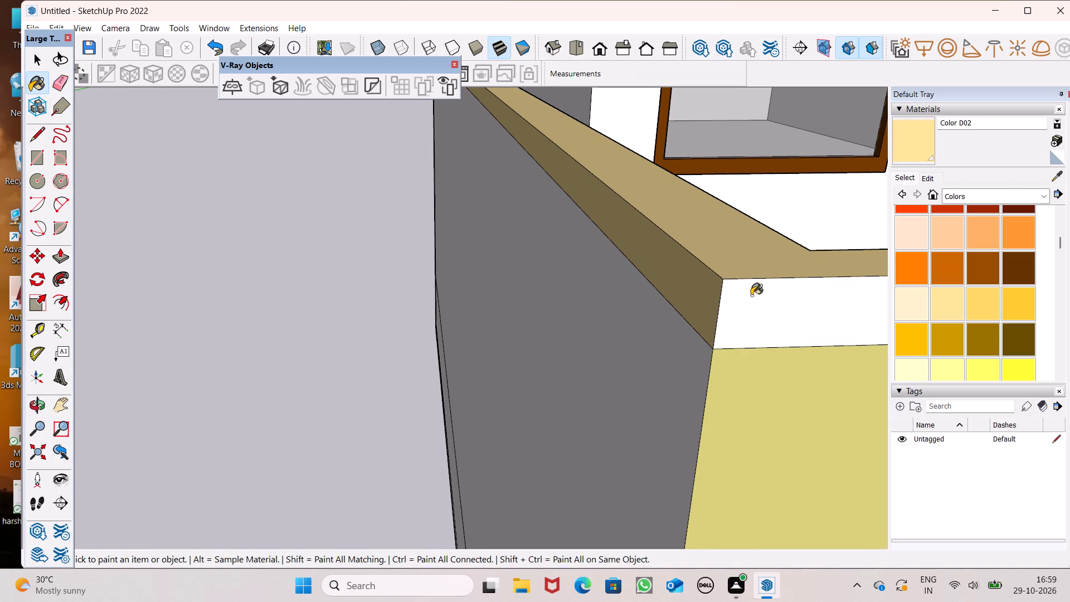
Paint the inner band faces of the long side parapet and the parapet above the yellow wall with Color D02.
{"action": "scroll", "coordinate": [547, 269], "scroll_direction": "down", "scroll_amount": 5}
{"action": "middle_click_drag", "start_coordinate": [761, 252], "coordinate": [484, 252]}
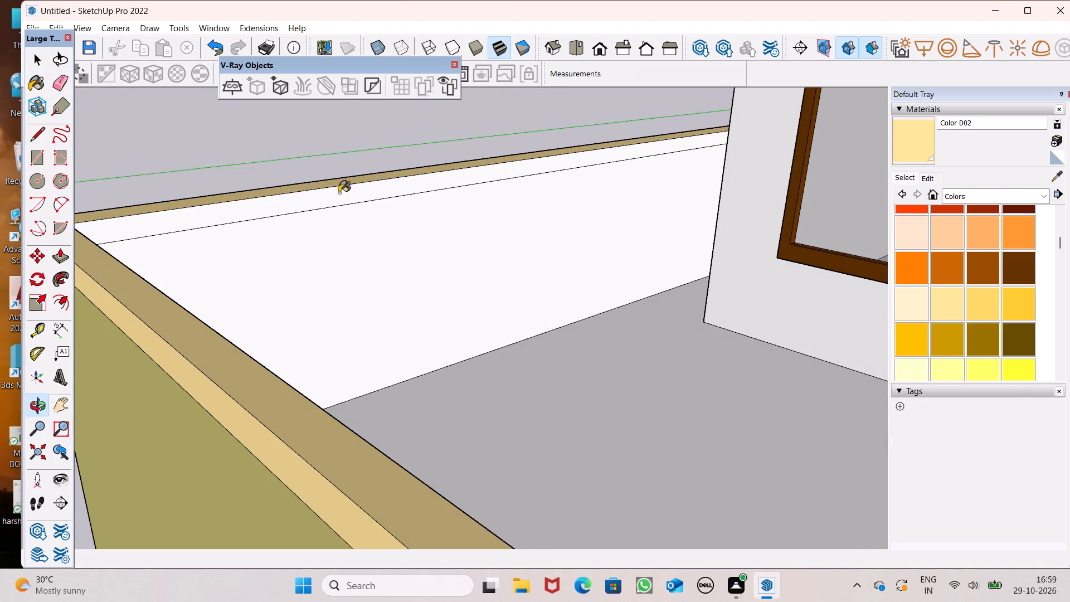
{"action": "left_click", "coordinate": [339, 193]}
{"action": "scroll", "coordinate": [430, 208], "scroll_direction": "down", "scroll_amount": 4}
{"action": "middle_click_drag", "start_coordinate": [493, 248], "coordinate": [291, 264]}
{"action": "scroll", "coordinate": [241, 244], "scroll_direction": "up", "scroll_amount": 2}
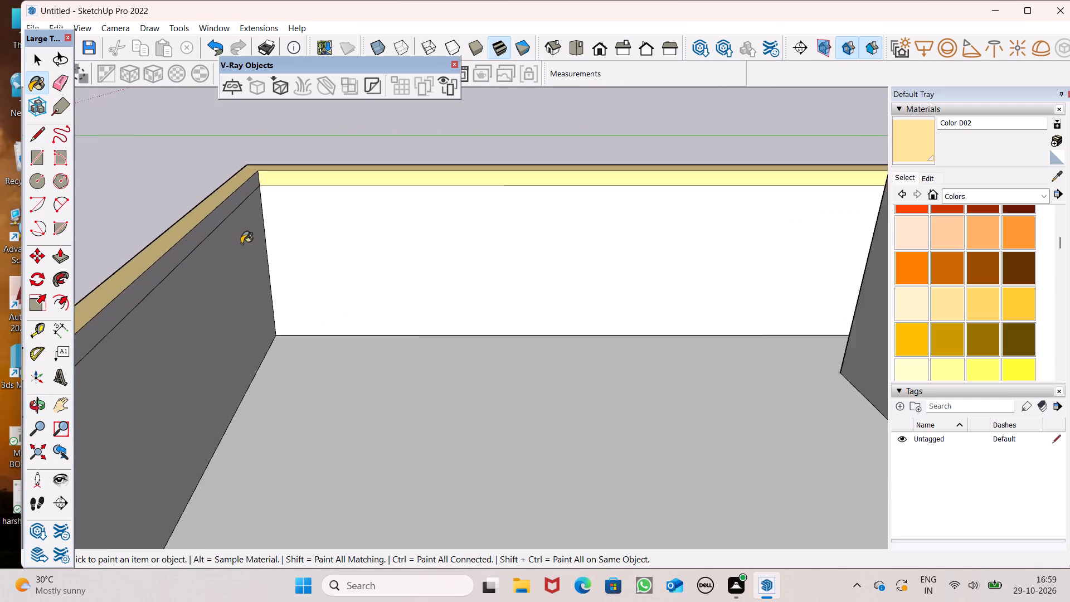
{"action": "scroll", "coordinate": [241, 244], "scroll_direction": "up", "scroll_amount": 3}
{"action": "left_click", "coordinate": [202, 217]}
Paint the top face of the short return parapet at the rear end of the long side parapet with Color D02.
{"action": "middle_click_drag", "start_coordinate": [256, 249], "coordinate": [711, 271]}
{"action": "scroll", "coordinate": [709, 275], "scroll_direction": "up", "scroll_amount": 1}
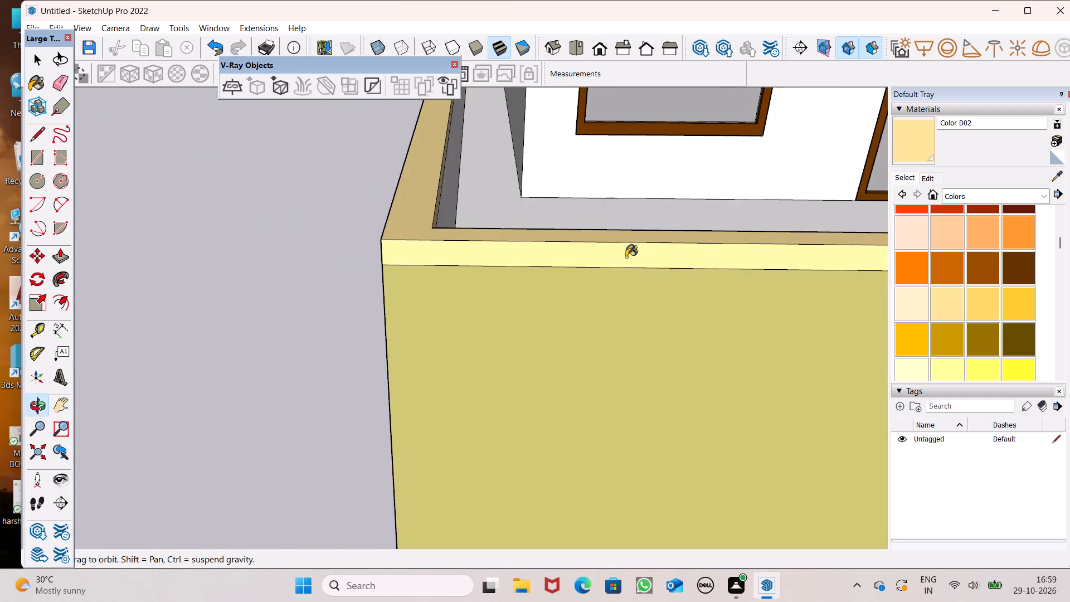
{"action": "scroll", "coordinate": [619, 288], "scroll_direction": "down", "scroll_amount": 6}
{"action": "scroll", "coordinate": [451, 262], "scroll_direction": "down", "scroll_amount": 6}
{"action": "middle_click_drag", "start_coordinate": [435, 273], "coordinate": [903, 269]}
{"action": "scroll", "coordinate": [495, 309], "scroll_direction": "down", "scroll_amount": 4}
{"action": "scroll", "coordinate": [271, 230], "scroll_direction": "up", "scroll_amount": 3}
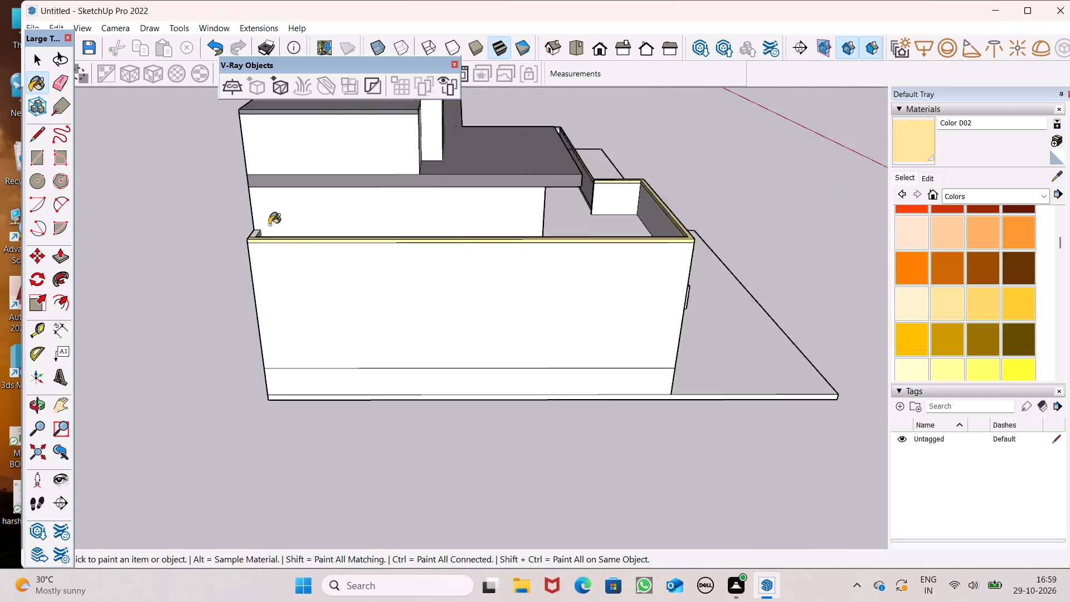
{"action": "scroll", "coordinate": [269, 225], "scroll_direction": "up", "scroll_amount": 16}
{"action": "left_click", "coordinate": [242, 244]}
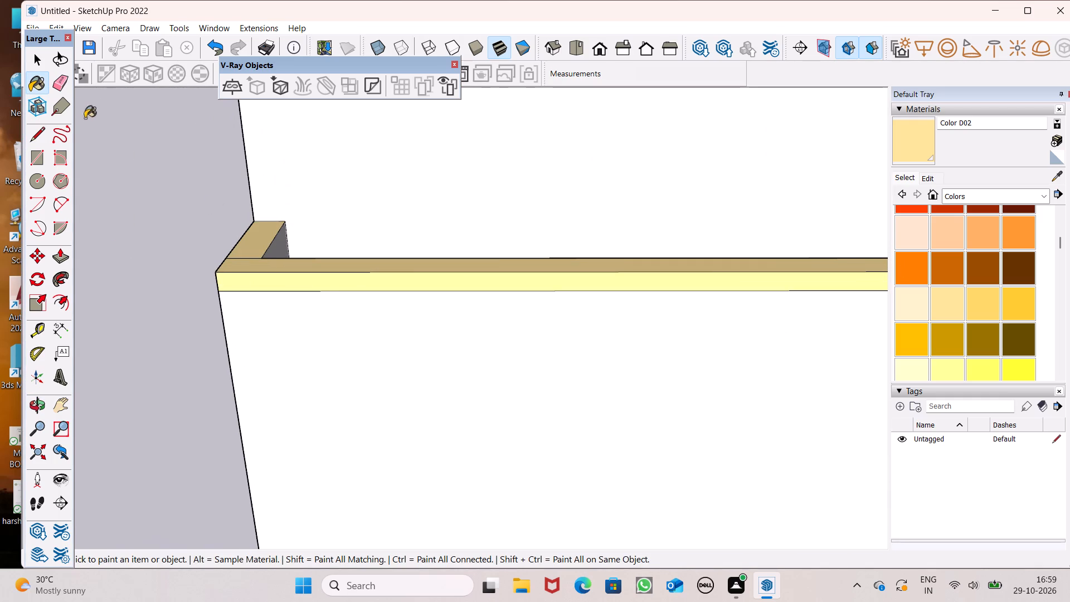
Erase the leftover dividing edges on the top and outer face of the parapet's rear corner by the short return.
{"action": "left_click", "coordinate": [62, 91]}
{"action": "scroll", "coordinate": [196, 236], "scroll_direction": "up", "scroll_amount": 4}
{"action": "scroll", "coordinate": [288, 313], "scroll_direction": "down", "scroll_amount": 5}
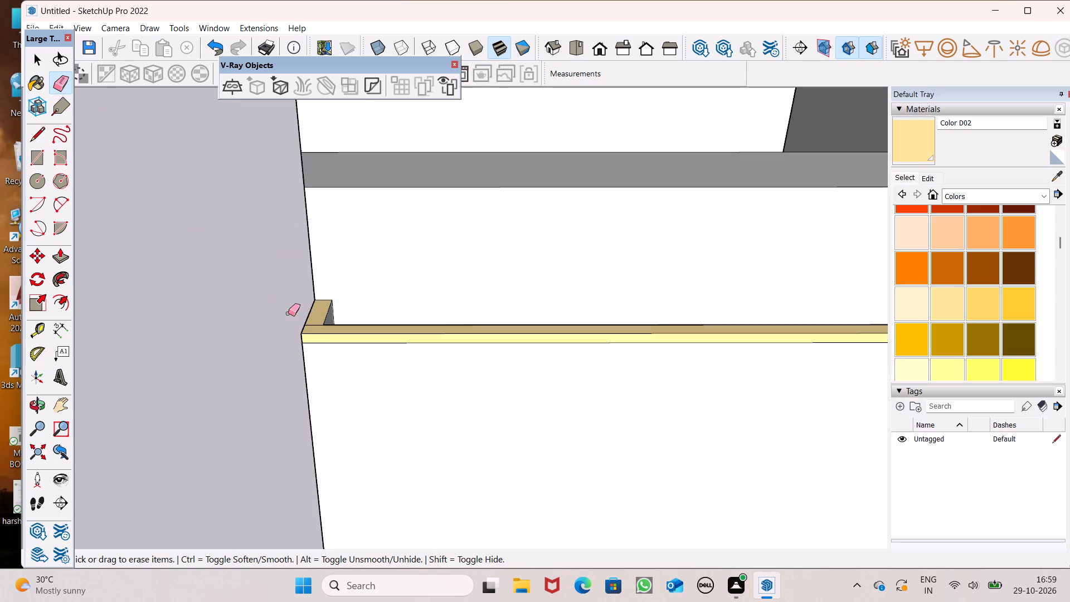
{"action": "scroll", "coordinate": [288, 313], "scroll_direction": "down", "scroll_amount": 1}
{"action": "scroll", "coordinate": [317, 330], "scroll_direction": "up", "scroll_amount": 7}
{"action": "left_click_drag", "start_coordinate": [310, 323], "coordinate": [312, 312]}
{"action": "middle_click_drag", "start_coordinate": [319, 328], "coordinate": [445, 315]}
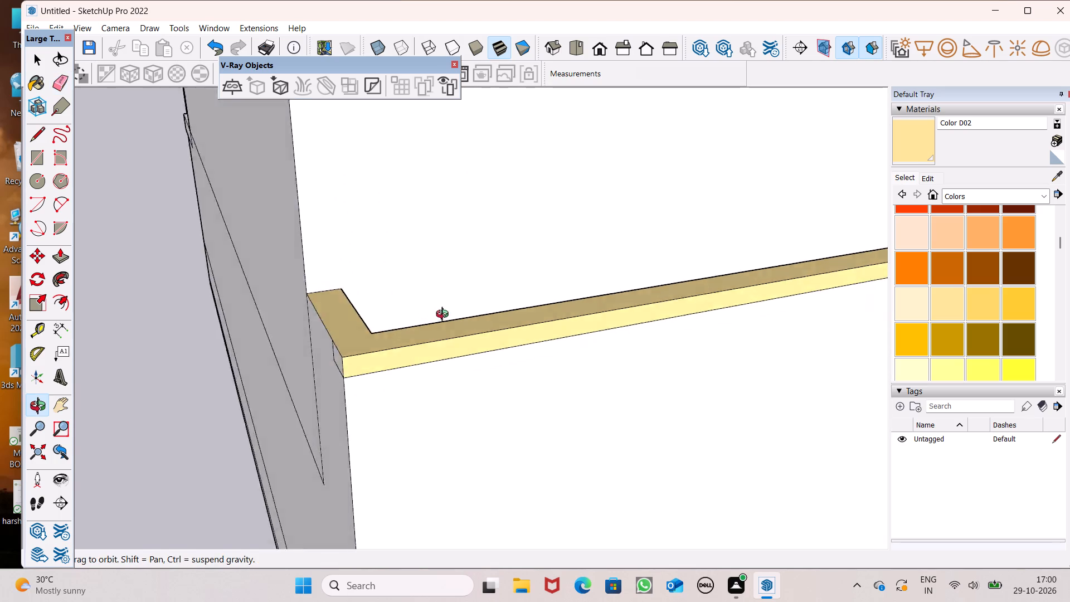
{"action": "middle_click_drag", "start_coordinate": [445, 315], "coordinate": [504, 293]}
{"action": "scroll", "coordinate": [375, 360], "scroll_direction": "up", "scroll_amount": 4}
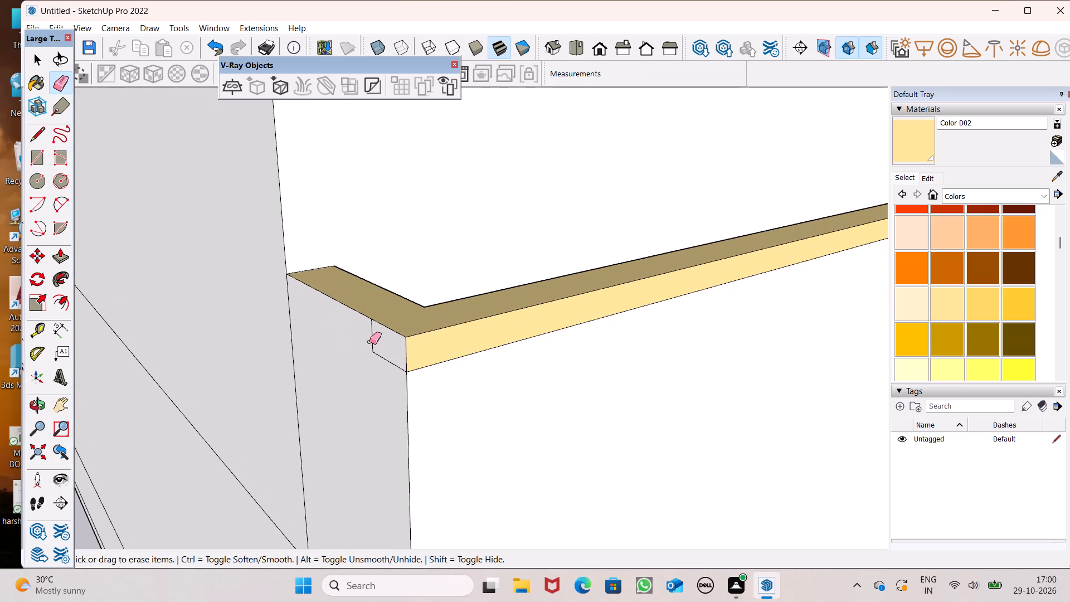
{"action": "left_click_drag", "start_coordinate": [369, 342], "coordinate": [382, 337]}
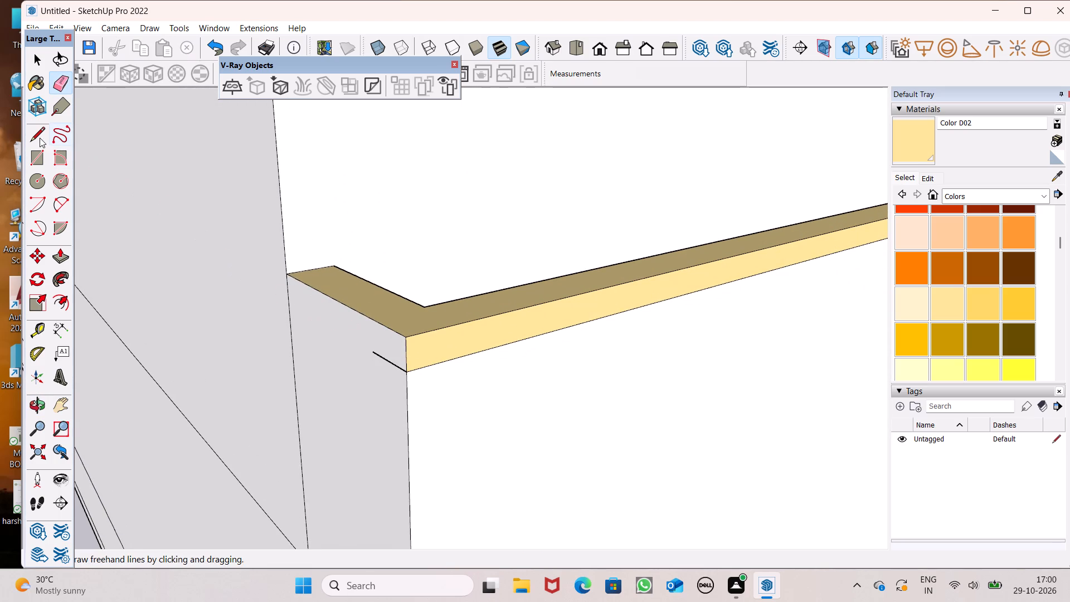
Extend the band line about 2' 5" across the rear return parapet's outer face and paint the band with Color D02.
{"action": "left_click", "coordinate": [40, 138]}
{"action": "middle_click_drag", "start_coordinate": [263, 294], "coordinate": [408, 281]}
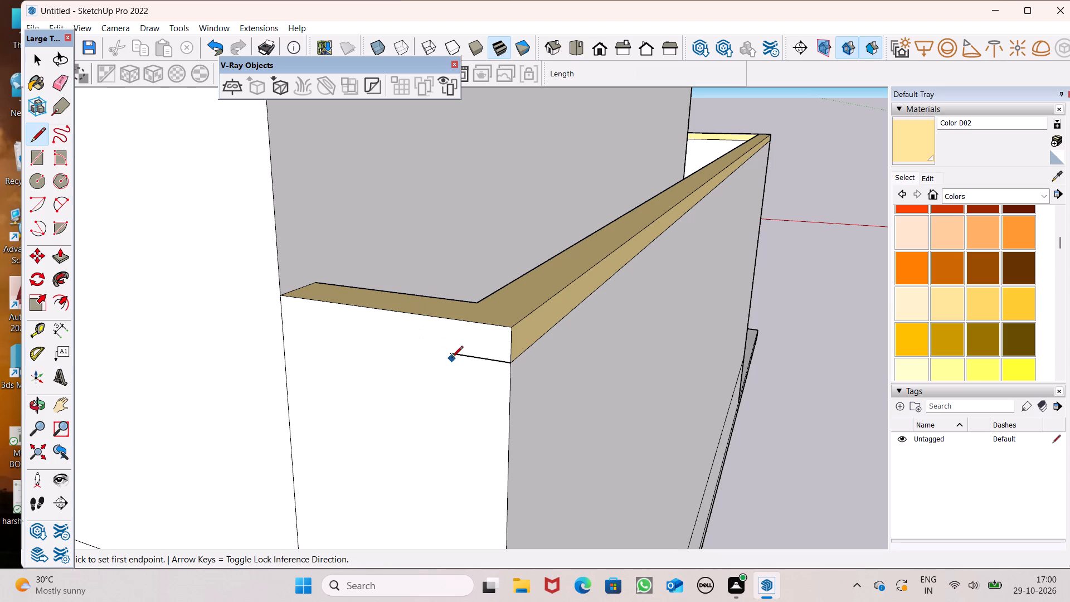
{"action": "left_click", "coordinate": [451, 356]}
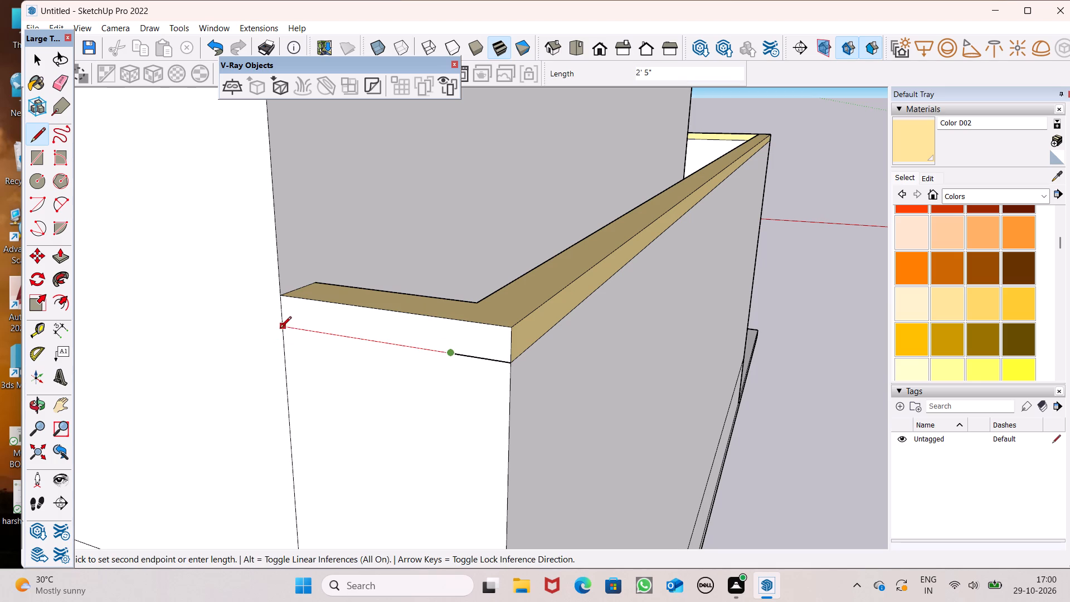
{"action": "left_click", "coordinate": [280, 329]}
{"action": "left_click", "coordinate": [923, 152]}
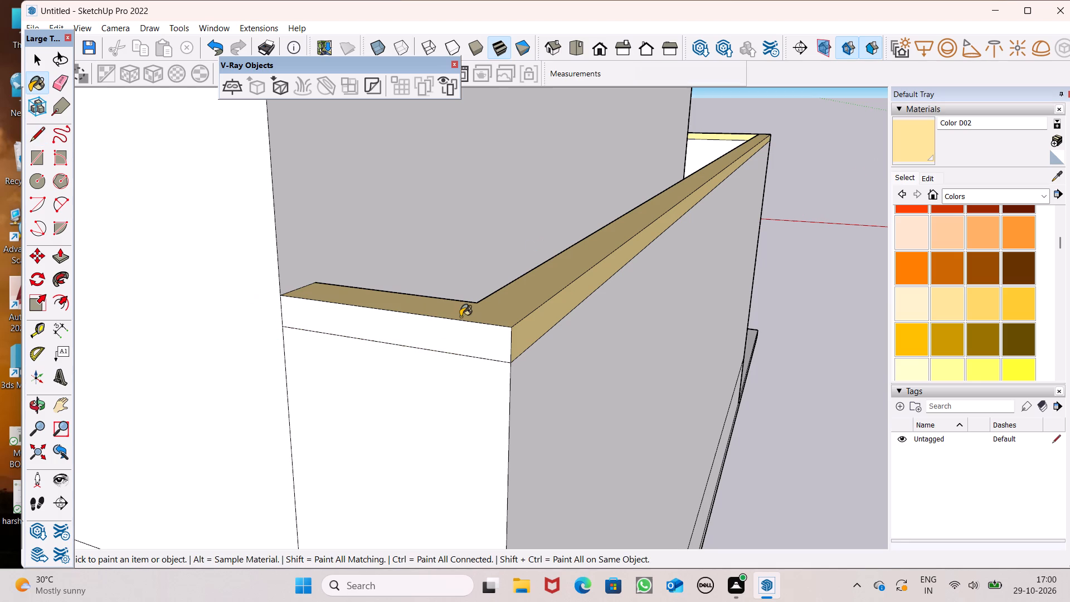
{"action": "left_click", "coordinate": [434, 334]}
Draw a band line about 2' 5" long across the rear return parapet's inner face and paint the band with Color D02.
{"action": "middle_click_drag", "start_coordinate": [487, 320], "coordinate": [762, 371]}
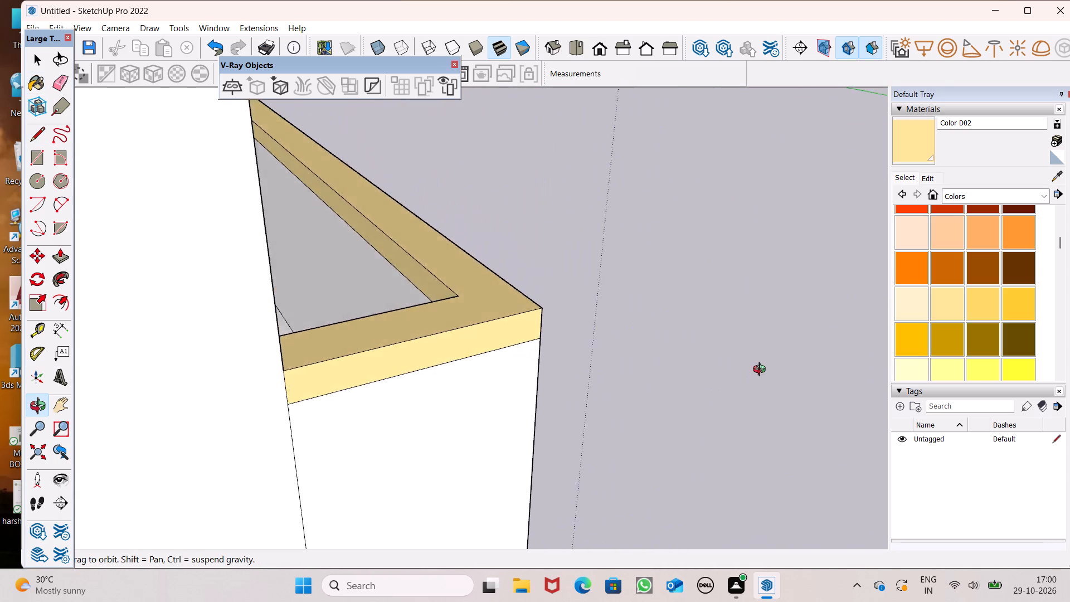
{"action": "middle_click_drag", "start_coordinate": [762, 371], "coordinate": [0, 385]}
{"action": "middle_click_drag", "start_coordinate": [416, 330], "coordinate": [109, 302]}
{"action": "scroll", "coordinate": [258, 318], "scroll_direction": "up", "scroll_amount": 7}
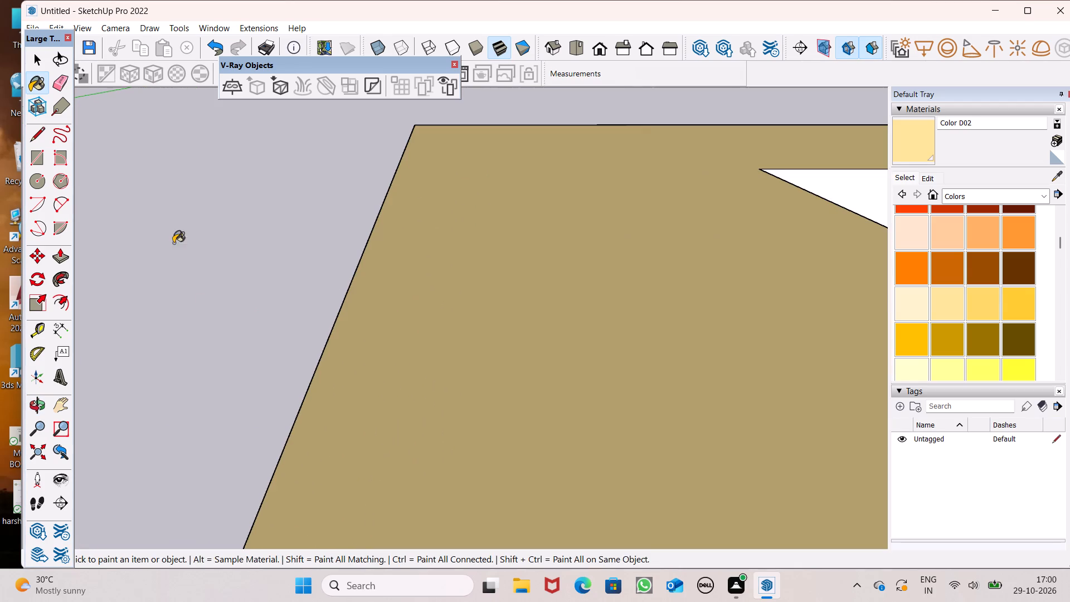
{"action": "scroll", "coordinate": [168, 293], "scroll_direction": "down", "scroll_amount": 5}
{"action": "scroll", "coordinate": [285, 319], "scroll_direction": "down", "scroll_amount": 2}
{"action": "middle_click_drag", "start_coordinate": [335, 329], "coordinate": [436, 338]}
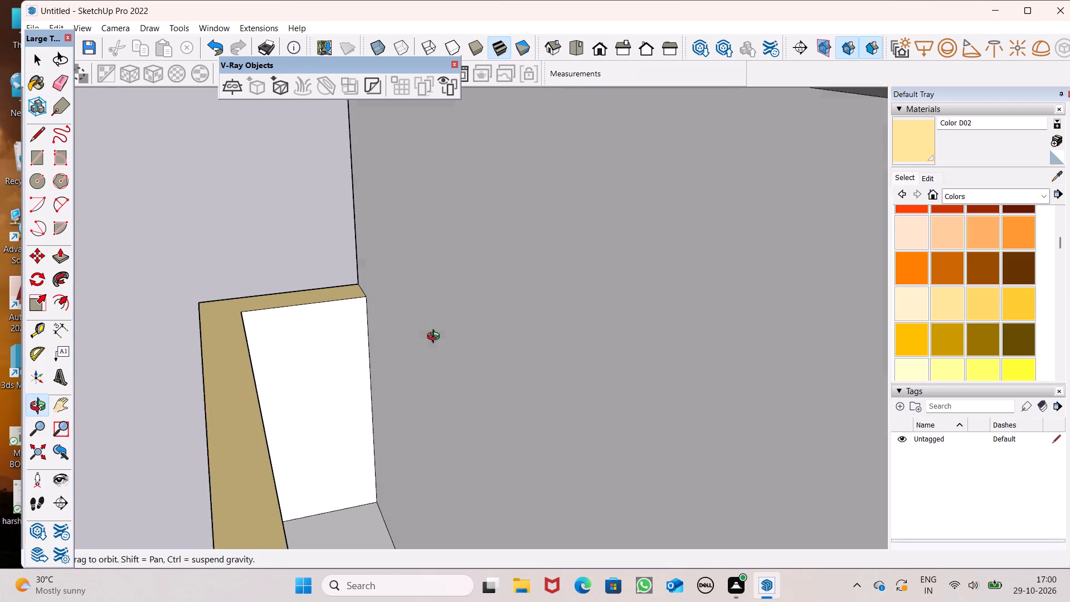
{"action": "middle_click_drag", "start_coordinate": [436, 338], "coordinate": [431, 333]}
{"action": "left_click", "coordinate": [48, 133]}
{"action": "scroll", "coordinate": [265, 293], "scroll_direction": "up", "scroll_amount": 7}
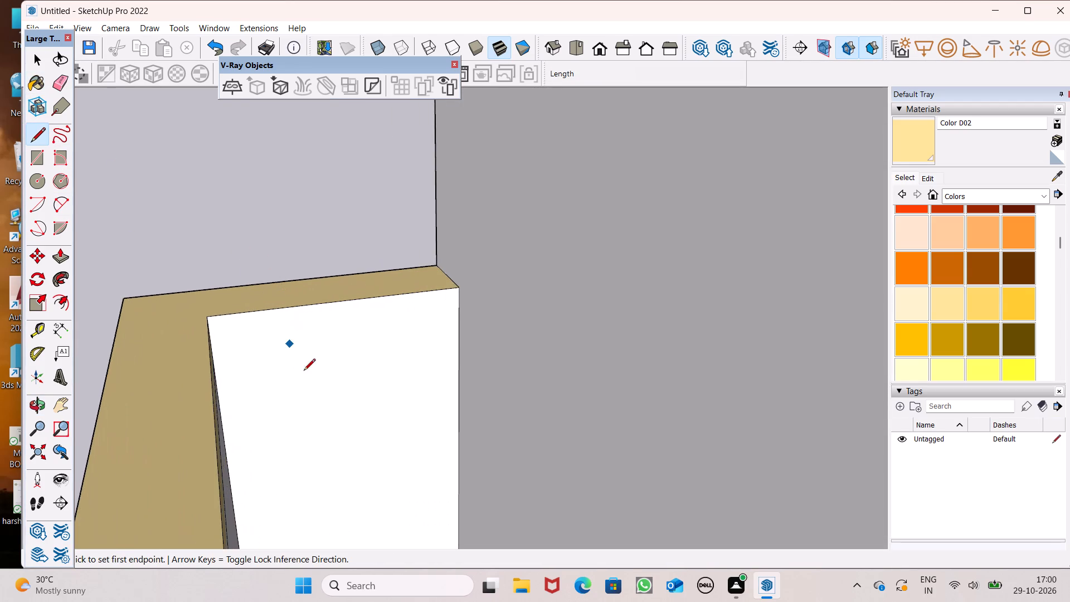
{"action": "middle_click_drag", "start_coordinate": [304, 373], "coordinate": [261, 339]}
{"action": "left_click_drag", "start_coordinate": [215, 342], "coordinate": [252, 342]}
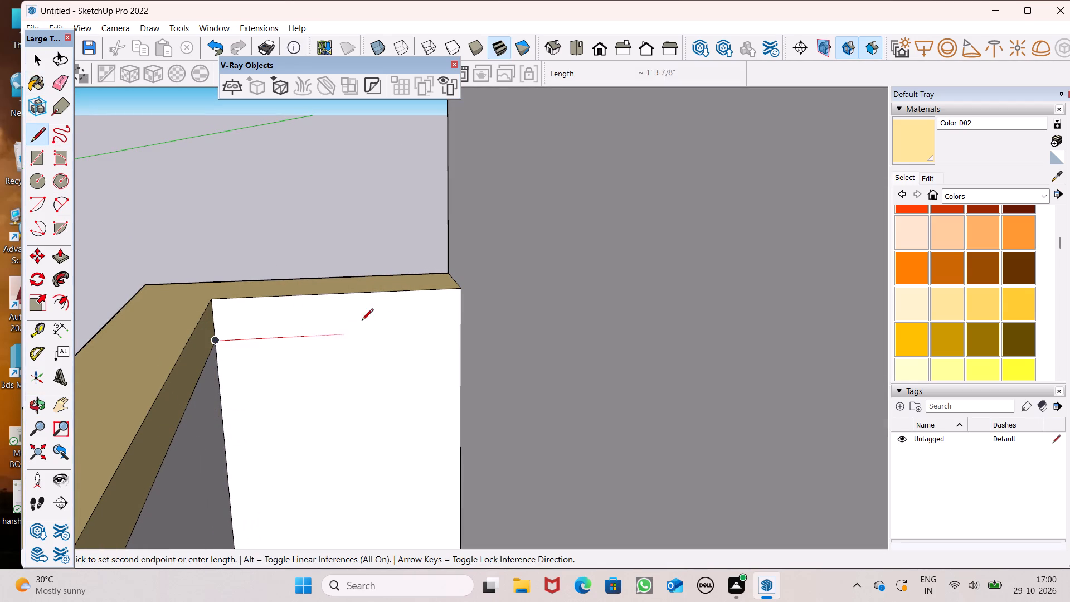
{"action": "left_click", "coordinate": [463, 333]}
{"action": "left_click", "coordinate": [909, 154]}
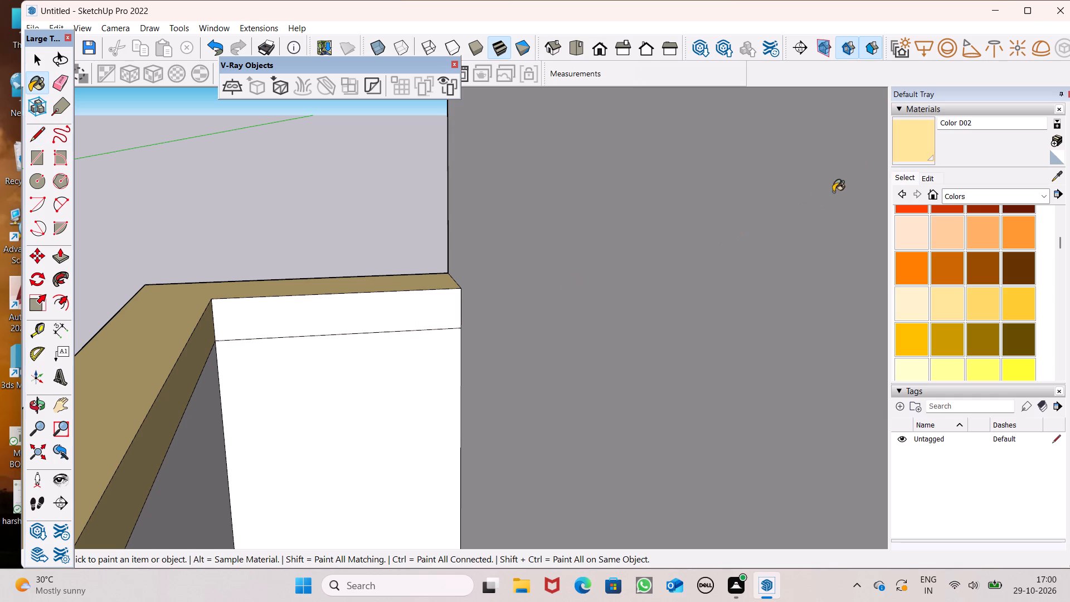
{"action": "left_click", "coordinate": [437, 306]}
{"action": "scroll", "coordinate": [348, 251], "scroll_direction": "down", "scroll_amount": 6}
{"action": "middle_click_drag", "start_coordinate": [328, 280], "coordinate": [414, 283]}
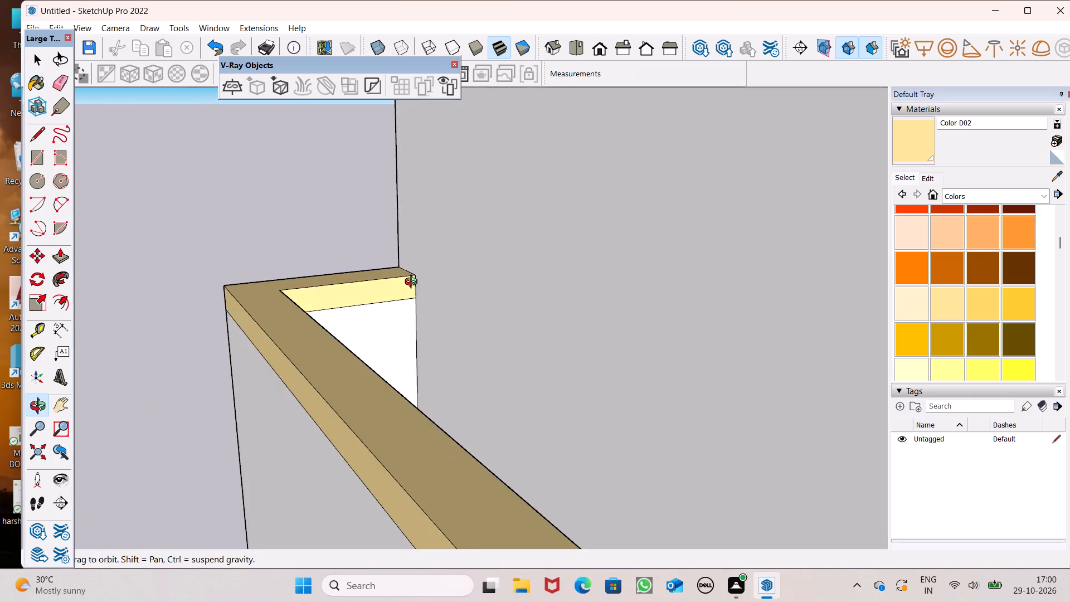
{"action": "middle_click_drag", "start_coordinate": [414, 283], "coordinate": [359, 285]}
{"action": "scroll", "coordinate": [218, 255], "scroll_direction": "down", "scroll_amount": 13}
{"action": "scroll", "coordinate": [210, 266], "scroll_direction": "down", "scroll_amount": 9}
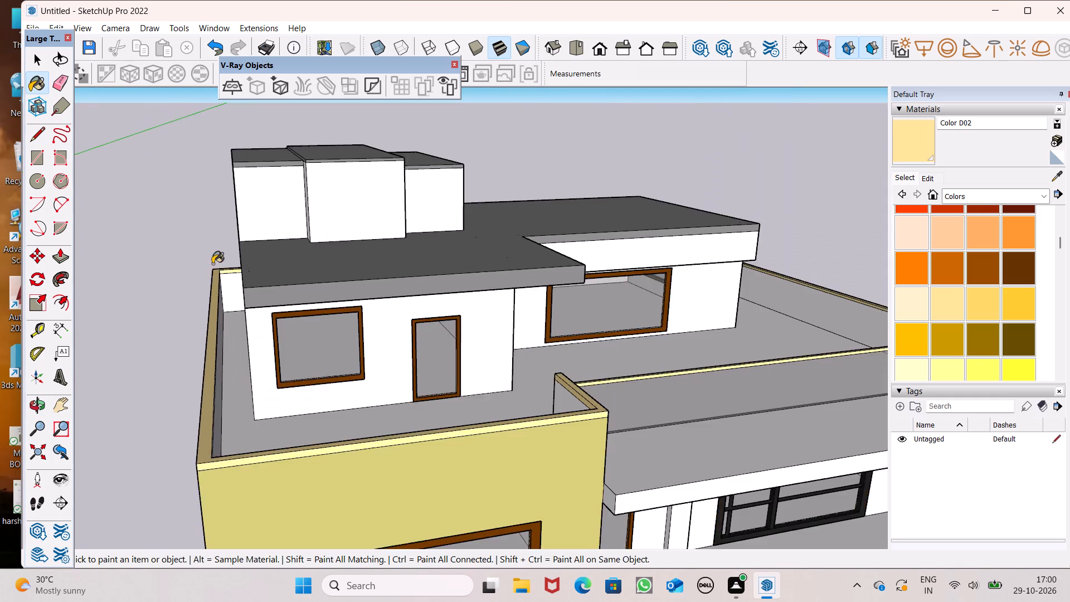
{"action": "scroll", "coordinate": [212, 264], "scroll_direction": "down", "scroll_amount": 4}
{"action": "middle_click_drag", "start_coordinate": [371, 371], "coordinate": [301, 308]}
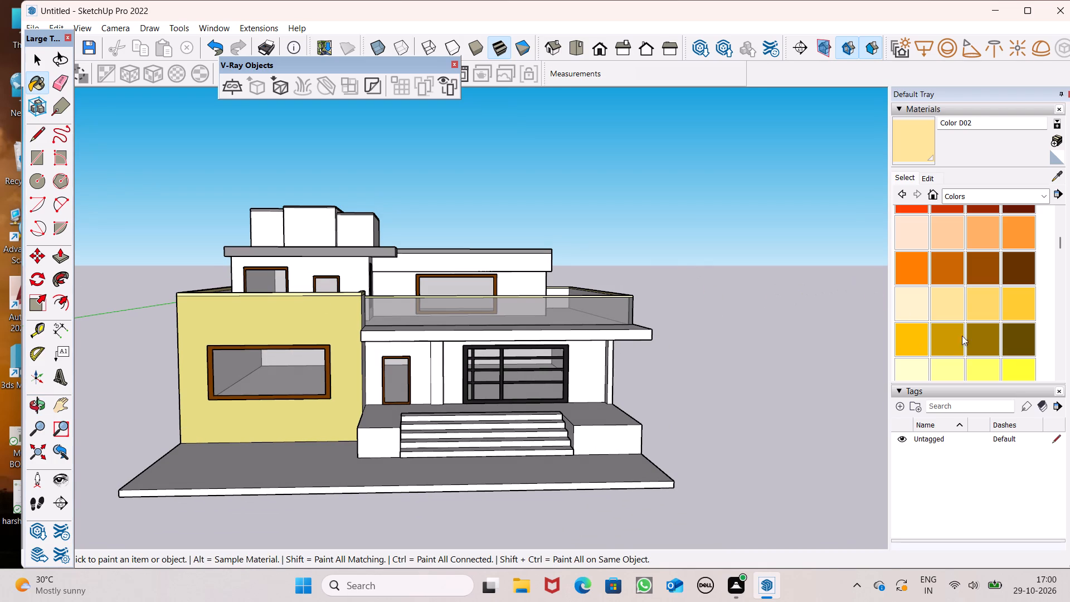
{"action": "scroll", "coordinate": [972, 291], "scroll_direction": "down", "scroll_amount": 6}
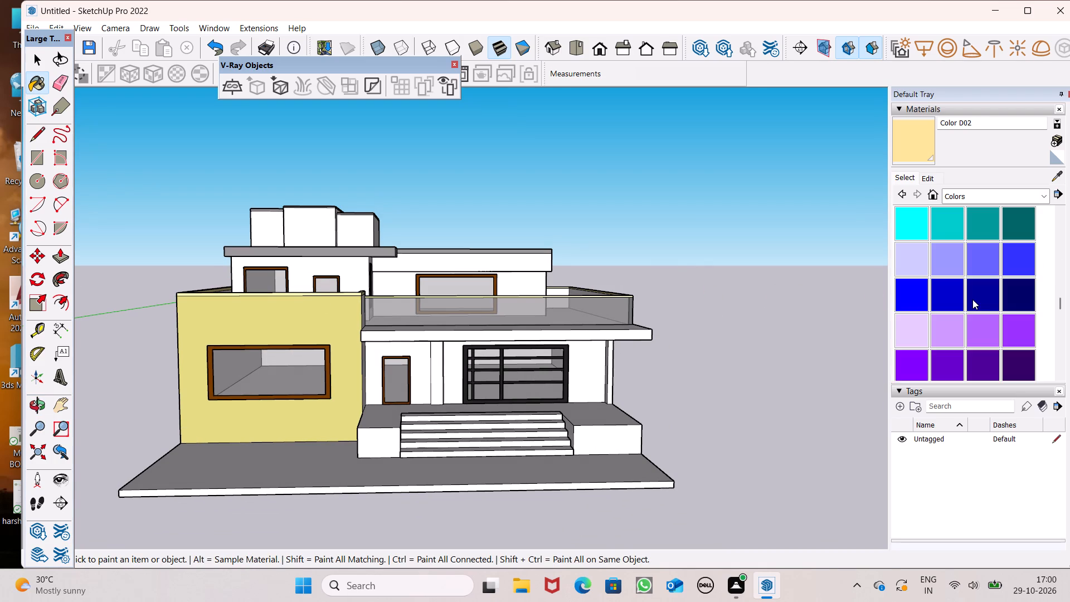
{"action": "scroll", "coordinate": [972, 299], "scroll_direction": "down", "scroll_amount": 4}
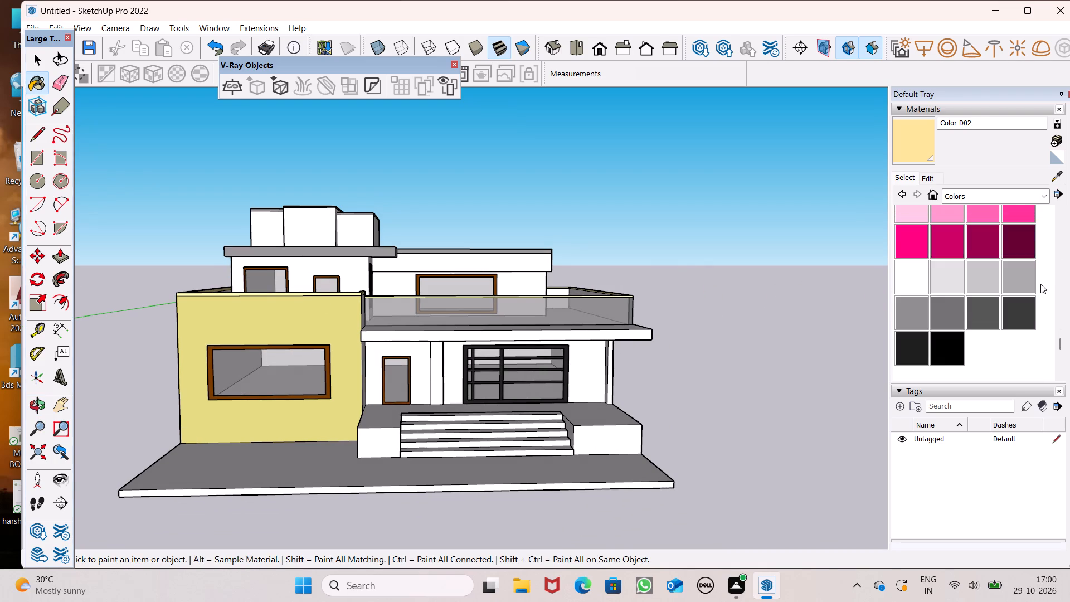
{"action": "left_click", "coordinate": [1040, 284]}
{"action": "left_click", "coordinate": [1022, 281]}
Paint the front entrance steps with Color D02.
{"action": "left_click", "coordinate": [904, 150]}
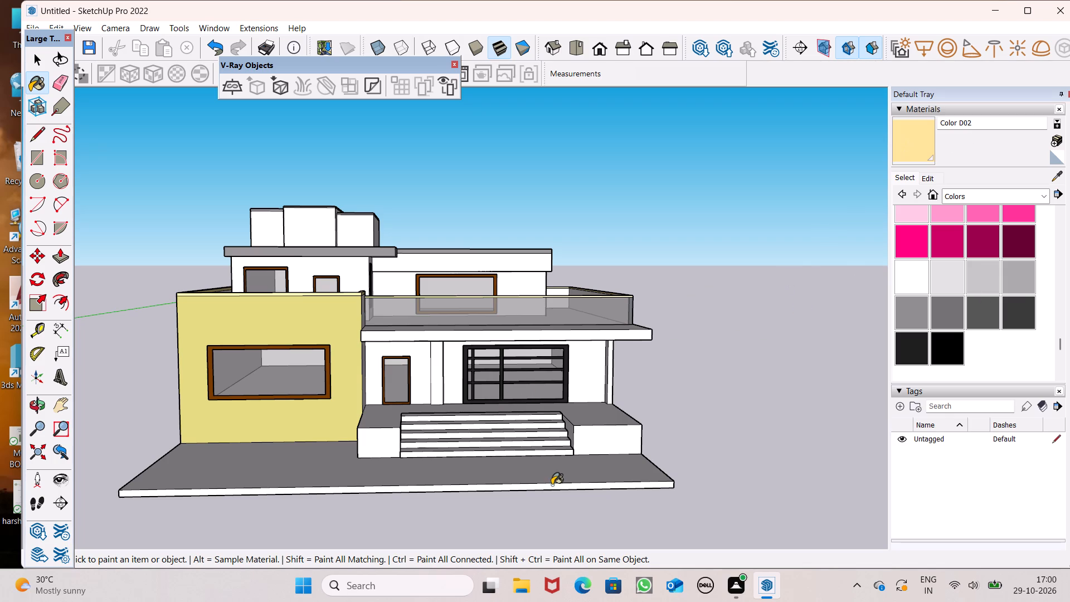
{"action": "scroll", "coordinate": [456, 514], "scroll_direction": "up", "scroll_amount": 7}
{"action": "left_click", "coordinate": [446, 423]}
Examine the painted house exterior from above and from several front angles.
{"action": "scroll", "coordinate": [446, 420], "scroll_direction": "down", "scroll_amount": 6}
{"action": "middle_click_drag", "start_coordinate": [475, 426], "coordinate": [426, 505]}
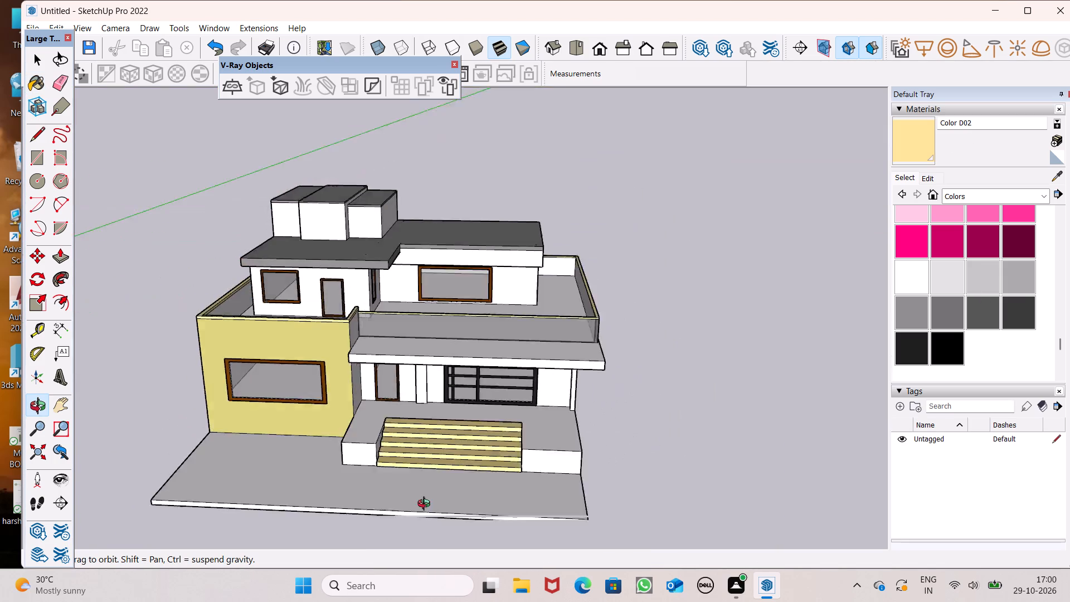
{"action": "middle_click_drag", "start_coordinate": [426, 505], "coordinate": [320, 457]}
{"action": "scroll", "coordinate": [307, 485], "scroll_direction": "up", "scroll_amount": 1}
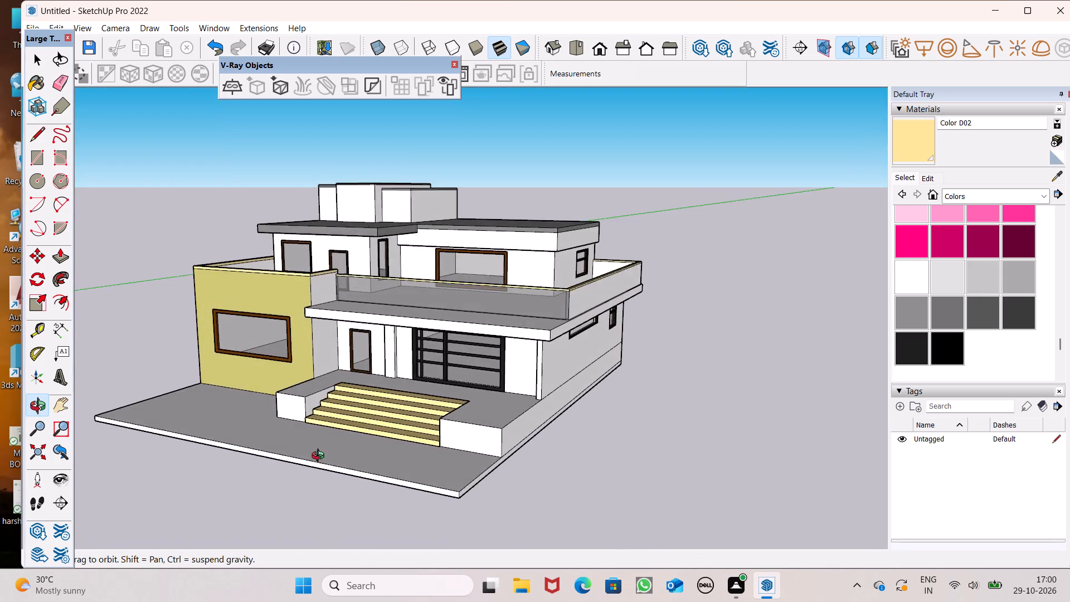
{"action": "middle_click_drag", "start_coordinate": [320, 457], "coordinate": [422, 423]}
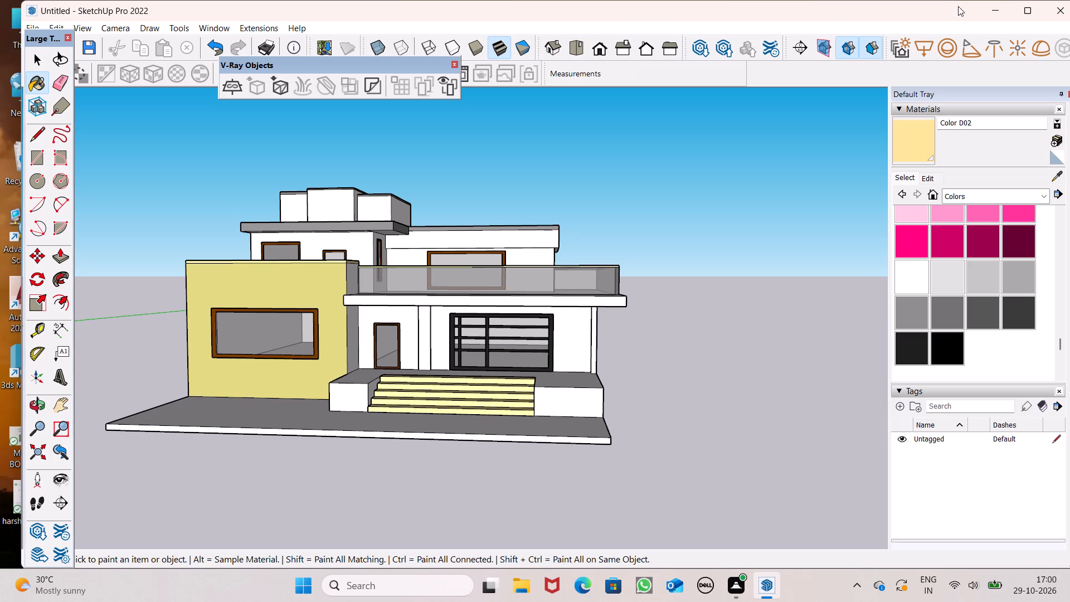
{"action": "scroll", "coordinate": [800, 147], "scroll_direction": "down", "scroll_amount": 1}
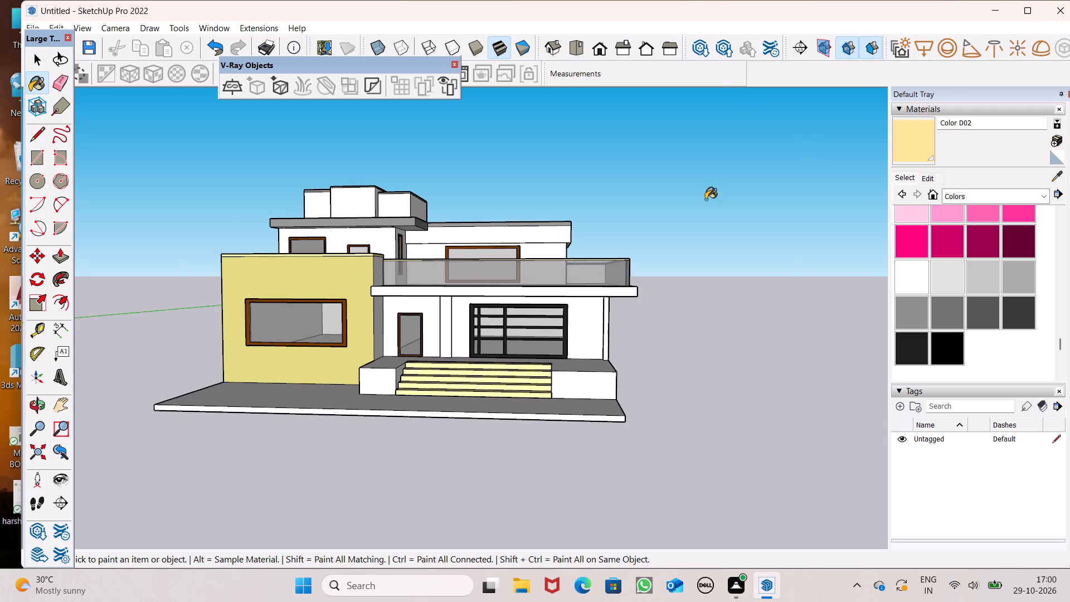
{"action": "scroll", "coordinate": [636, 191], "scroll_direction": "down", "scroll_amount": 1}
{"action": "middle_click_drag", "start_coordinate": [616, 251], "coordinate": [693, 264]}
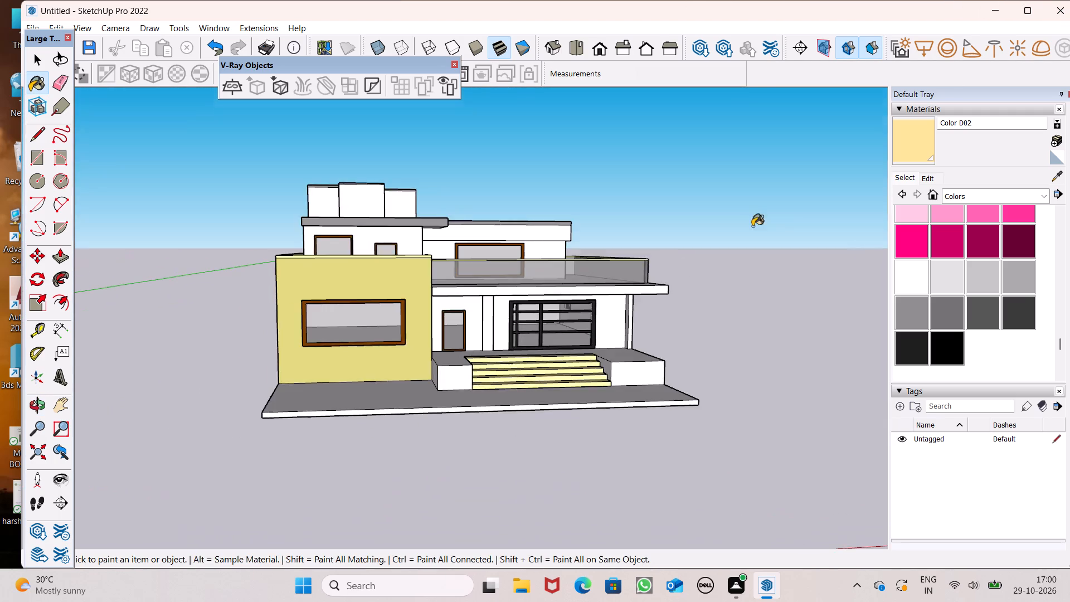
Erase the horizontal plinth line along the ground-floor side wall next to the entrance steps.
{"action": "scroll", "coordinate": [567, 244], "scroll_direction": "down", "scroll_amount": 4}
{"action": "middle_click_drag", "start_coordinate": [590, 300], "coordinate": [547, 323]}
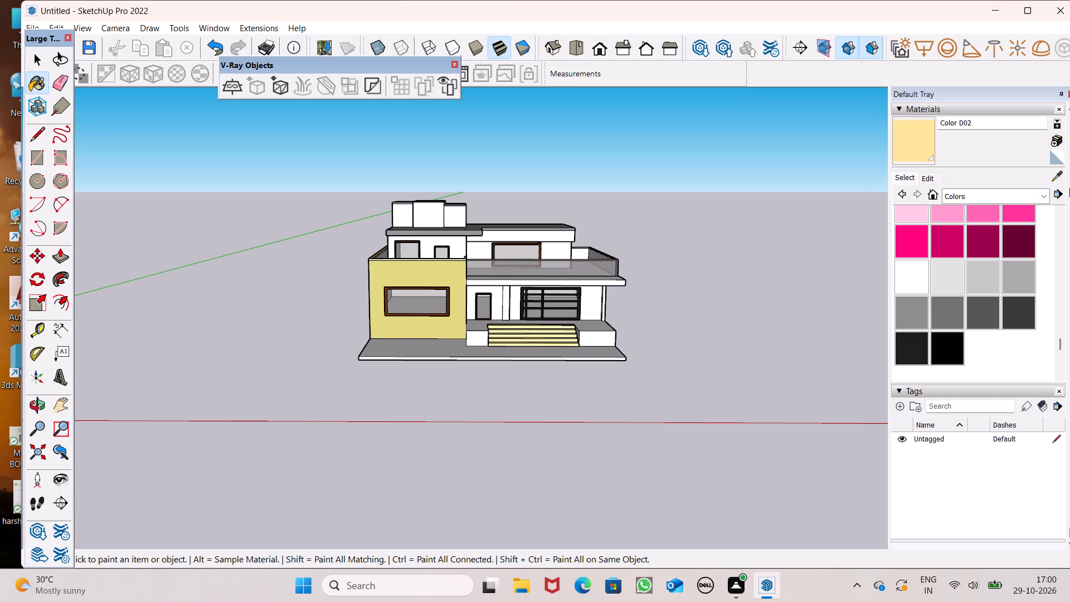
{"action": "scroll", "coordinate": [539, 238], "scroll_direction": "down", "scroll_amount": 1}
{"action": "middle_click_drag", "start_coordinate": [661, 322], "coordinate": [382, 349]}
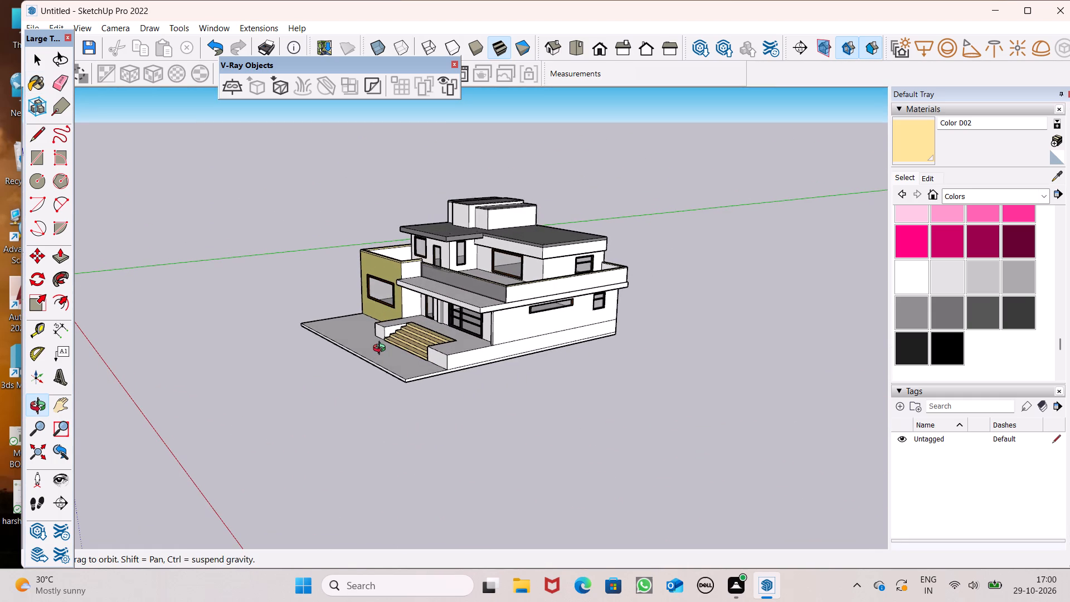
{"action": "middle_click_drag", "start_coordinate": [382, 349], "coordinate": [381, 348]}
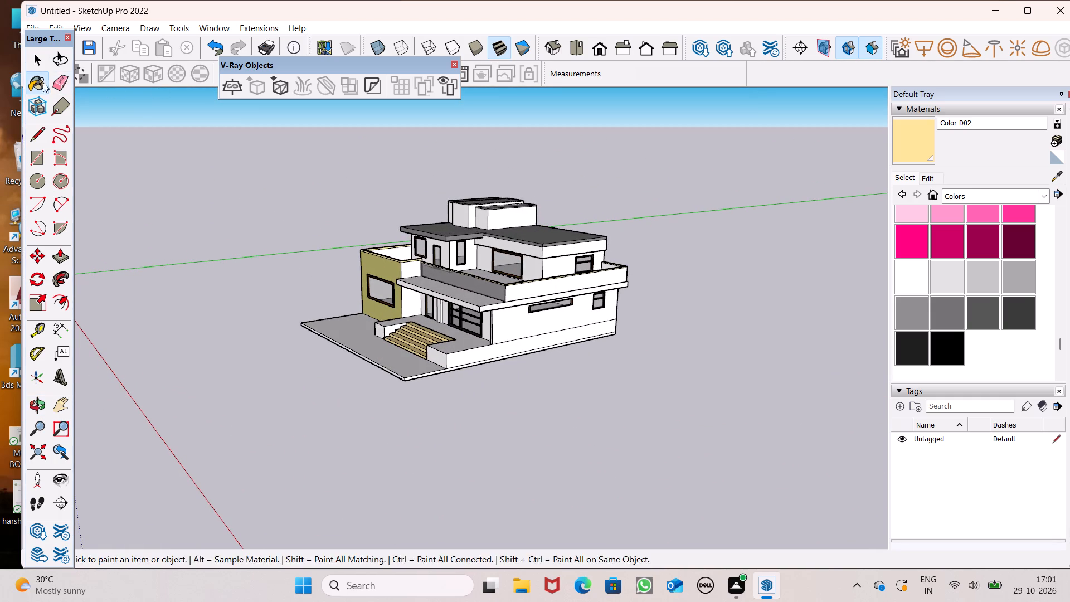
{"action": "left_click", "coordinate": [60, 76]}
{"action": "scroll", "coordinate": [521, 308], "scroll_direction": "up", "scroll_amount": 5}
{"action": "scroll", "coordinate": [507, 358], "scroll_direction": "up", "scroll_amount": 5}
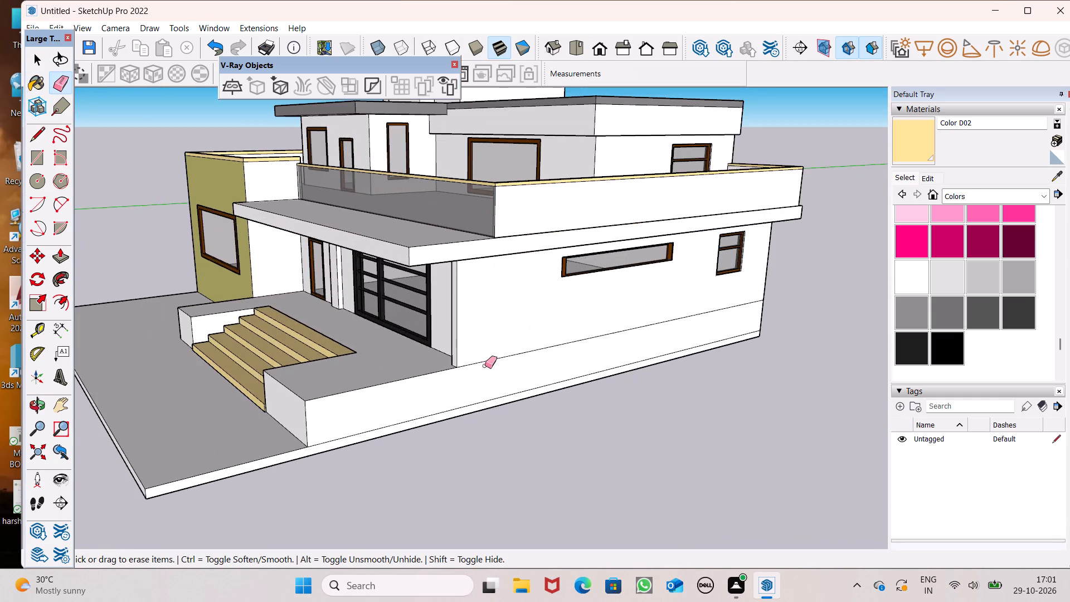
{"action": "left_click_drag", "start_coordinate": [485, 360], "coordinate": [486, 365]}
Erase the leftover horizontal and vertical edge lines across the house's rear wall, including its plinth line.
{"action": "middle_click_drag", "start_coordinate": [469, 371], "coordinate": [0, 336]}
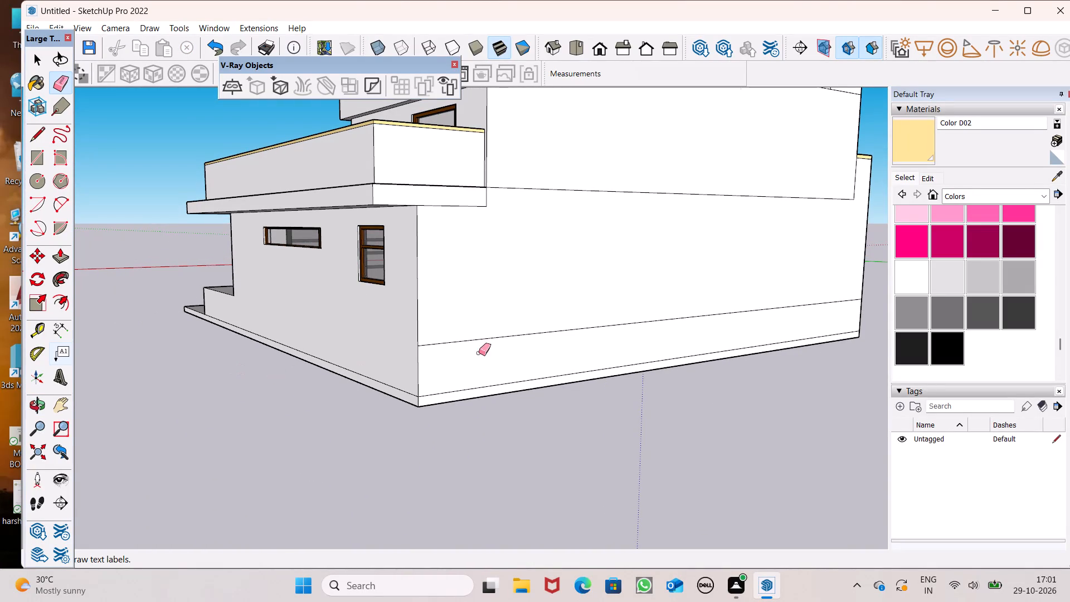
{"action": "left_click_drag", "start_coordinate": [477, 318], "coordinate": [475, 341]}
{"action": "middle_click_drag", "start_coordinate": [588, 256], "coordinate": [403, 315]}
{"action": "scroll", "coordinate": [403, 315], "scroll_direction": "up", "scroll_amount": 1}
{"action": "left_click_drag", "start_coordinate": [427, 226], "coordinate": [432, 250]}
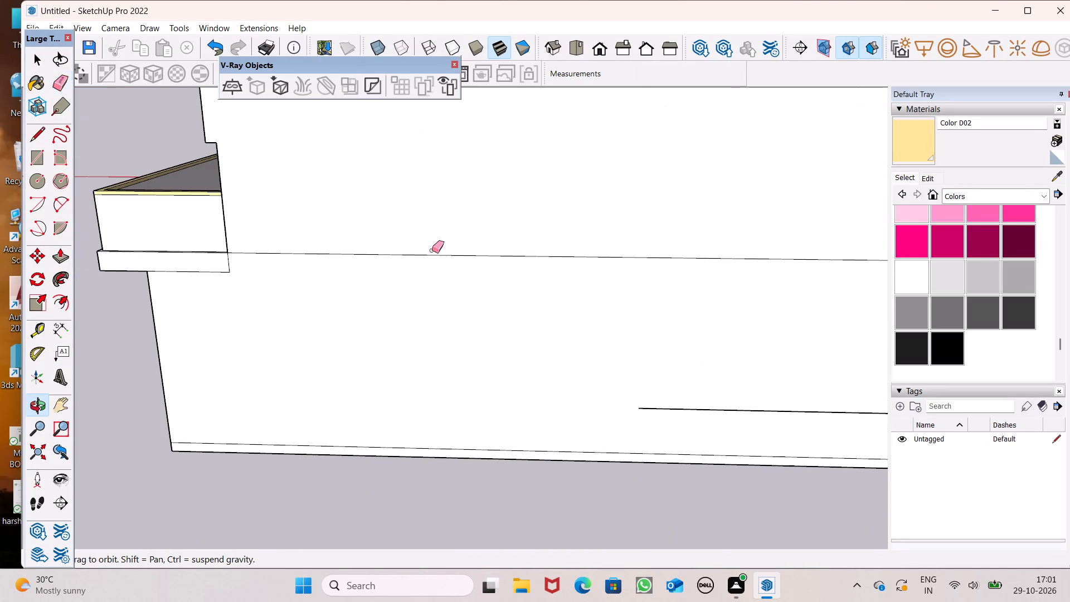
{"action": "left_click_drag", "start_coordinate": [432, 250], "coordinate": [434, 270]}
{"action": "scroll", "coordinate": [373, 284], "scroll_direction": "down", "scroll_amount": 5}
{"action": "scroll", "coordinate": [601, 333], "scroll_direction": "up", "scroll_amount": 4}
{"action": "left_click", "coordinate": [626, 285]}
{"action": "left_click_drag", "start_coordinate": [666, 350], "coordinate": [670, 383]}
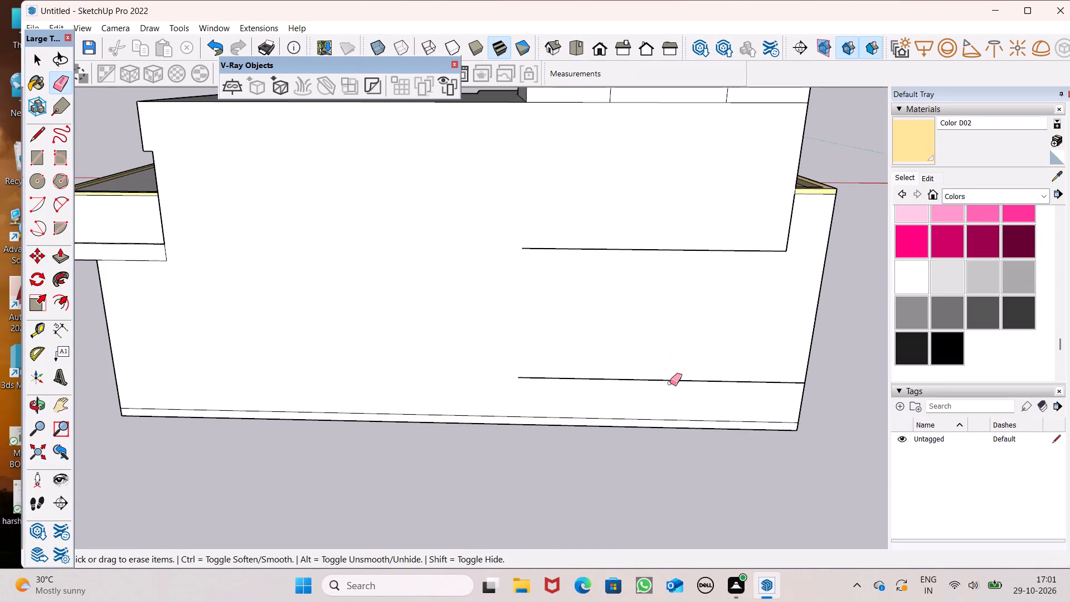
{"action": "left_click_drag", "start_coordinate": [670, 383], "coordinate": [674, 391]}
{"action": "left_click_drag", "start_coordinate": [678, 232], "coordinate": [677, 253]}
{"action": "middle_click_drag", "start_coordinate": [717, 281], "coordinate": [619, 314]}
{"action": "scroll", "coordinate": [619, 314], "scroll_direction": "up", "scroll_amount": 1}
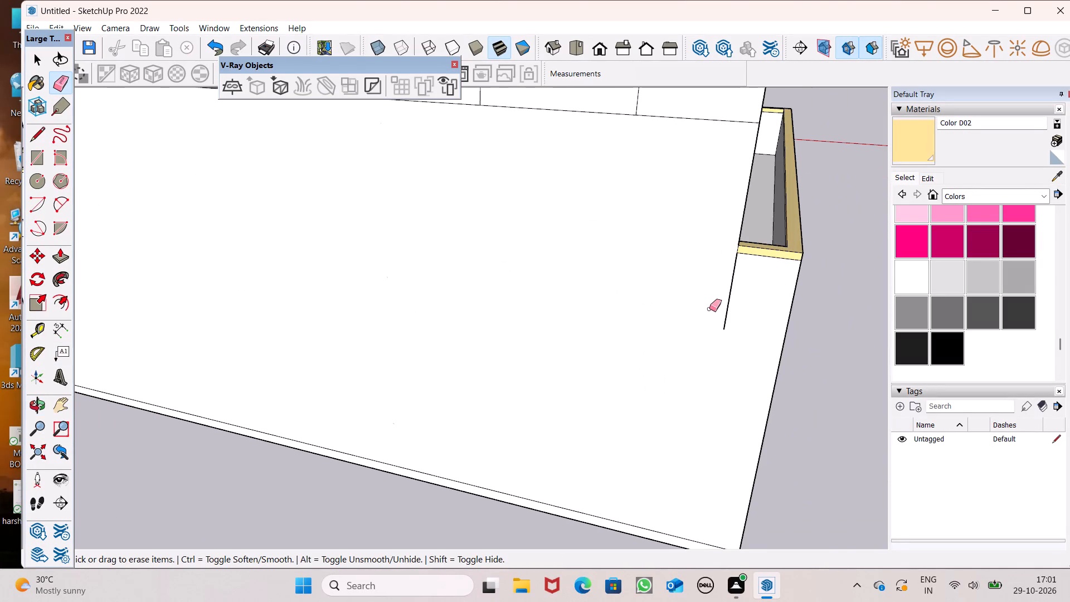
{"action": "left_click_drag", "start_coordinate": [758, 307], "coordinate": [717, 305]}
{"action": "scroll", "coordinate": [704, 319], "scroll_direction": "down", "scroll_amount": 5}
Paint the projecting front block's front wall with 0079_Teal from the Colors-Named collection.
{"action": "middle_click_drag", "start_coordinate": [707, 333], "coordinate": [409, 305]}
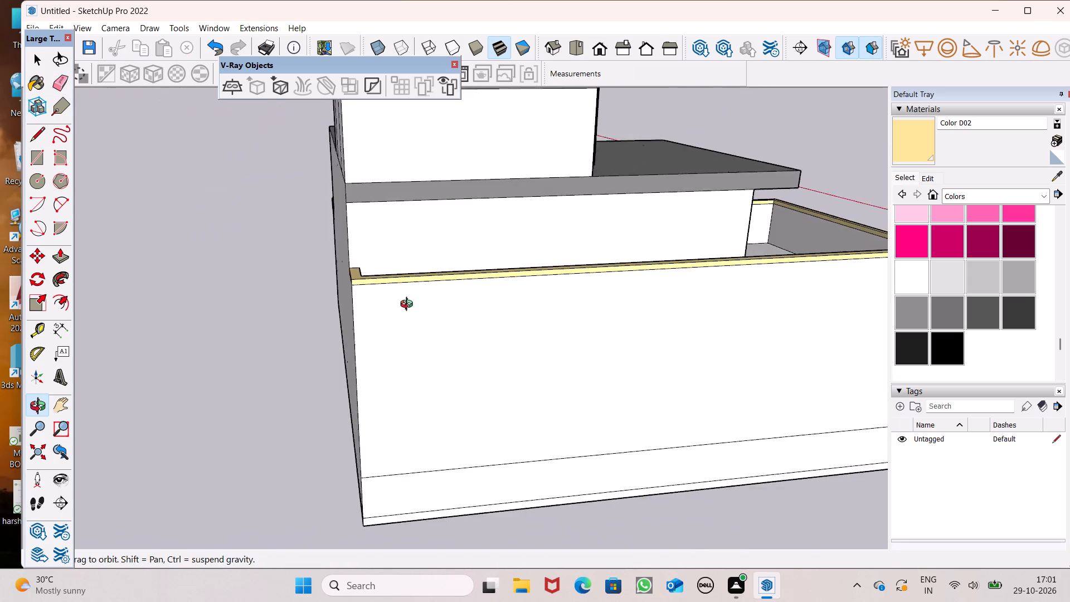
{"action": "middle_click_drag", "start_coordinate": [409, 305], "coordinate": [921, 299]}
{"action": "scroll", "coordinate": [610, 274], "scroll_direction": "down", "scroll_amount": 6}
{"action": "middle_click_drag", "start_coordinate": [442, 236], "coordinate": [802, 266]}
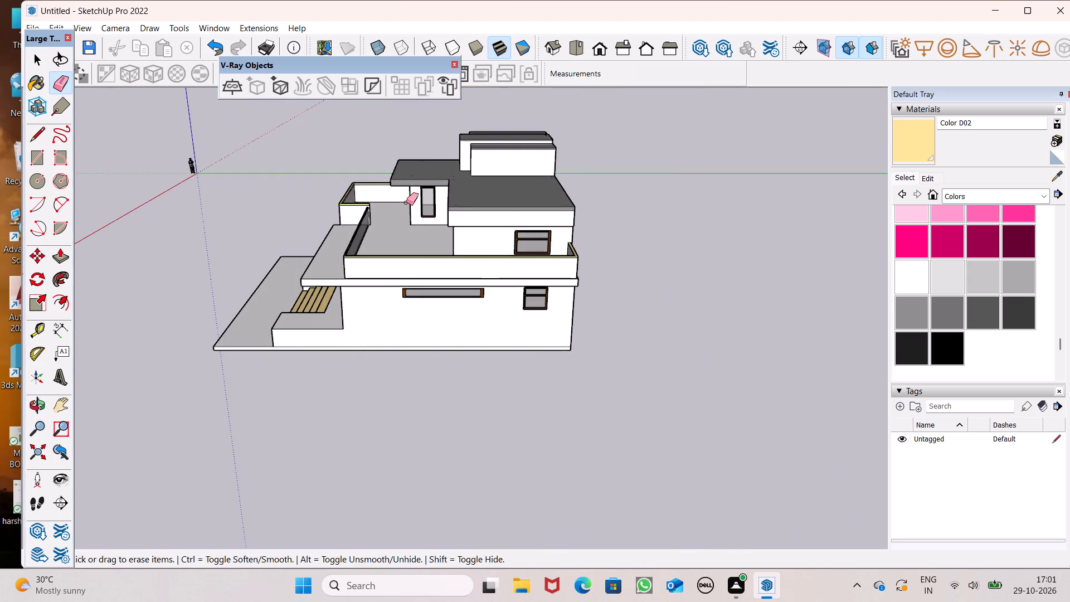
{"action": "middle_click_drag", "start_coordinate": [397, 203], "coordinate": [774, 181]}
{"action": "middle_click_drag", "start_coordinate": [243, 230], "coordinate": [340, 195]}
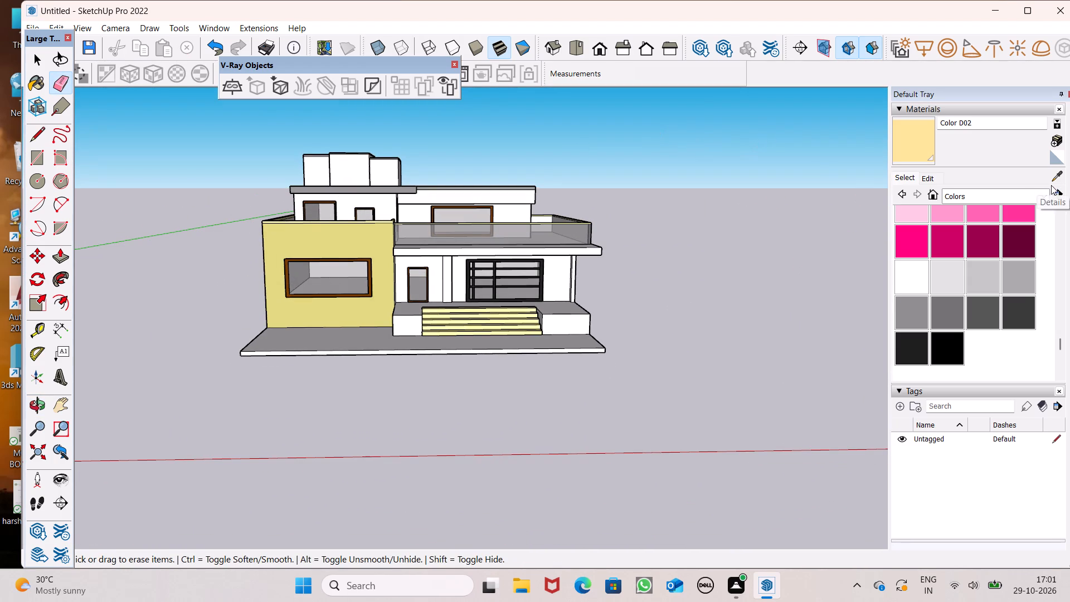
{"action": "left_click", "coordinate": [1026, 198]}
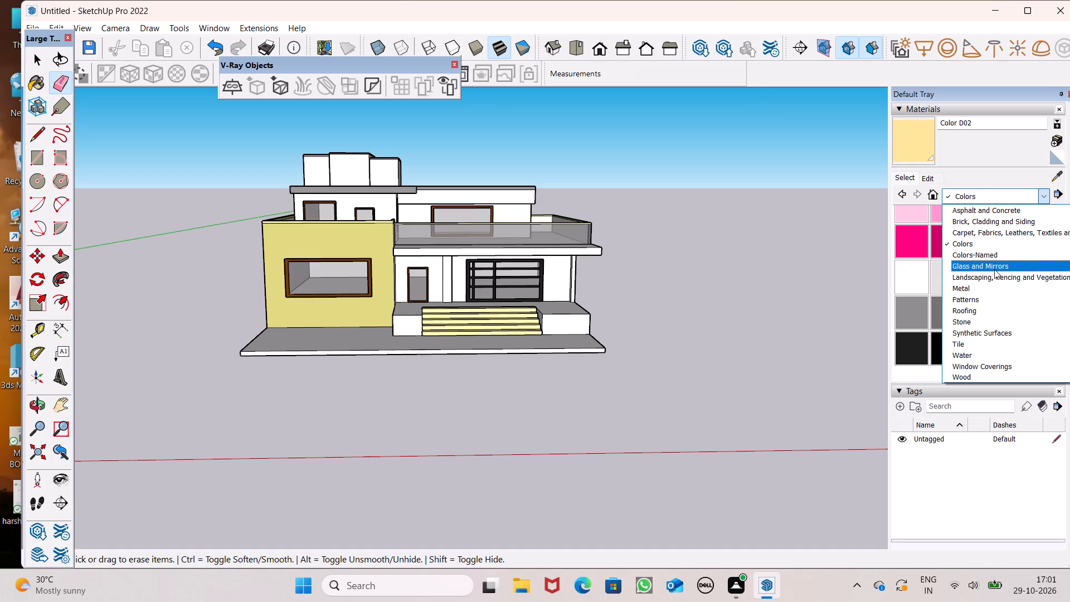
{"action": "left_click", "coordinate": [991, 255]}
{"action": "scroll", "coordinate": [998, 294], "scroll_direction": "down", "scroll_amount": 6}
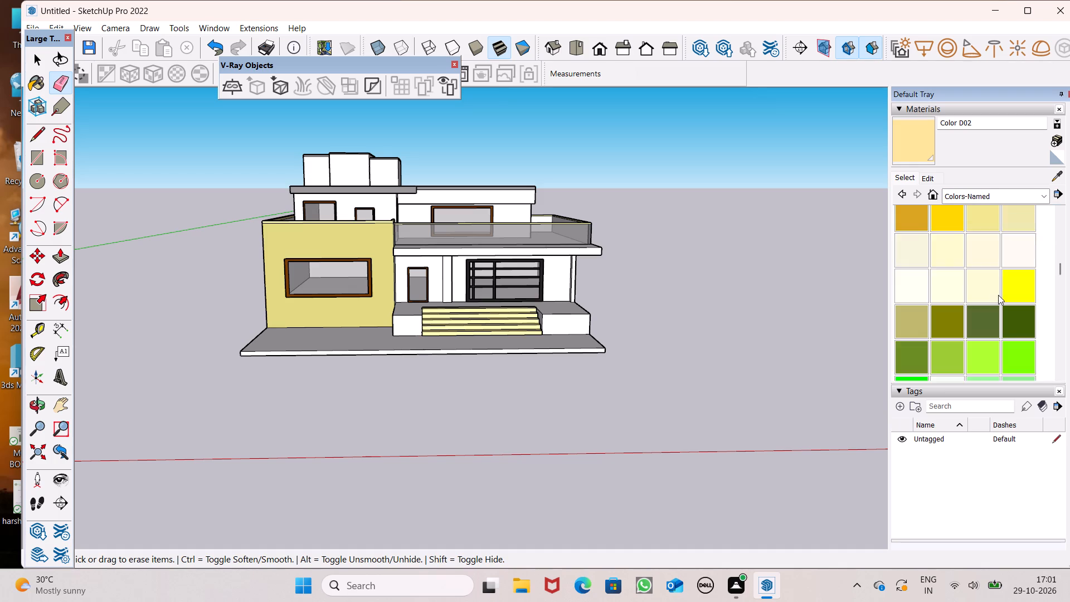
{"action": "scroll", "coordinate": [998, 295], "scroll_direction": "down", "scroll_amount": 2}
{"action": "left_click", "coordinate": [978, 357]}
{"action": "scroll", "coordinate": [551, 249], "scroll_direction": "up", "scroll_amount": 4}
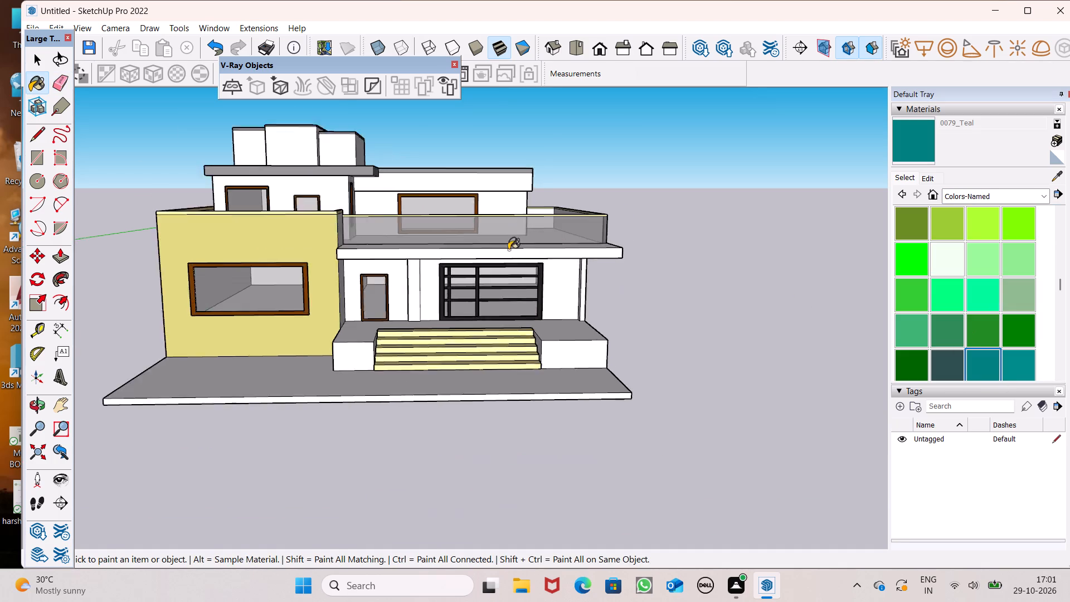
{"action": "scroll", "coordinate": [508, 250], "scroll_direction": "up", "scroll_amount": 3}
{"action": "scroll", "coordinate": [353, 199], "scroll_direction": "up", "scroll_amount": 6}
{"action": "scroll", "coordinate": [401, 208], "scroll_direction": "down", "scroll_amount": 10}
{"action": "middle_click_drag", "start_coordinate": [438, 237], "coordinate": [443, 256]}
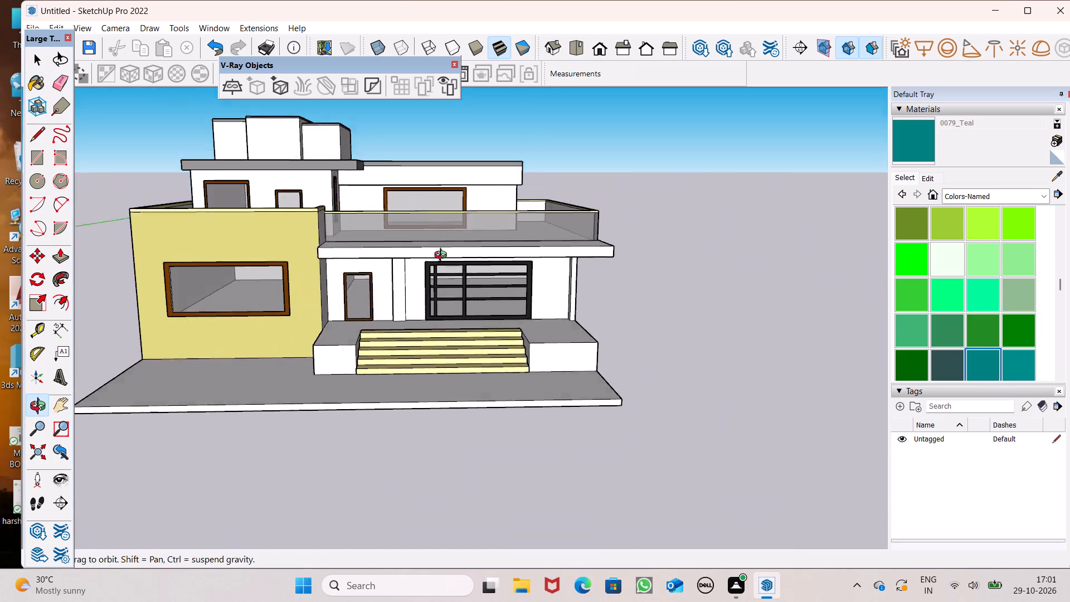
{"action": "middle_click_drag", "start_coordinate": [443, 256], "coordinate": [444, 279]}
{"action": "scroll", "coordinate": [296, 276], "scroll_direction": "up", "scroll_amount": 5}
{"action": "left_click", "coordinate": [231, 246]}
Paint the front block's outer side wall above the plinth line and both parts of its entrance-side return with 0079_Teal.
{"action": "middle_click_drag", "start_coordinate": [405, 253], "coordinate": [681, 207]}
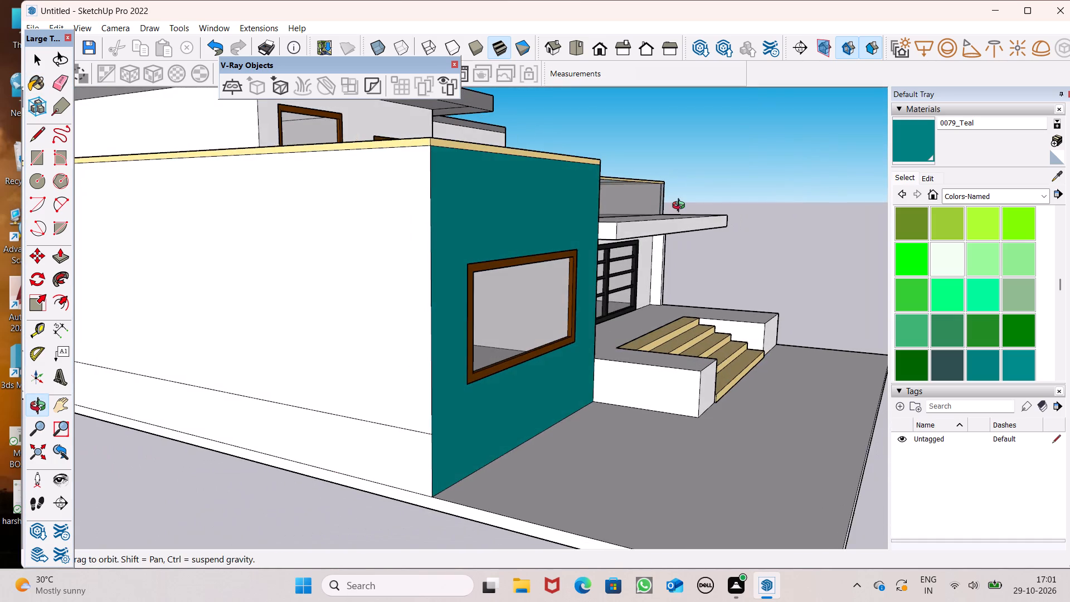
{"action": "middle_click_drag", "start_coordinate": [681, 207], "coordinate": [682, 206]}
{"action": "left_click", "coordinate": [421, 235]}
{"action": "middle_click_drag", "start_coordinate": [531, 237], "coordinate": [49, 254]}
{"action": "scroll", "coordinate": [49, 254], "scroll_direction": "up", "scroll_amount": 5}
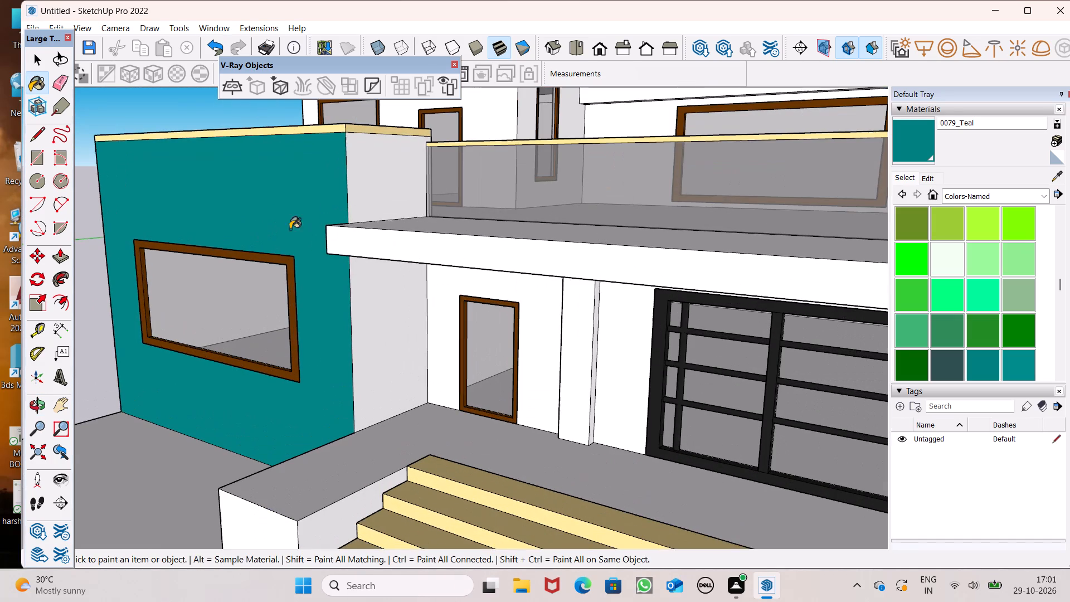
{"action": "left_click", "coordinate": [373, 198]}
{"action": "left_click", "coordinate": [378, 289]}
Examine the teal front block from the front, the entrance side and the outer side.
{"action": "scroll", "coordinate": [405, 214], "scroll_direction": "down", "scroll_amount": 6}
{"action": "middle_click_drag", "start_coordinate": [302, 295], "coordinate": [464, 285]}
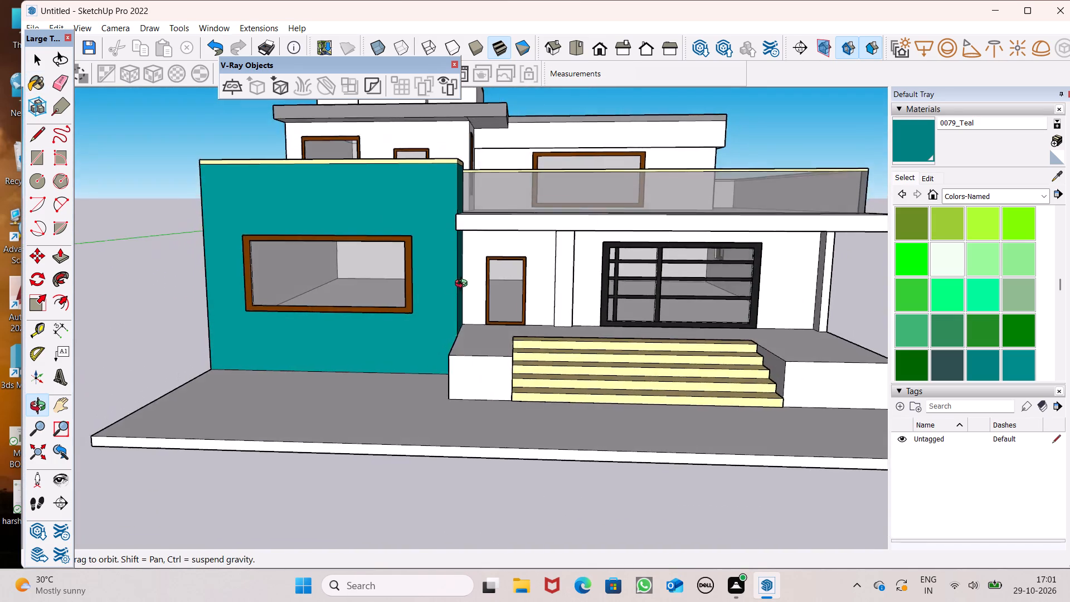
{"action": "middle_click_drag", "start_coordinate": [464, 285], "coordinate": [456, 297]}
{"action": "scroll", "coordinate": [369, 318], "scroll_direction": "down", "scroll_amount": 5}
{"action": "middle_click_drag", "start_coordinate": [378, 300], "coordinate": [235, 291]}
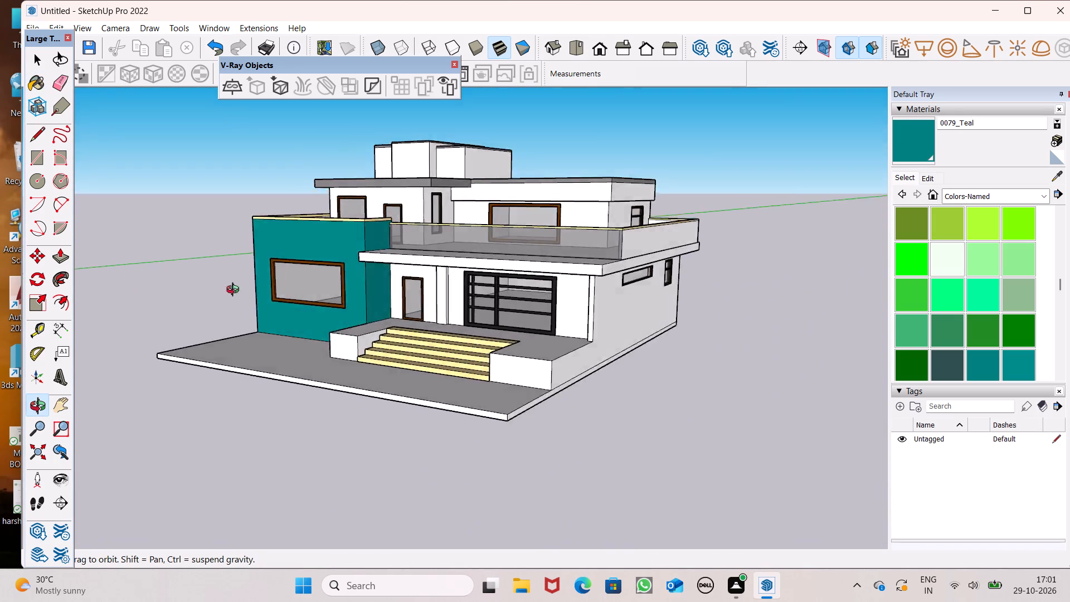
{"action": "middle_click_drag", "start_coordinate": [235, 291], "coordinate": [921, 267]}
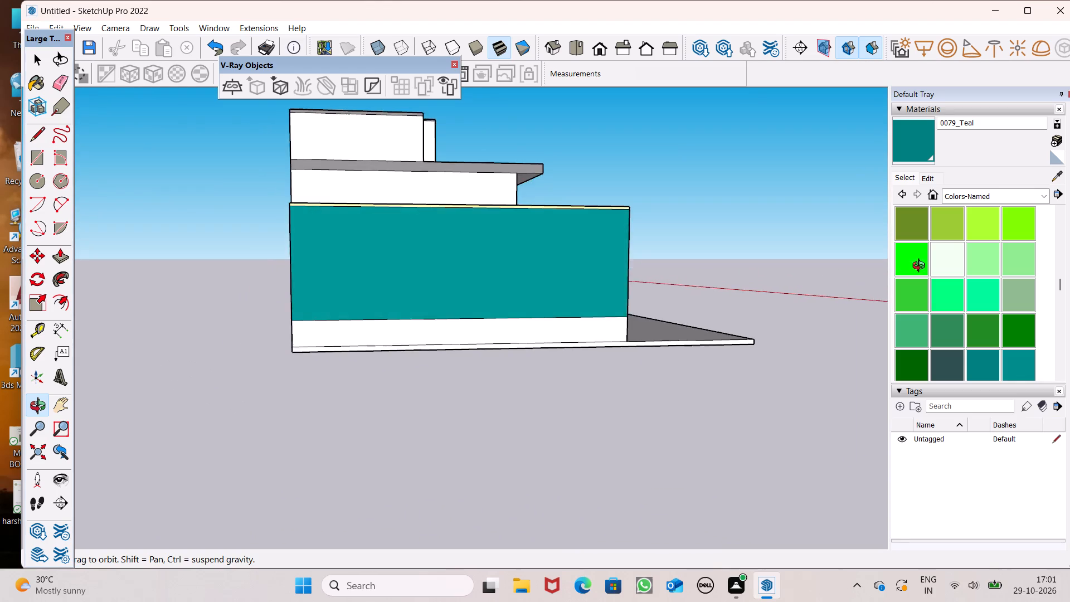
{"action": "middle_click_drag", "start_coordinate": [921, 267], "coordinate": [923, 265]}
{"action": "middle_click_drag", "start_coordinate": [581, 245], "coordinate": [0, 257]}
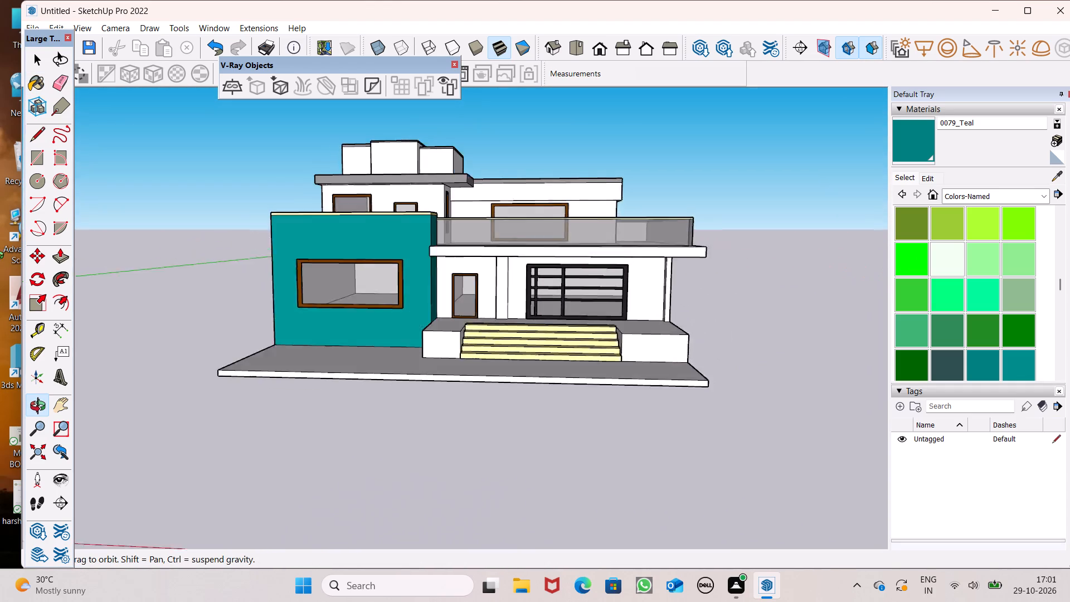
{"action": "middle_click_drag", "start_coordinate": [0, 257], "coordinate": [0, 261]}
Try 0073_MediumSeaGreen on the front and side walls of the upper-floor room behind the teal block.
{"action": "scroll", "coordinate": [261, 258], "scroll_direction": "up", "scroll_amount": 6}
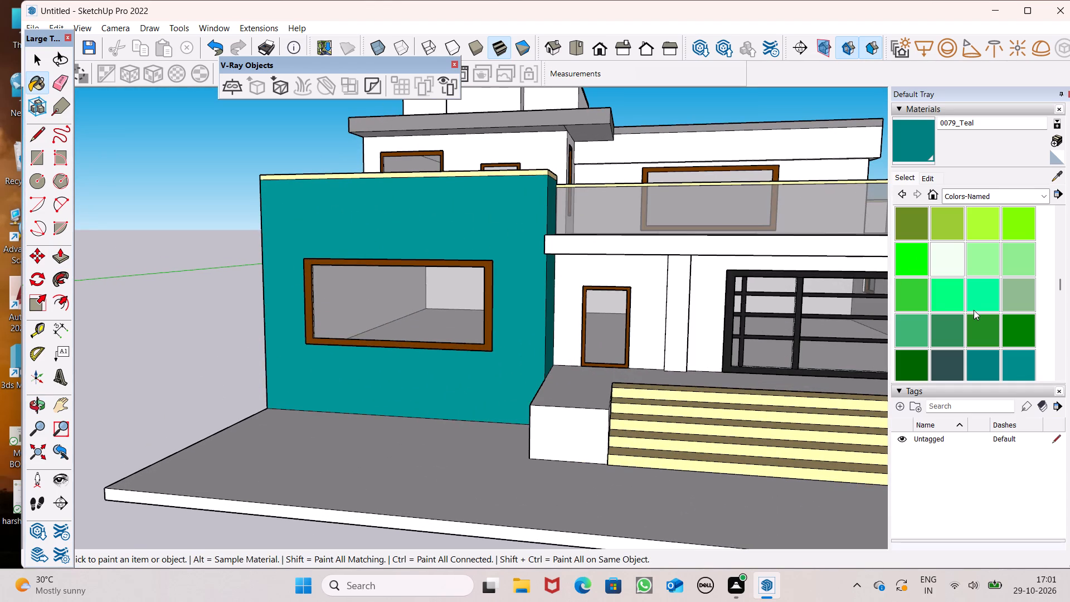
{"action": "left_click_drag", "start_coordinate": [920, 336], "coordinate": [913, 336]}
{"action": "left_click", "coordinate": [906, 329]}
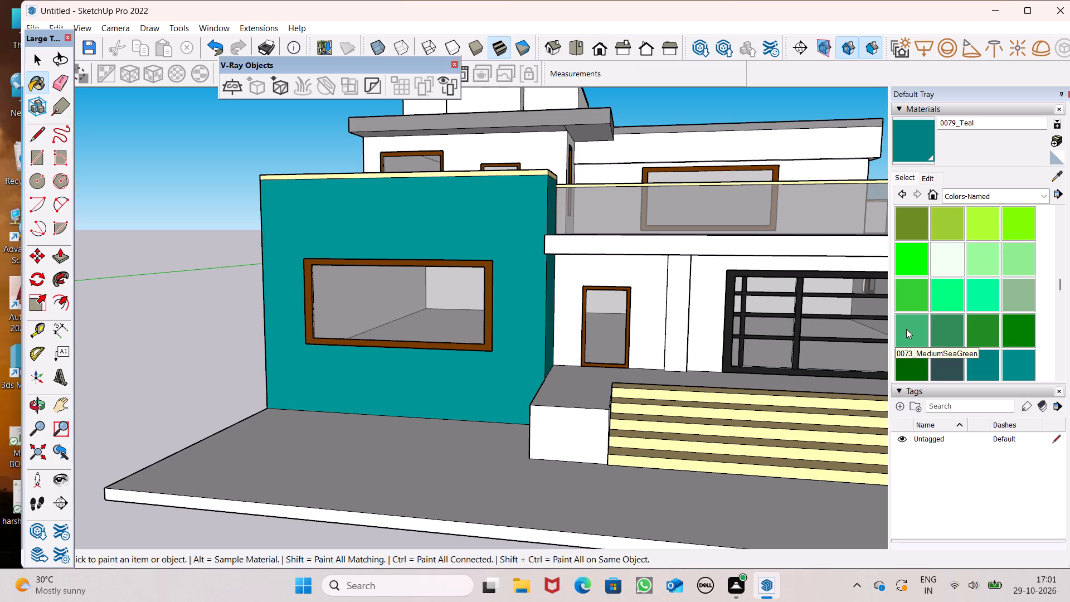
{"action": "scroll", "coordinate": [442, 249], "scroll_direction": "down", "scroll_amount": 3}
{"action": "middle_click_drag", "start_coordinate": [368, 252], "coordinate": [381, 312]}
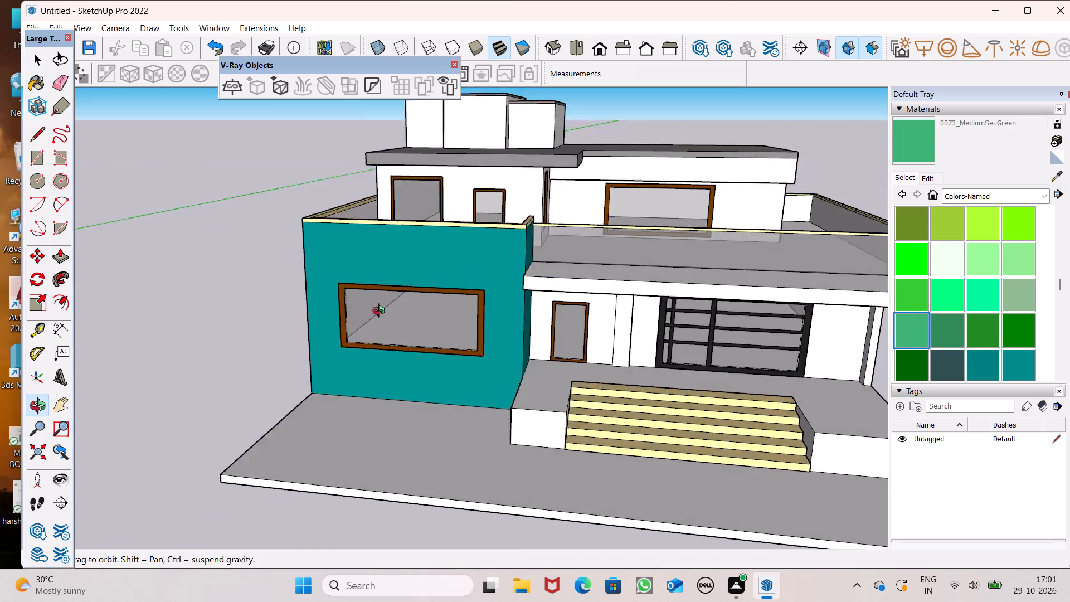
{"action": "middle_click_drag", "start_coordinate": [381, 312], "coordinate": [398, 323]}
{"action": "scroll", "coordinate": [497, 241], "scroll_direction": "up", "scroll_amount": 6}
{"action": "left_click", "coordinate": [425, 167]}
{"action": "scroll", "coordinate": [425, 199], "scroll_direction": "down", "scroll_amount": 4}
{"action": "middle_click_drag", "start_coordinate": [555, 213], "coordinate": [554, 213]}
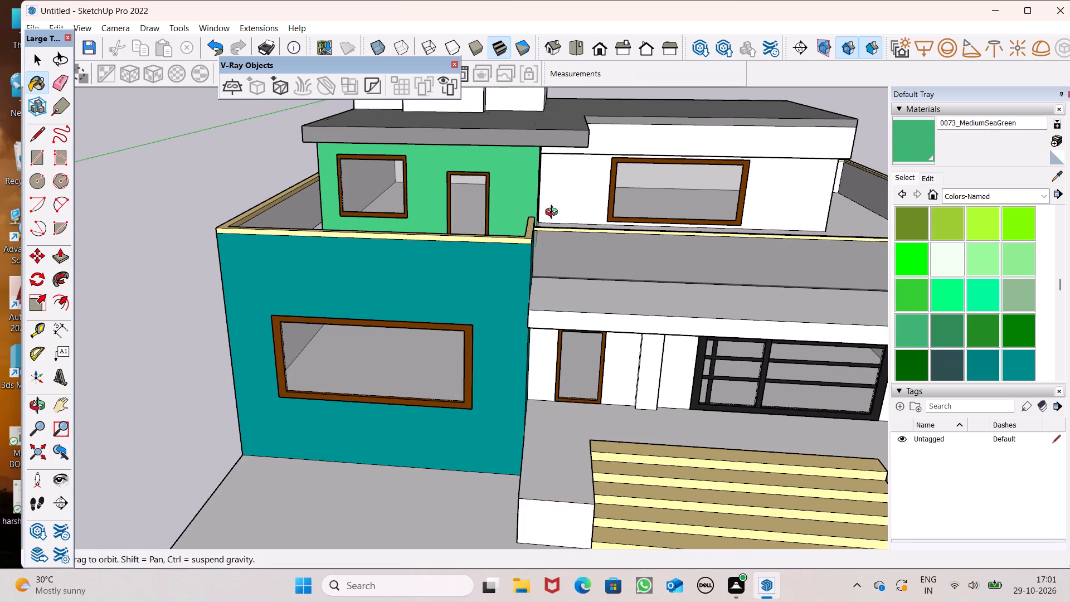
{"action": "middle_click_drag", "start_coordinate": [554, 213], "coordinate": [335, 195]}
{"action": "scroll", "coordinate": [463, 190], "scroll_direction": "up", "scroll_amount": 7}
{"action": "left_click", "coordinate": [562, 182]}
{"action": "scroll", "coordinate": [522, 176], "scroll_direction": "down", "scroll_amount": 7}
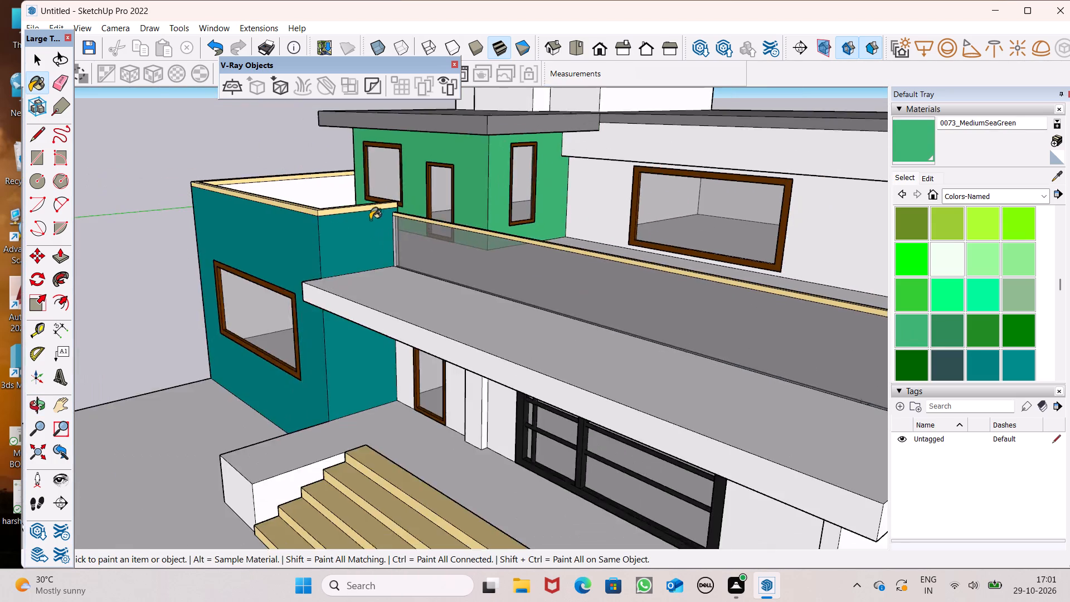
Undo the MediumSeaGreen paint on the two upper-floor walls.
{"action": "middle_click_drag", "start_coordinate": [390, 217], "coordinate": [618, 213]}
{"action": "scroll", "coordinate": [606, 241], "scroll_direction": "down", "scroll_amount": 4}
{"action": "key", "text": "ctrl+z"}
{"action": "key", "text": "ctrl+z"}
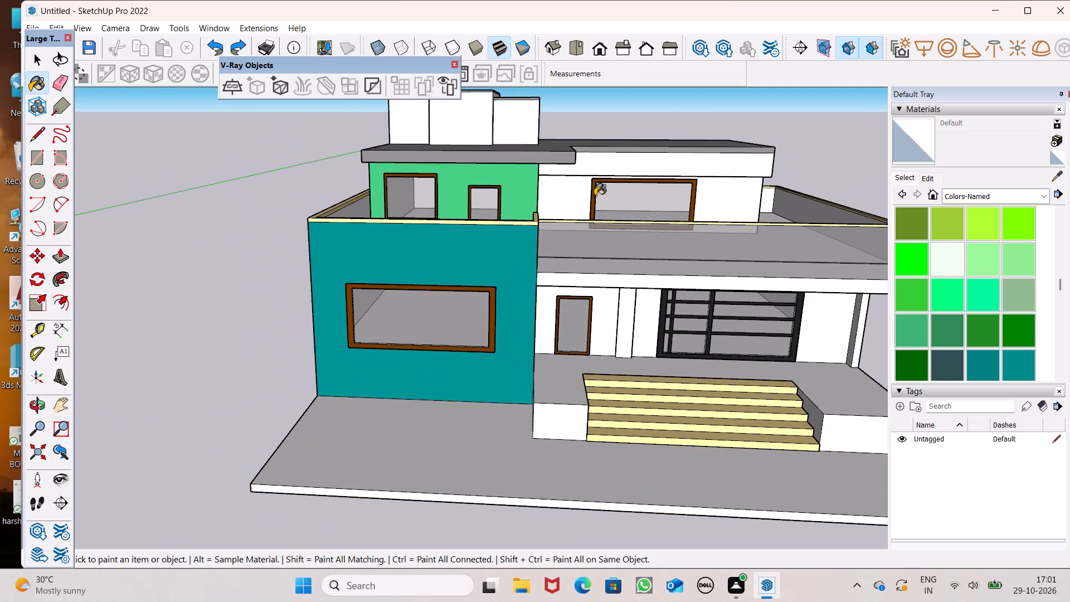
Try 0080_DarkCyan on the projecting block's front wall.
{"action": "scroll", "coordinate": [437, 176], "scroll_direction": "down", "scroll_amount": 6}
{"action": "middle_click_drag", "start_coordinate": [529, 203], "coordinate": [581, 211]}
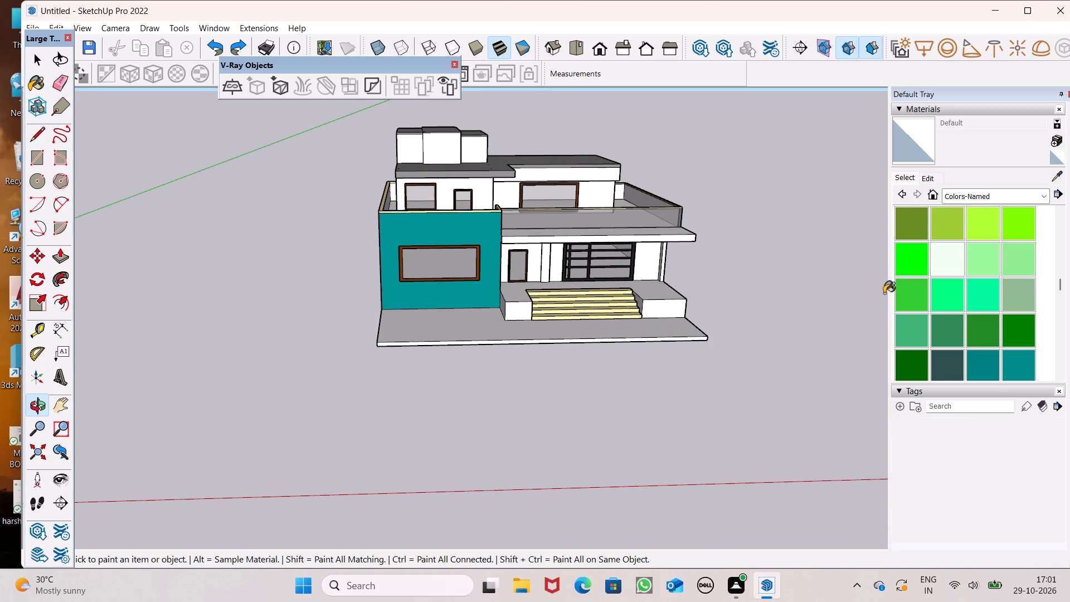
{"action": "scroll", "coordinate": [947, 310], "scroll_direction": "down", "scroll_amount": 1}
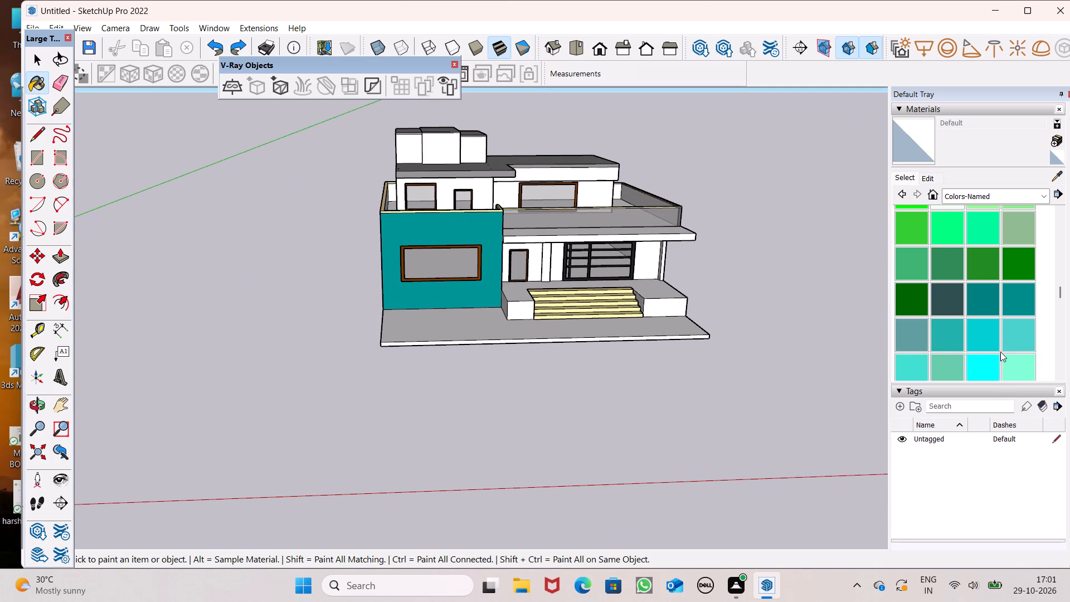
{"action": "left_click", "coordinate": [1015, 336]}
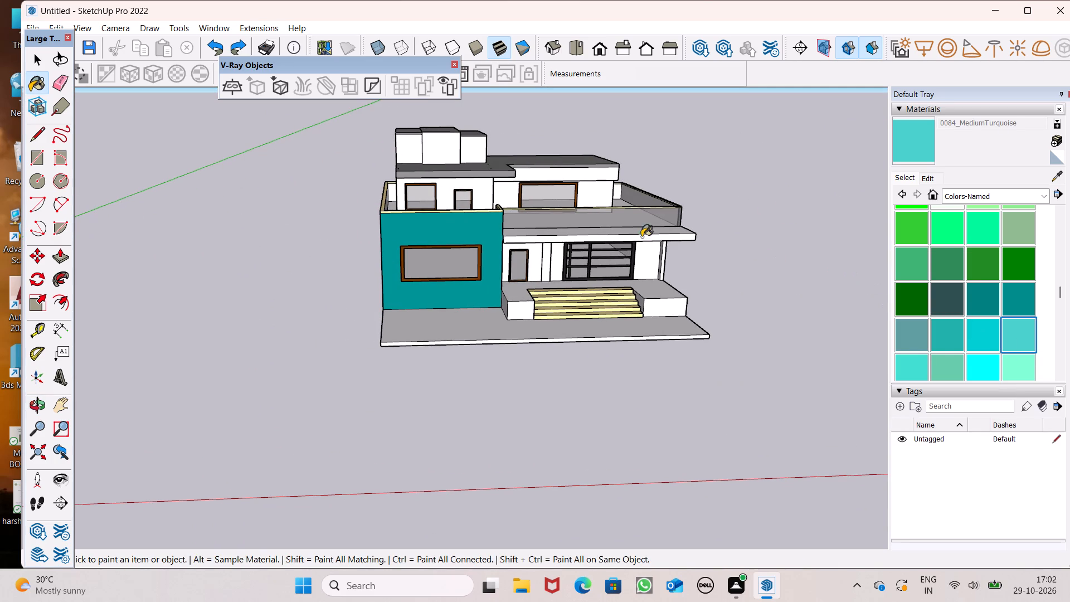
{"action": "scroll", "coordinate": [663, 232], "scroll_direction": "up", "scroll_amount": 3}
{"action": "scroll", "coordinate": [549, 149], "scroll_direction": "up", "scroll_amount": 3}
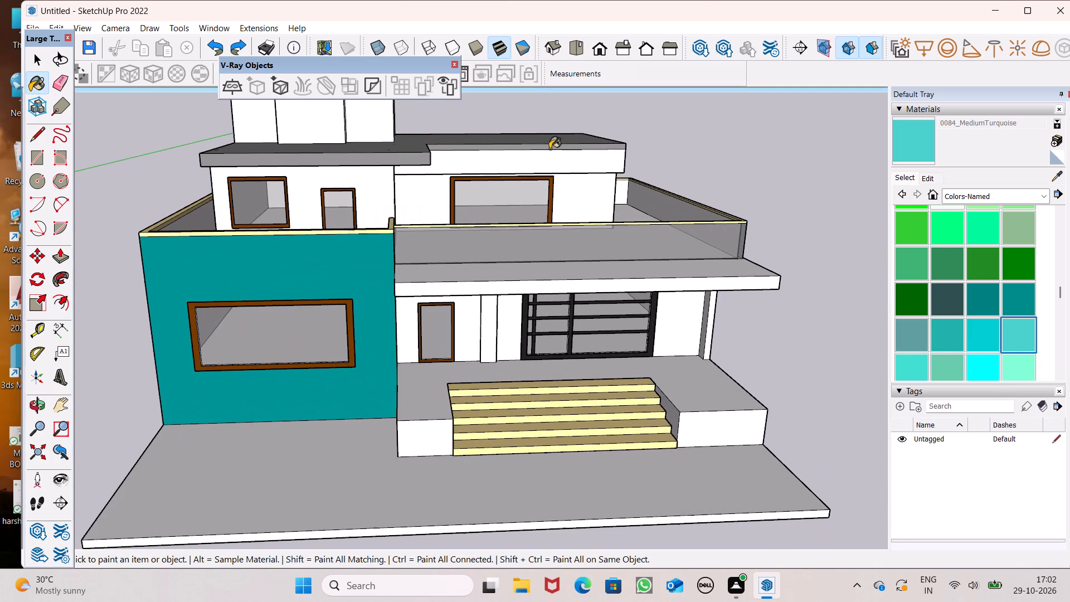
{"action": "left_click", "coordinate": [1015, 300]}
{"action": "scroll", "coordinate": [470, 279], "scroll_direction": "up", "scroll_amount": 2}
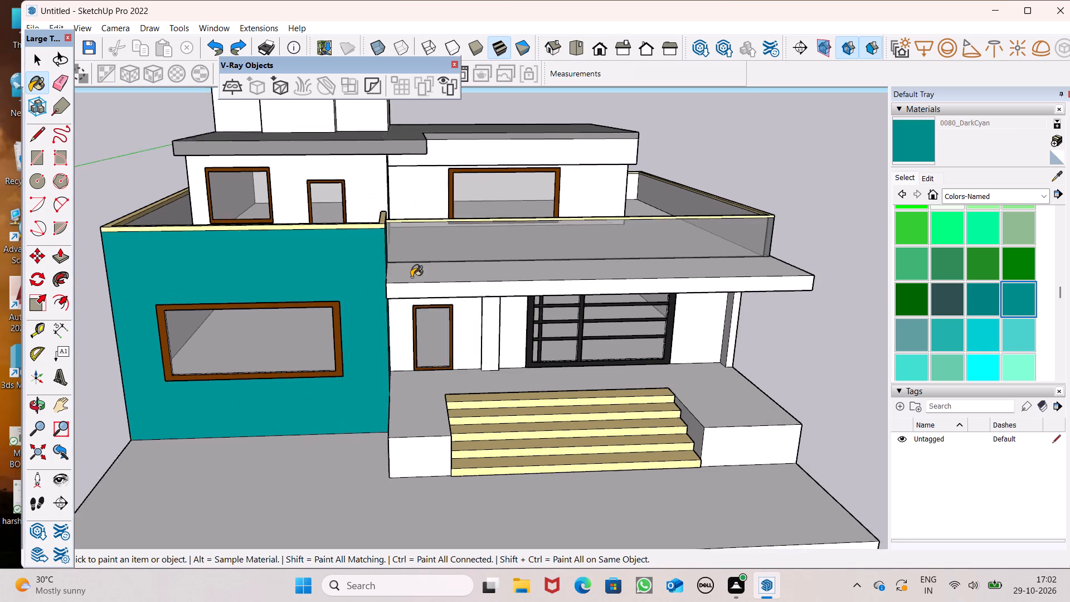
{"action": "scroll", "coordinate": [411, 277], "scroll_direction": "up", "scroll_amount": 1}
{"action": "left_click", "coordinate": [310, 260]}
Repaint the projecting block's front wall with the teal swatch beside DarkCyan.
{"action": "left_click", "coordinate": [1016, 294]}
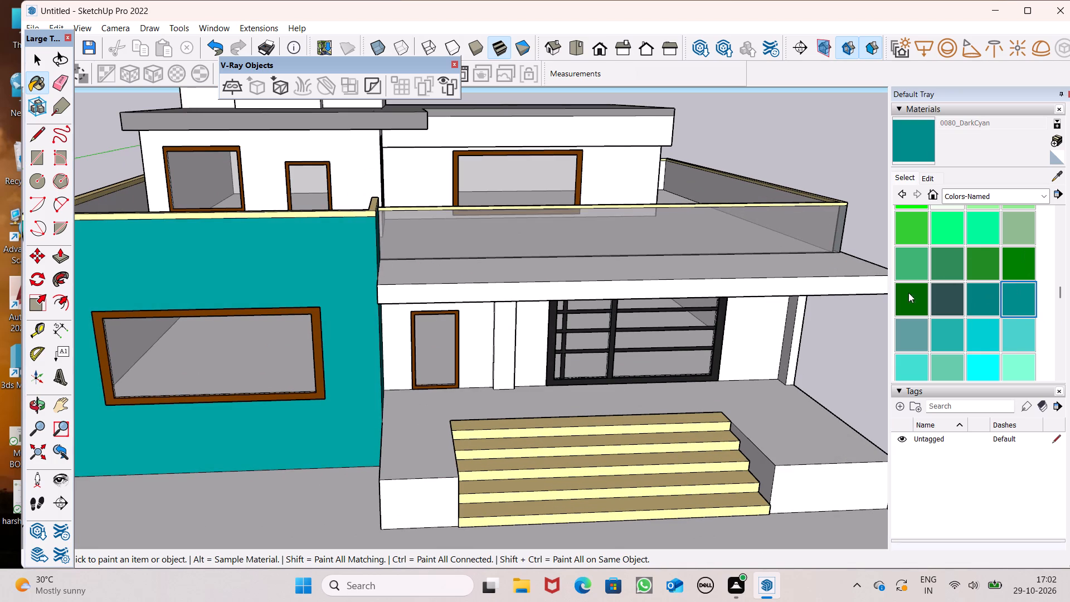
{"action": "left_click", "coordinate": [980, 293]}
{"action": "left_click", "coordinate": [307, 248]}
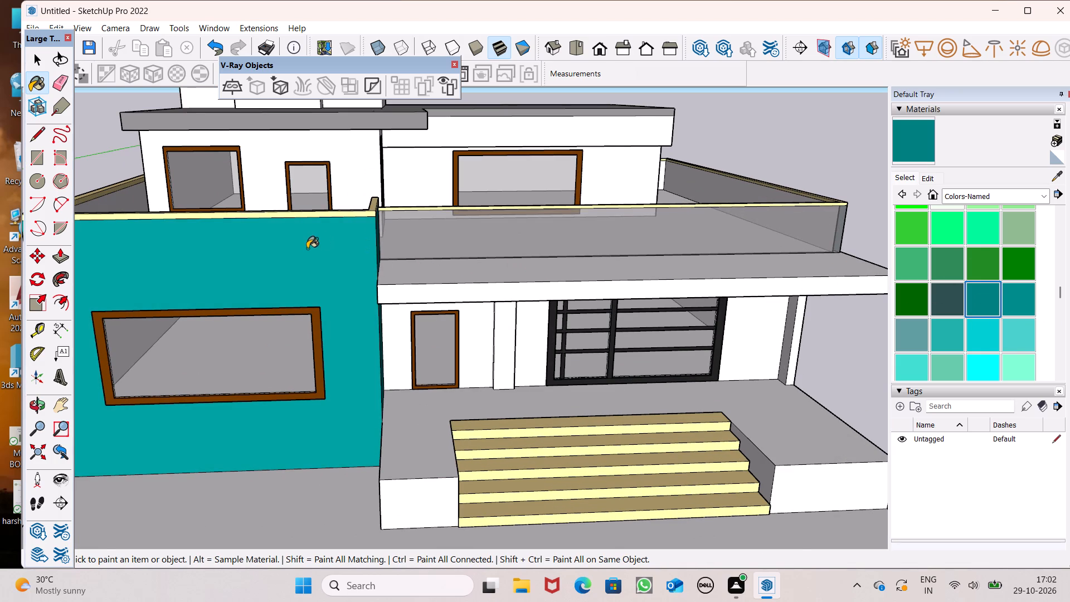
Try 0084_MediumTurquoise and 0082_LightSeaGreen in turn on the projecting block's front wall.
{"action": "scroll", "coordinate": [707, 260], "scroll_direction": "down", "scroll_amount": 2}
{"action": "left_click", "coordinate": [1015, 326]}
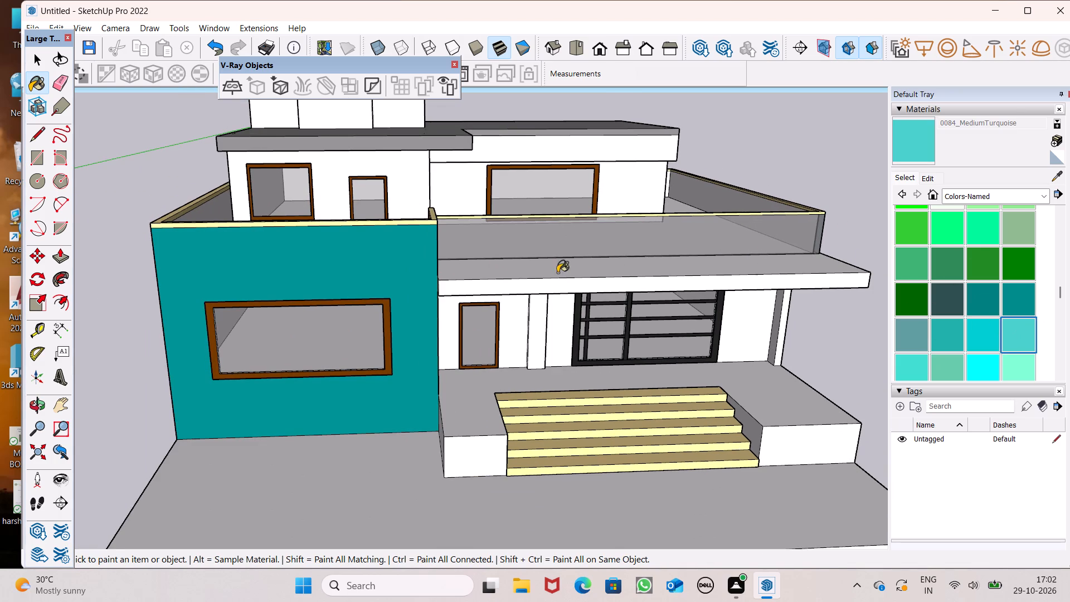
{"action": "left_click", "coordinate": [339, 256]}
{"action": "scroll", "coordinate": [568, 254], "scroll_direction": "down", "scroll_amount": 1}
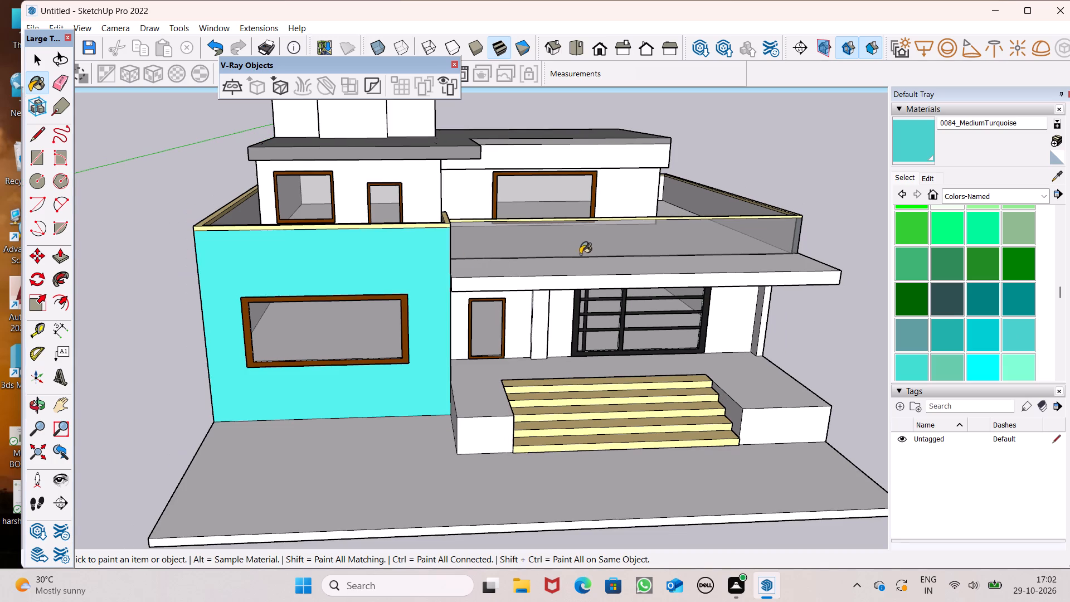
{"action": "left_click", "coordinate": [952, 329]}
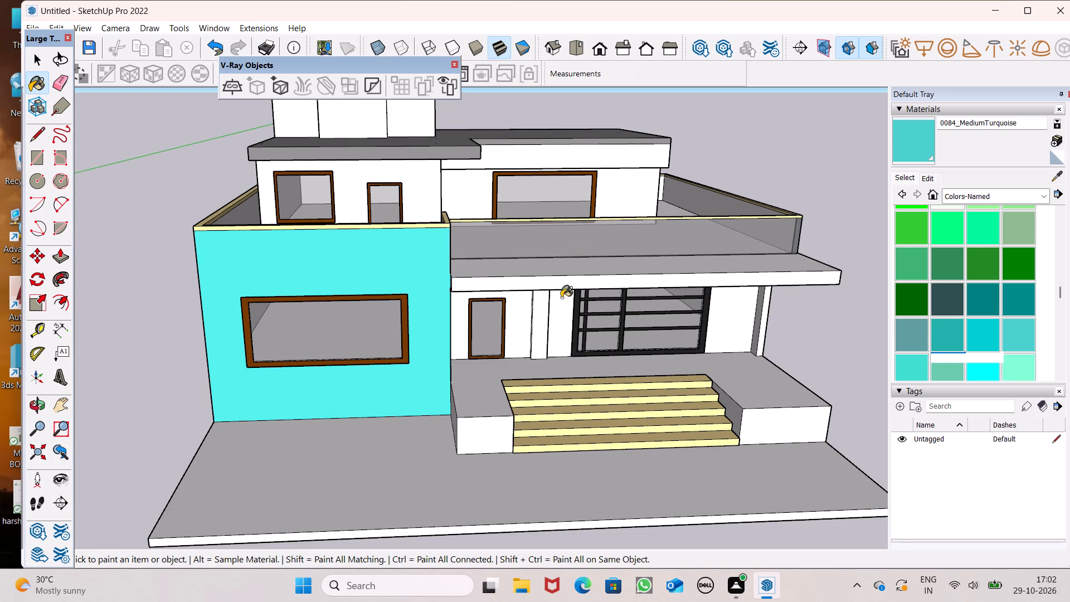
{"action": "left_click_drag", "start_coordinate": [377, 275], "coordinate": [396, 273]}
Paint the projecting block's front wall 0081_CadetBlue.
{"action": "left_click", "coordinate": [904, 328]}
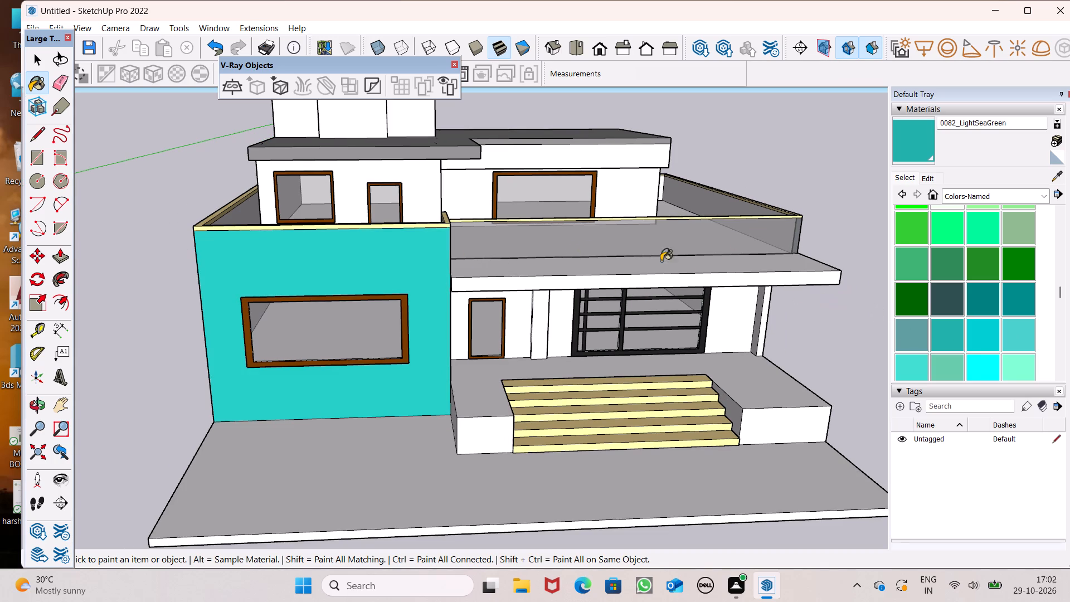
{"action": "left_click", "coordinate": [412, 244]}
Paint the band under the upper-floor roof edge 0081_CadetBlue on its front and adjoining side.
{"action": "middle_click_drag", "start_coordinate": [542, 278], "coordinate": [498, 182]}
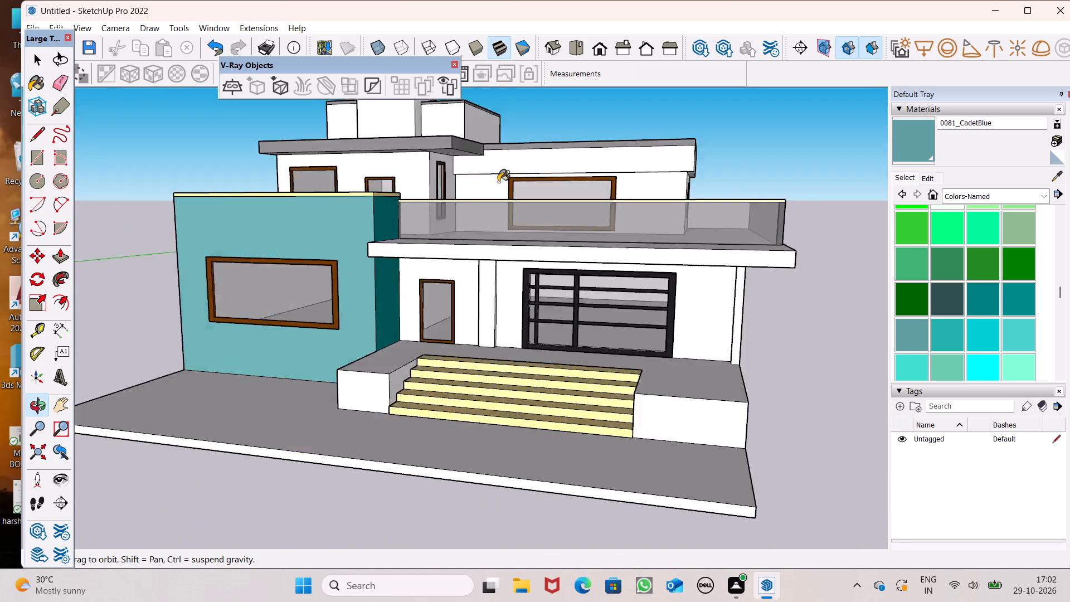
{"action": "middle_click_drag", "start_coordinate": [498, 182], "coordinate": [446, 216]}
{"action": "scroll", "coordinate": [504, 179], "scroll_direction": "up", "scroll_amount": 7}
{"action": "left_click", "coordinate": [516, 158]}
{"action": "middle_click_drag", "start_coordinate": [646, 186], "coordinate": [408, 246]}
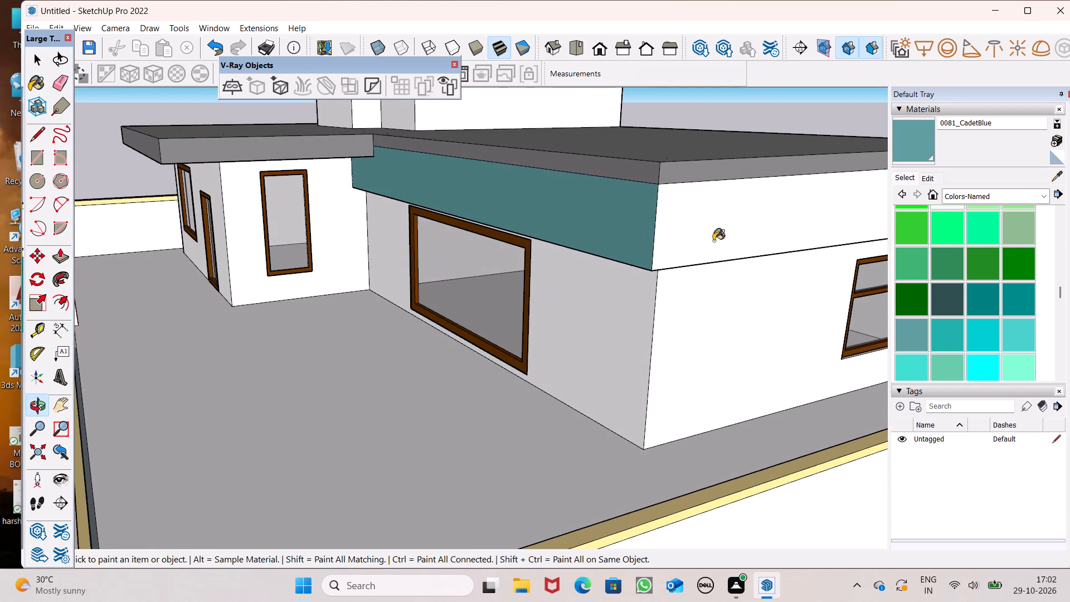
{"action": "left_click_drag", "start_coordinate": [713, 237], "coordinate": [706, 236]}
Paint the rooftop block's three front faces, its outer side and the narrow return face 0081_CadetBlue.
{"action": "scroll", "coordinate": [357, 197], "scroll_direction": "down", "scroll_amount": 8}
{"action": "middle_click_drag", "start_coordinate": [422, 211], "coordinate": [157, 217]}
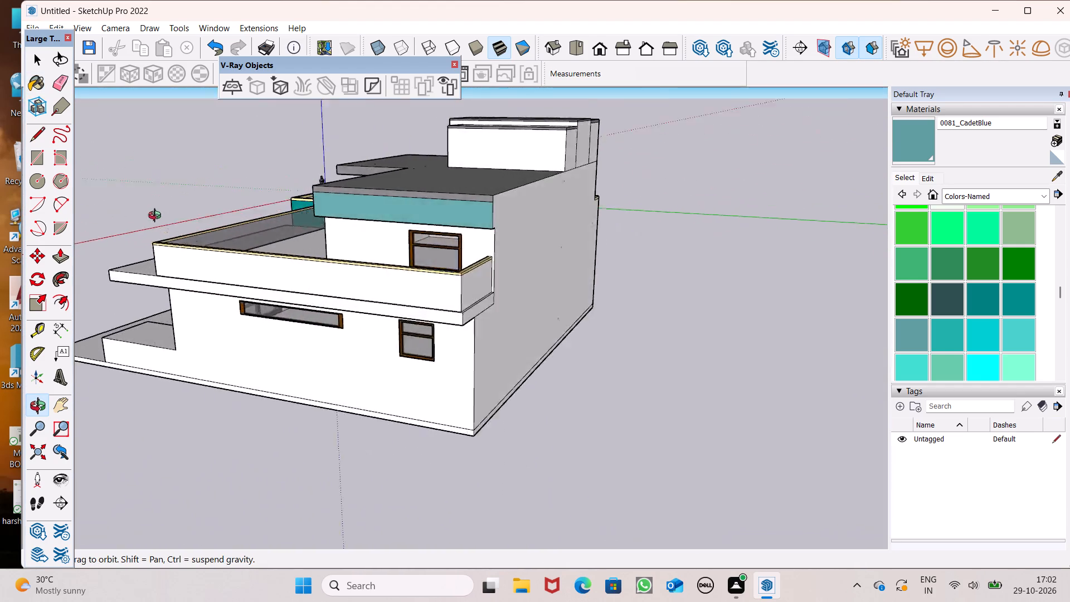
{"action": "middle_click_drag", "start_coordinate": [157, 217], "coordinate": [657, 196]}
{"action": "middle_click_drag", "start_coordinate": [129, 167], "coordinate": [285, 201]}
{"action": "scroll", "coordinate": [225, 149], "scroll_direction": "up", "scroll_amount": 6}
{"action": "left_click", "coordinate": [184, 142]}
{"action": "left_click", "coordinate": [112, 148]}
{"action": "left_click", "coordinate": [309, 153]}
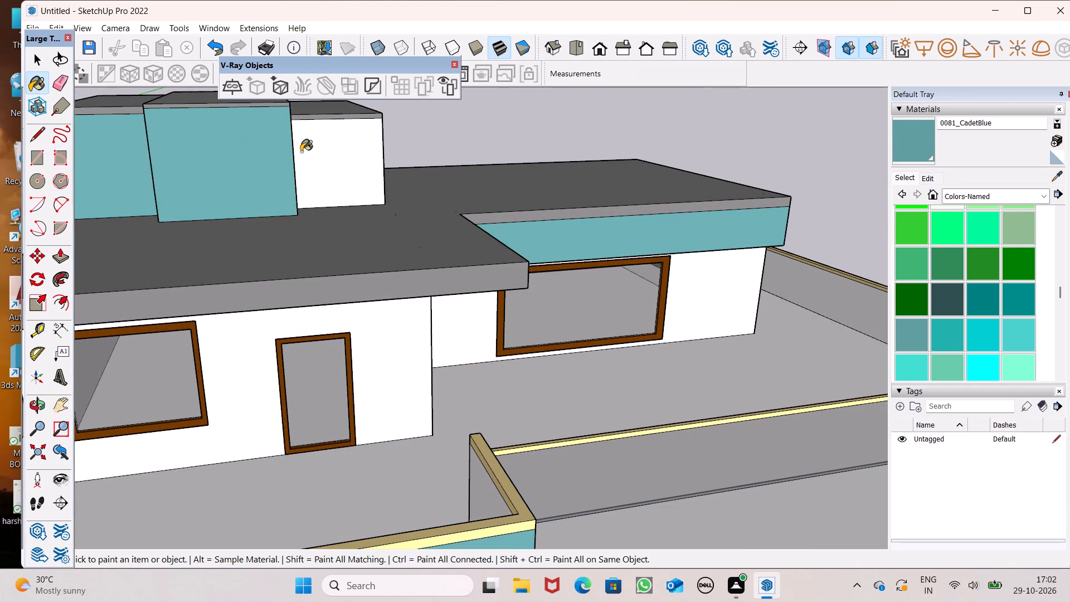
{"action": "scroll", "coordinate": [318, 156], "scroll_direction": "down", "scroll_amount": 6}
{"action": "middle_click_drag", "start_coordinate": [91, 159], "coordinate": [273, 172]}
{"action": "left_click", "coordinate": [132, 183]}
{"action": "scroll", "coordinate": [205, 182], "scroll_direction": "up", "scroll_amount": 6}
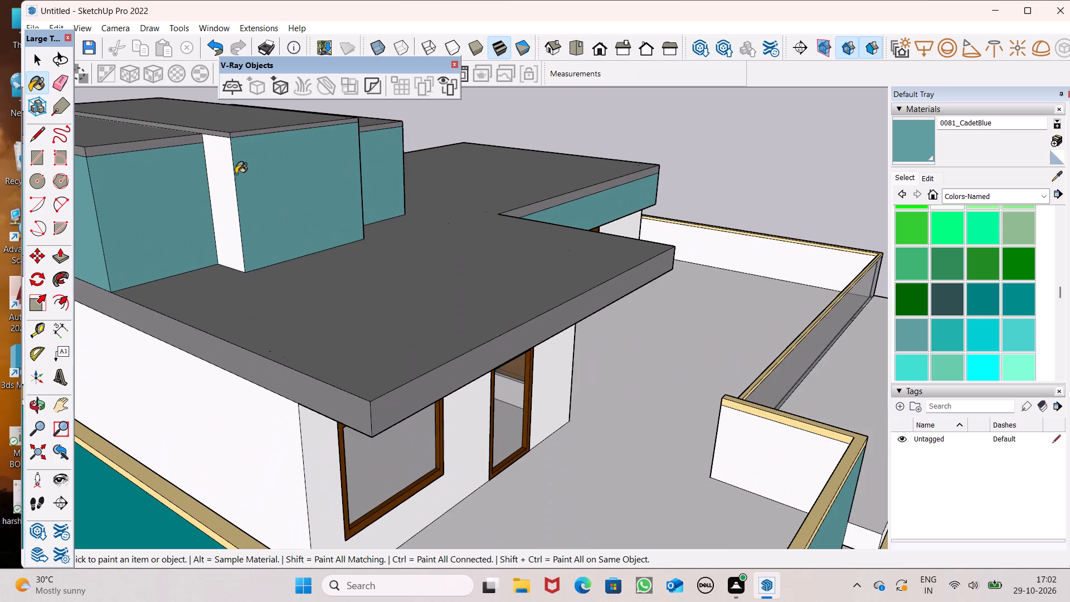
{"action": "left_click", "coordinate": [233, 179]}
Paint the rooftop block's long side wall and the remaining narrow return face 0081_CadetBlue.
{"action": "middle_click_drag", "start_coordinate": [327, 188], "coordinate": [0, 168]}
{"action": "middle_click_drag", "start_coordinate": [549, 156], "coordinate": [360, 168]}
{"action": "scroll", "coordinate": [357, 178], "scroll_direction": "up", "scroll_amount": 2}
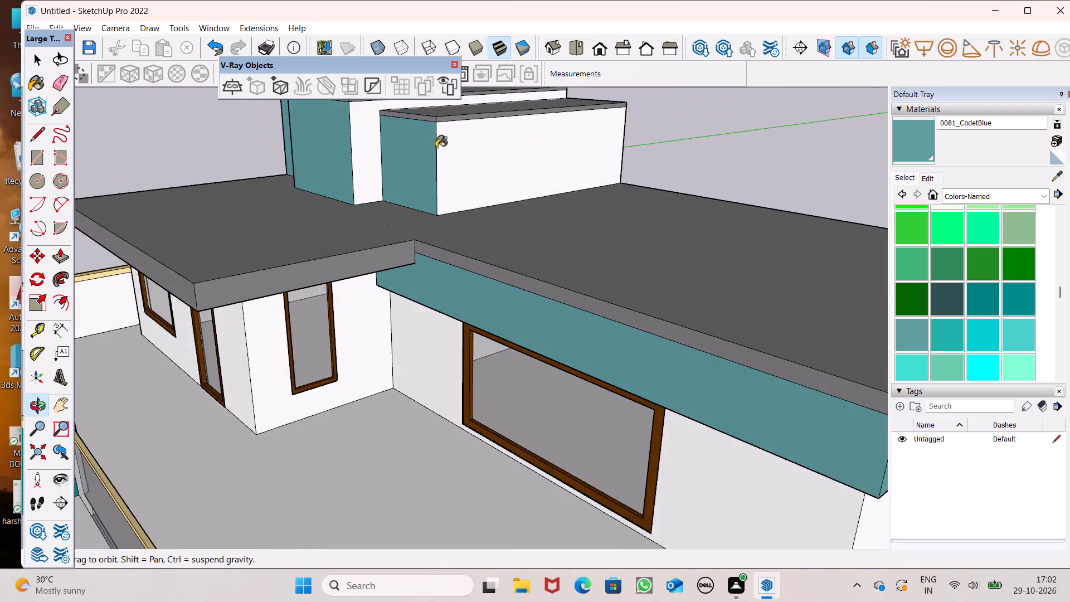
{"action": "scroll", "coordinate": [436, 148], "scroll_direction": "up", "scroll_amount": 4}
{"action": "left_click", "coordinate": [526, 149]}
{"action": "left_click_drag", "start_coordinate": [198, 149], "coordinate": [212, 157]}
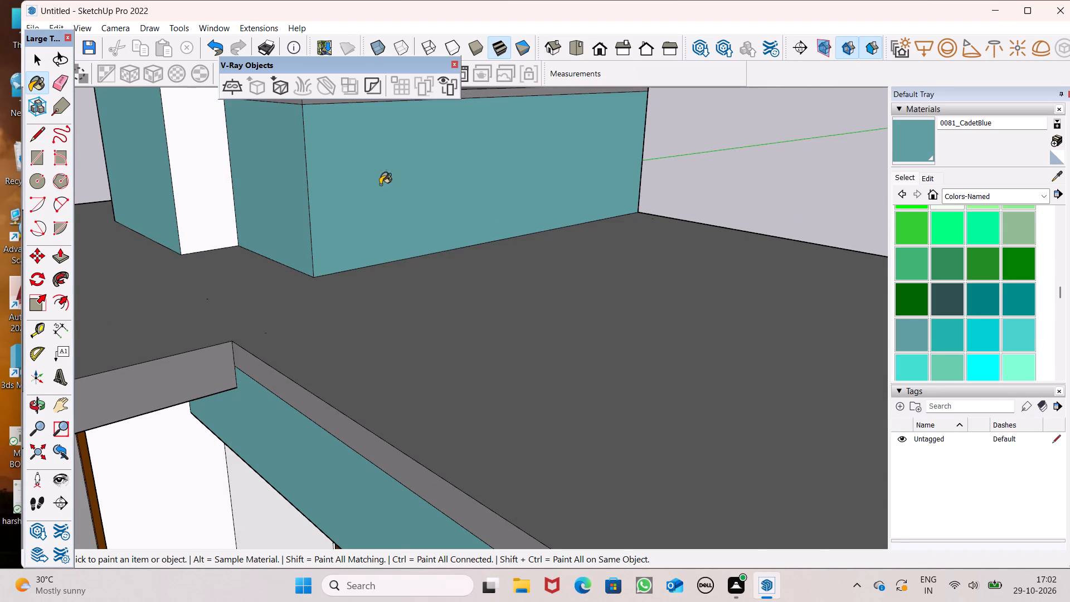
Paint the rooftop block's three rear faces 0081_CadetBlue.
{"action": "scroll", "coordinate": [401, 219], "scroll_direction": "down", "scroll_amount": 5}
{"action": "middle_click_drag", "start_coordinate": [517, 206], "coordinate": [14, 183]}
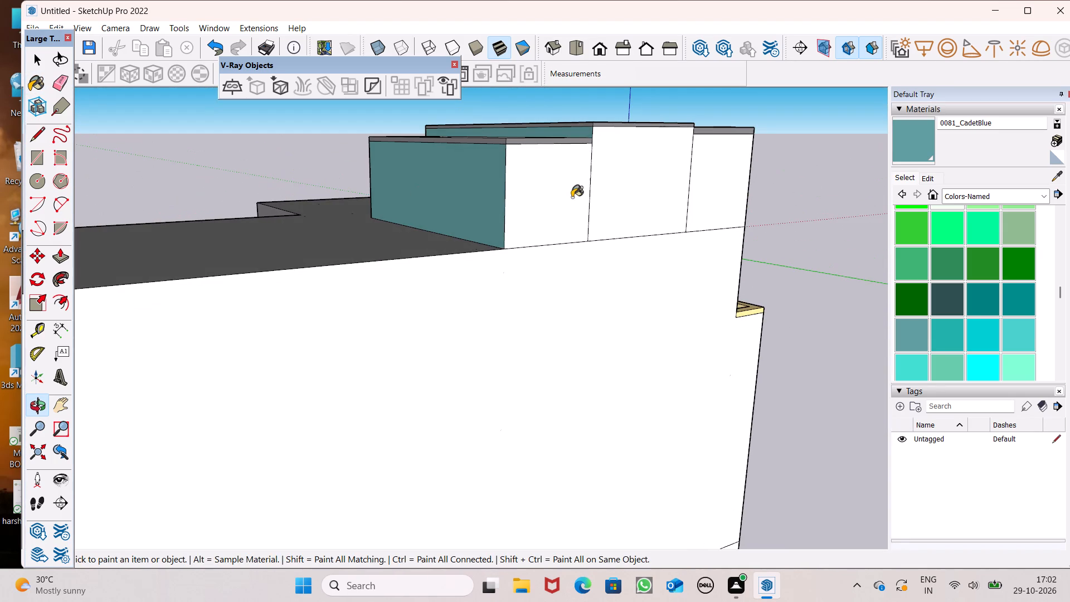
{"action": "left_click", "coordinate": [572, 196]}
{"action": "left_click", "coordinate": [623, 183]}
{"action": "left_click", "coordinate": [694, 172]}
Examine the CadetBlue surfaces around the house from the rear side to the front elevation.
{"action": "scroll", "coordinate": [695, 171], "scroll_direction": "down", "scroll_amount": 5}
{"action": "middle_click_drag", "start_coordinate": [471, 202], "coordinate": [734, 212]}
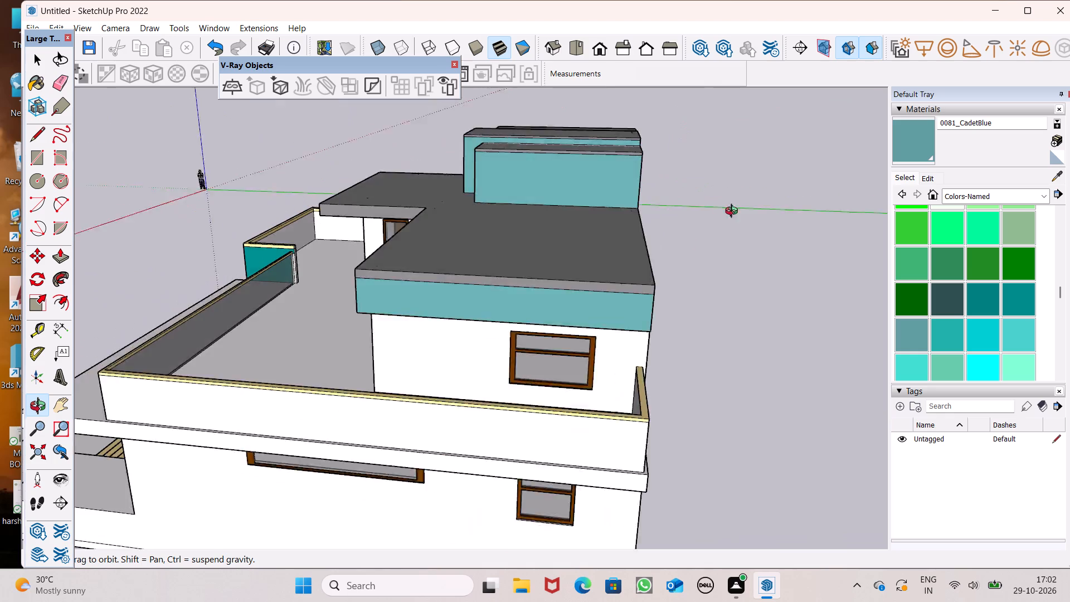
{"action": "middle_click_drag", "start_coordinate": [734, 212], "coordinate": [737, 201]}
{"action": "middle_click_drag", "start_coordinate": [372, 202], "coordinate": [617, 202]}
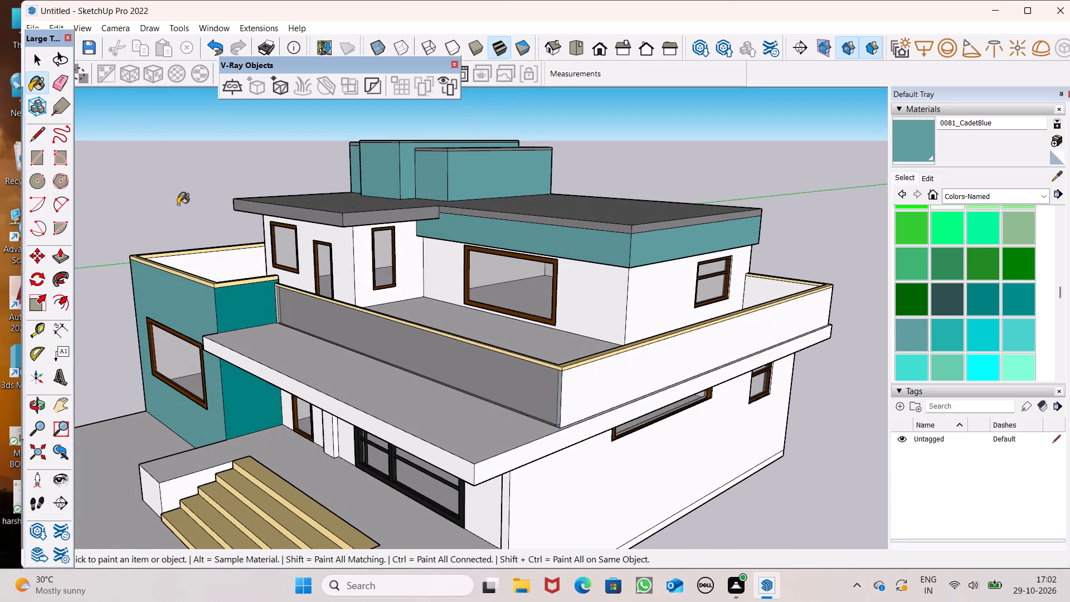
{"action": "scroll", "coordinate": [309, 204], "scroll_direction": "up", "scroll_amount": 1}
{"action": "middle_click_drag", "start_coordinate": [309, 207], "coordinate": [635, 204]}
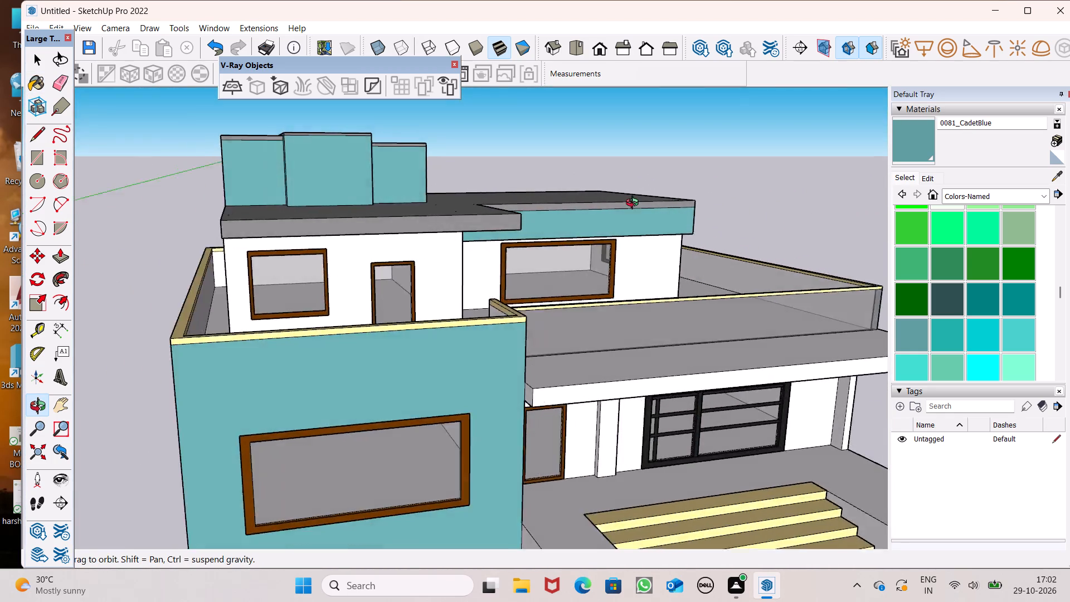
{"action": "middle_click_drag", "start_coordinate": [635, 204], "coordinate": [567, 217]}
{"action": "scroll", "coordinate": [570, 200], "scroll_direction": "down", "scroll_amount": 5}
{"action": "scroll", "coordinate": [490, 222], "scroll_direction": "down", "scroll_amount": 2}
{"action": "middle_click_drag", "start_coordinate": [528, 272], "coordinate": [493, 219]}
{"action": "scroll", "coordinate": [519, 233], "scroll_direction": "up", "scroll_amount": 1}
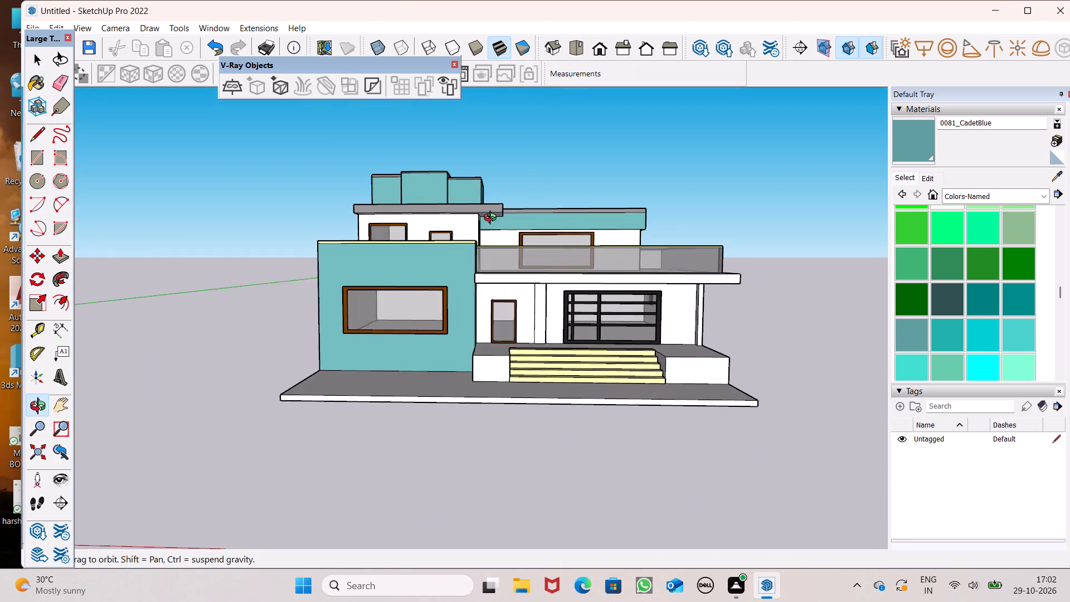
{"action": "middle_click_drag", "start_coordinate": [493, 219], "coordinate": [492, 220]}
{"action": "scroll", "coordinate": [498, 234], "scroll_direction": "up", "scroll_amount": 4}
{"action": "scroll", "coordinate": [451, 259], "scroll_direction": "down", "scroll_amount": 2}
Paint the projecting block's side walls 0081_CadetBlue, including the parts above and below the porch slab.
{"action": "middle_click_drag", "start_coordinate": [505, 313], "coordinate": [462, 352]}
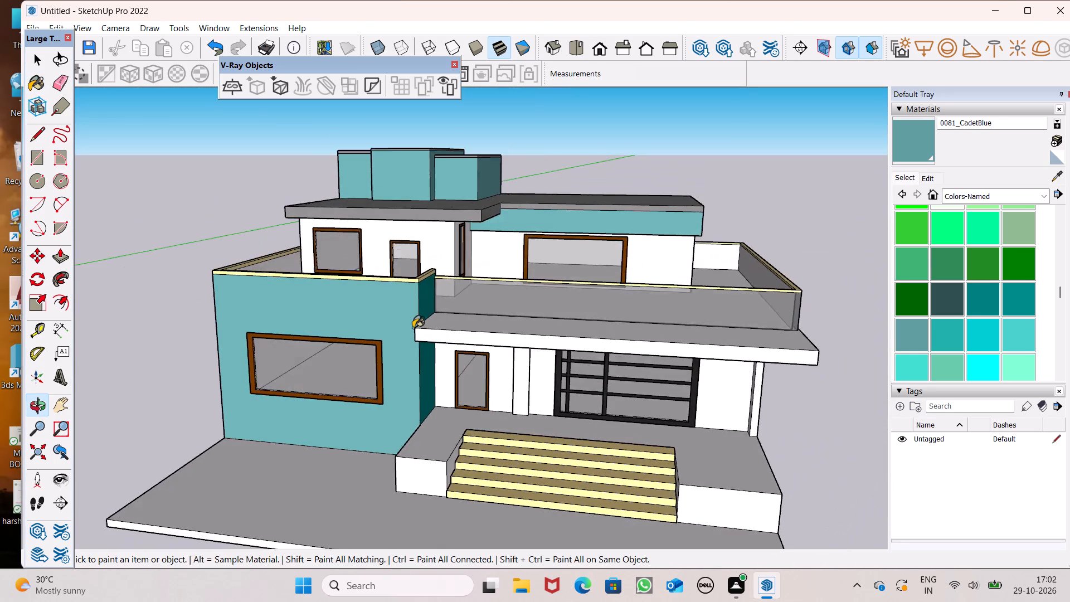
{"action": "scroll", "coordinate": [413, 328], "scroll_direction": "up", "scroll_amount": 5}
{"action": "left_click", "coordinate": [388, 312]}
{"action": "left_click", "coordinate": [441, 294]}
{"action": "middle_click_drag", "start_coordinate": [437, 305], "coordinate": [335, 291]}
{"action": "scroll", "coordinate": [336, 292], "scroll_direction": "up", "scroll_amount": 1}
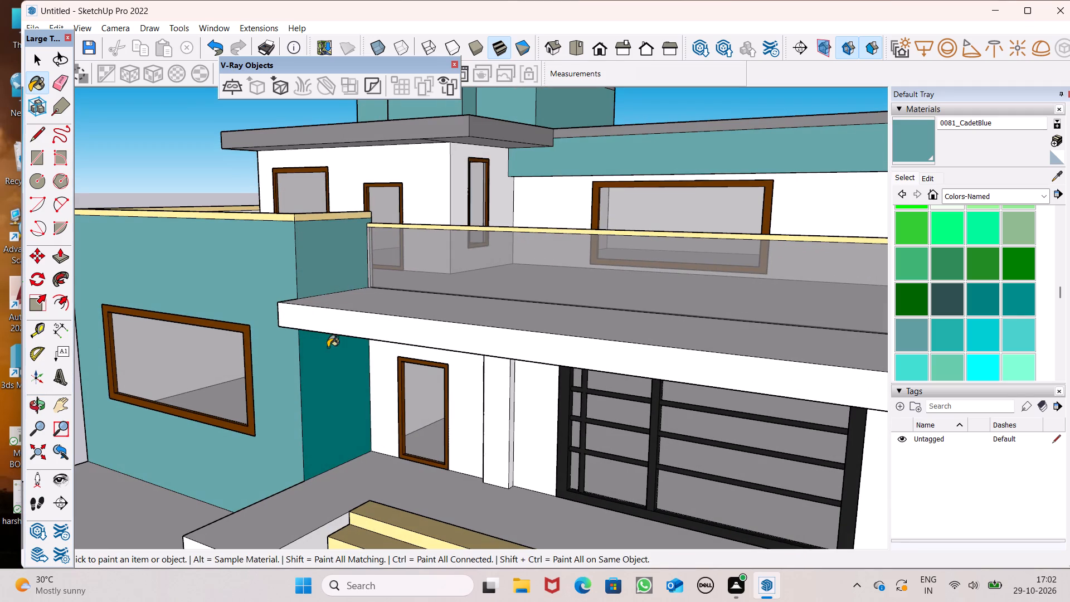
{"action": "left_click", "coordinate": [331, 353]}
{"action": "left_click", "coordinate": [316, 275]}
{"action": "middle_click_drag", "start_coordinate": [226, 299], "coordinate": [733, 279]}
{"action": "left_click", "coordinate": [500, 269]}
Paint the two upper-floor front walls around the windows and door 0094_PowderBlue.
{"action": "scroll", "coordinate": [567, 220], "scroll_direction": "down", "scroll_amount": 5}
{"action": "middle_click_drag", "start_coordinate": [581, 247], "coordinate": [226, 297]}
{"action": "scroll", "coordinate": [241, 255], "scroll_direction": "down", "scroll_amount": 6}
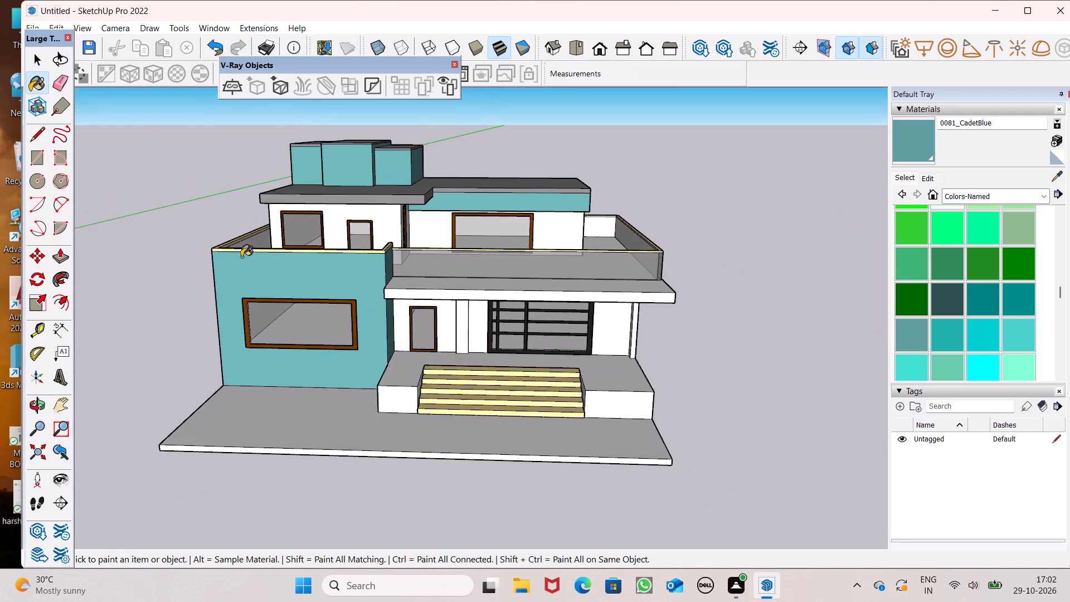
{"action": "scroll", "coordinate": [241, 257], "scroll_direction": "down", "scroll_amount": 3}
{"action": "scroll", "coordinate": [244, 235], "scroll_direction": "up", "scroll_amount": 5}
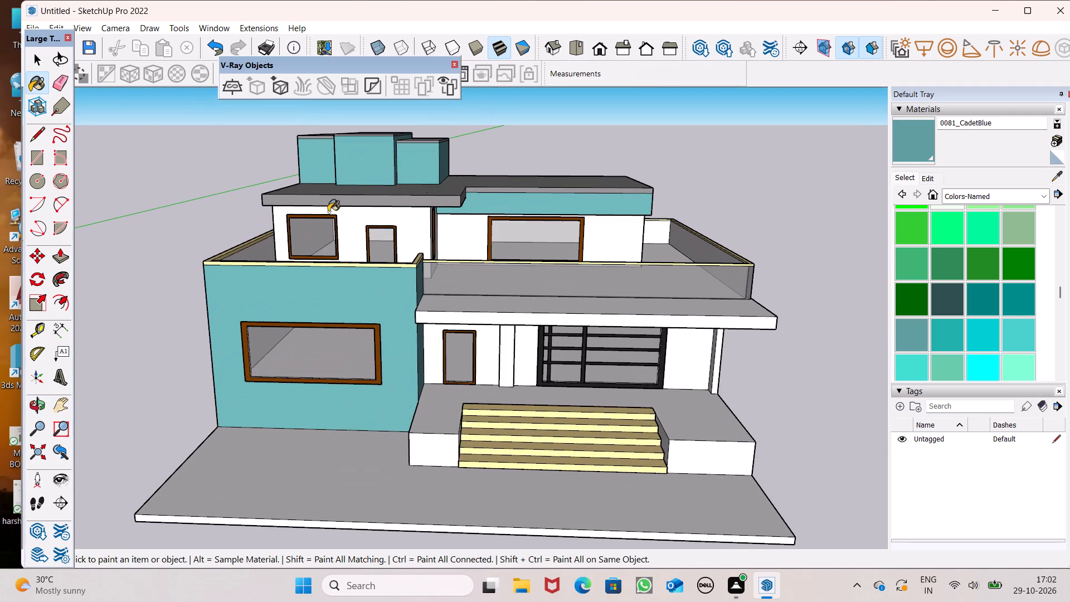
{"action": "scroll", "coordinate": [367, 213], "scroll_direction": "up", "scroll_amount": 3}
{"action": "scroll", "coordinate": [956, 290], "scroll_direction": "down", "scroll_amount": 2}
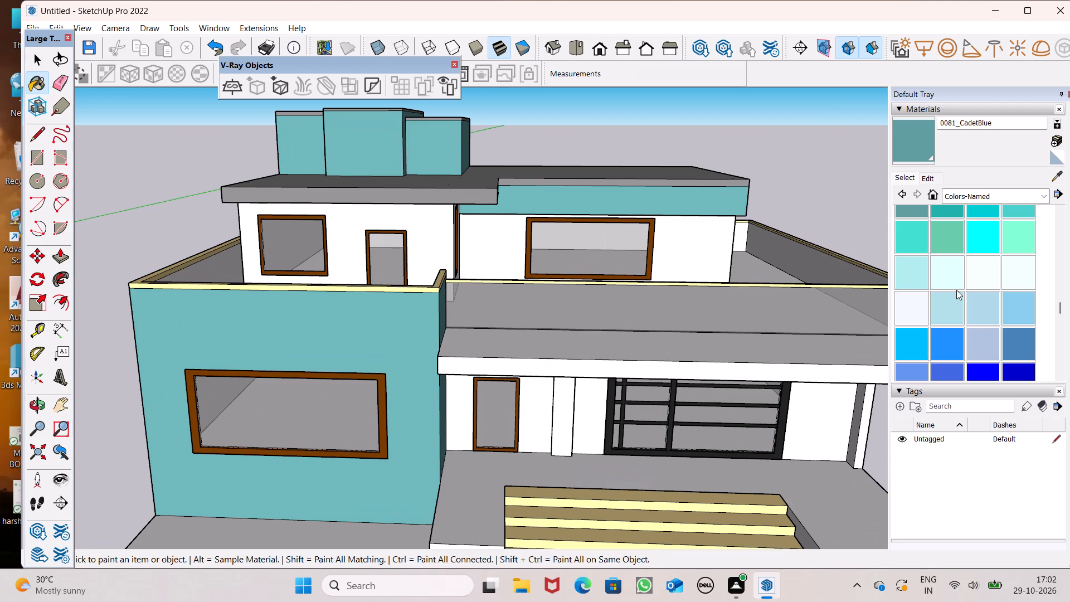
{"action": "scroll", "coordinate": [956, 290], "scroll_direction": "down", "scroll_amount": 1}
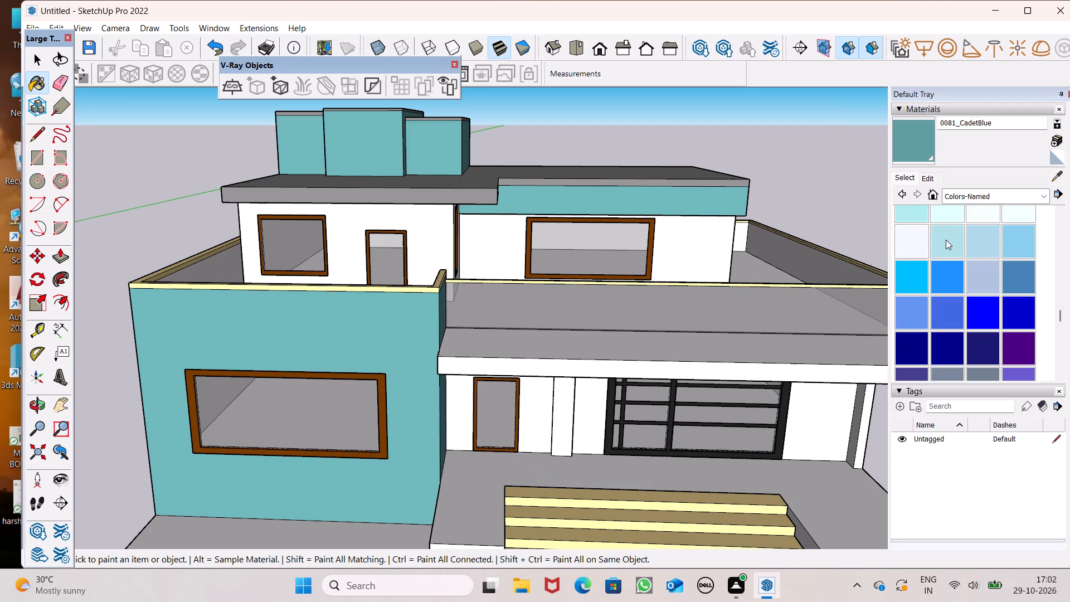
{"action": "left_click", "coordinate": [946, 240]}
{"action": "scroll", "coordinate": [585, 235], "scroll_direction": "up", "scroll_amount": 4}
{"action": "left_click", "coordinate": [450, 230]}
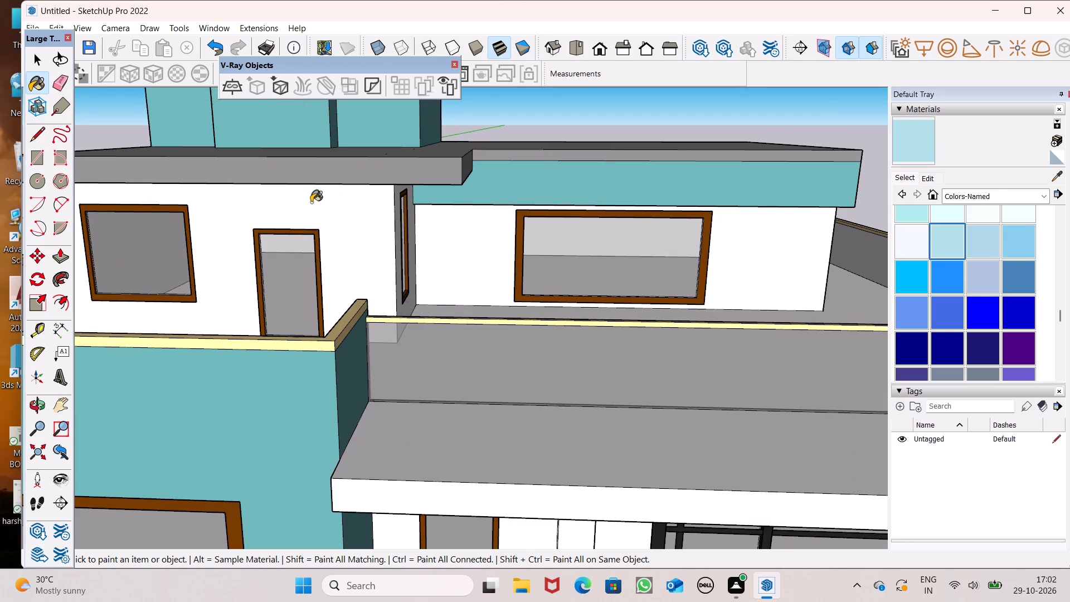
{"action": "left_click", "coordinate": [311, 202]}
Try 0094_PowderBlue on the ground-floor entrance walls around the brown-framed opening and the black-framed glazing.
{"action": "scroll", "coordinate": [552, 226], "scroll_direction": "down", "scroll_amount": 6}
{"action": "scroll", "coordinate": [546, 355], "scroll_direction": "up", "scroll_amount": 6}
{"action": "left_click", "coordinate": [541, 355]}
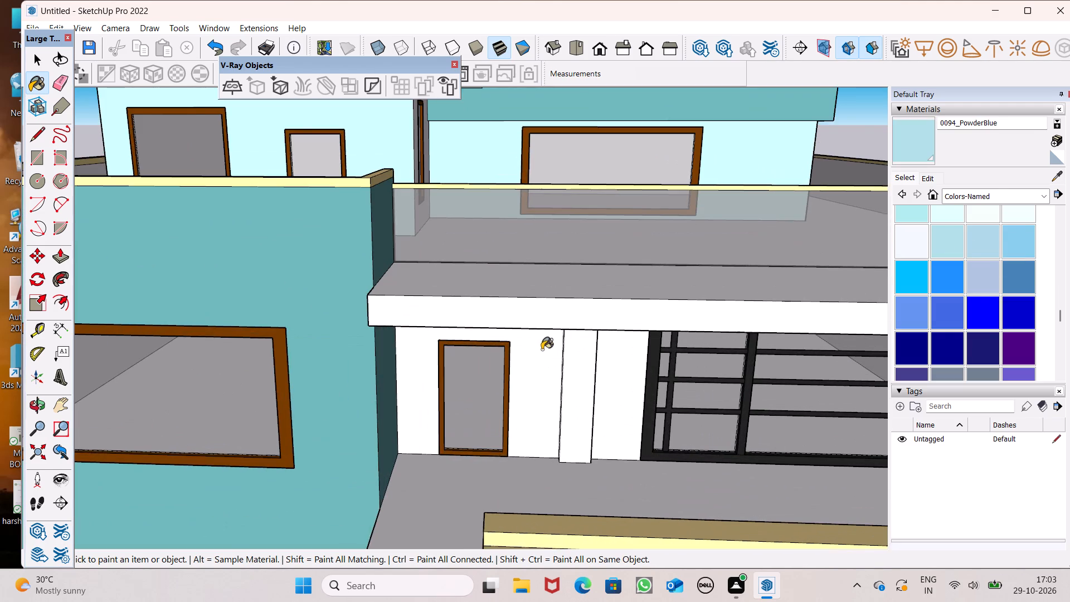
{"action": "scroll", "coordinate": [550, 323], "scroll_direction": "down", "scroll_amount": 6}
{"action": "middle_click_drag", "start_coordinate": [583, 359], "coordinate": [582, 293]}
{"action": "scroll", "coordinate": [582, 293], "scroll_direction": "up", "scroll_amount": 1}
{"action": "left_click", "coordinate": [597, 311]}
Paint the ground-floor side wall beside the porch 0094_PowderBlue.
{"action": "scroll", "coordinate": [552, 270], "scroll_direction": "down", "scroll_amount": 7}
{"action": "scroll", "coordinate": [554, 277], "scroll_direction": "up", "scroll_amount": 2}
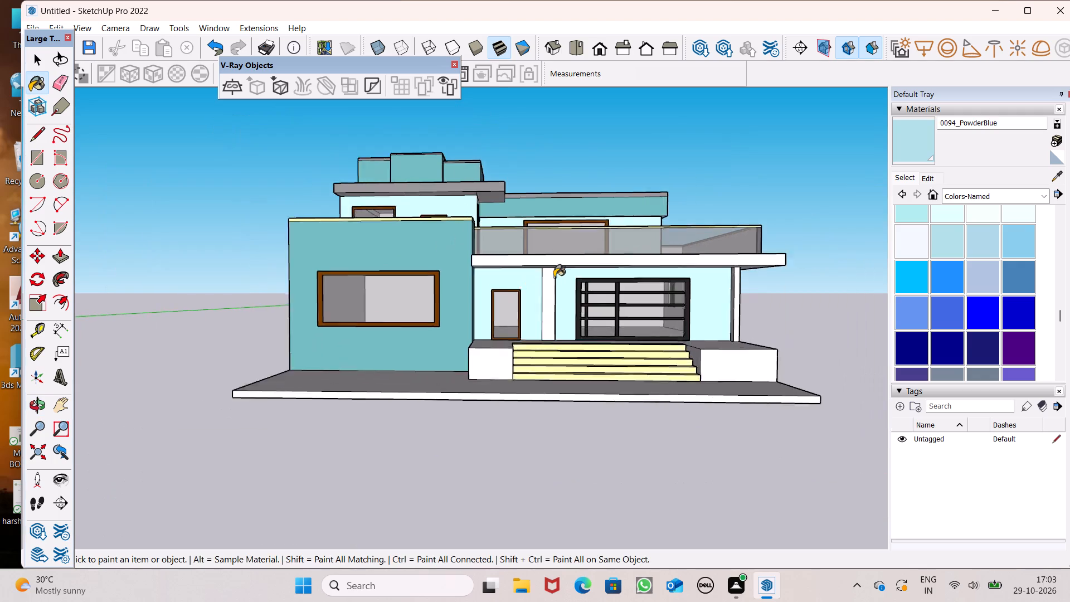
{"action": "scroll", "coordinate": [554, 277], "scroll_direction": "up", "scroll_amount": 4}
{"action": "scroll", "coordinate": [382, 277], "scroll_direction": "down", "scroll_amount": 6}
{"action": "middle_click_drag", "start_coordinate": [381, 328], "coordinate": [200, 381]}
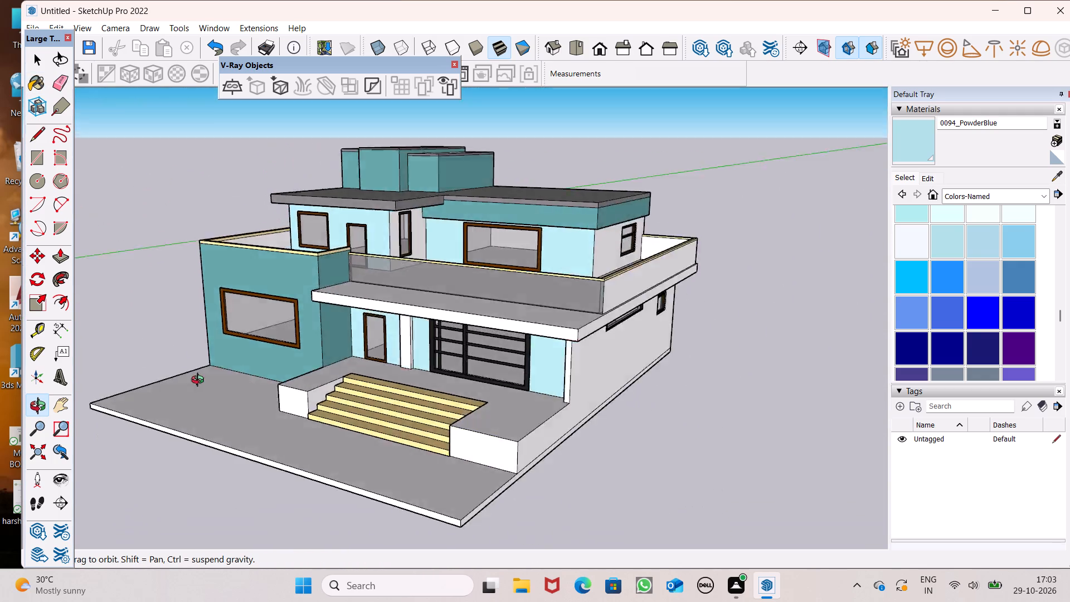
{"action": "middle_click_drag", "start_coordinate": [200, 381], "coordinate": [66, 378]}
{"action": "left_click", "coordinate": [431, 387]}
Examine the CadetBlue and PowderBlue colour combination on the house from the front and the porch side.
{"action": "scroll", "coordinate": [357, 352], "scroll_direction": "down", "scroll_amount": 5}
{"action": "middle_click_drag", "start_coordinate": [261, 370], "coordinate": [591, 390]}
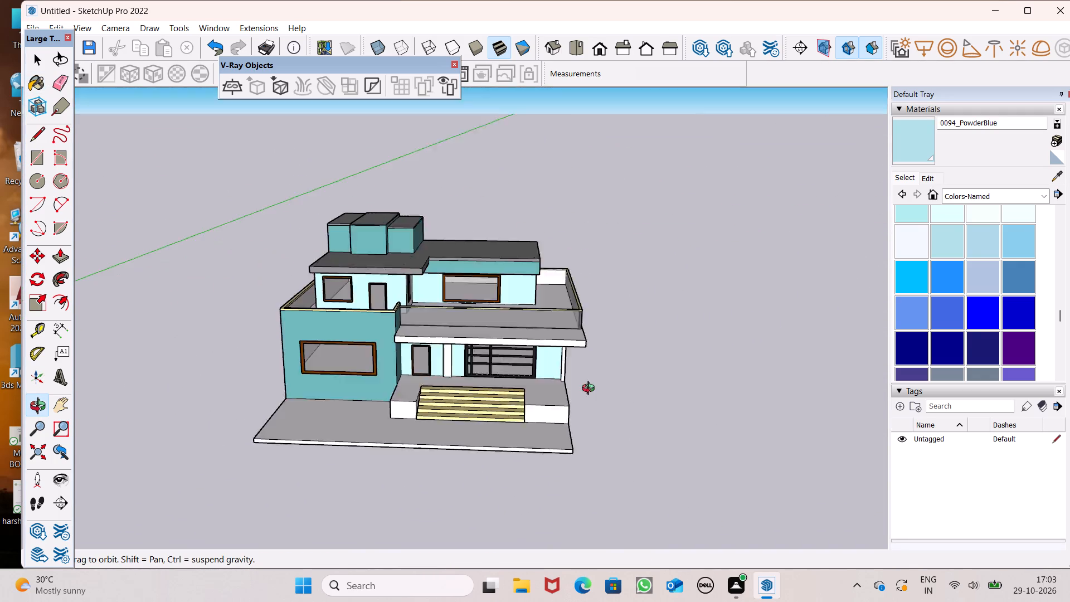
{"action": "middle_click_drag", "start_coordinate": [591, 390], "coordinate": [624, 383]}
{"action": "middle_click_drag", "start_coordinate": [640, 379], "coordinate": [625, 355]}
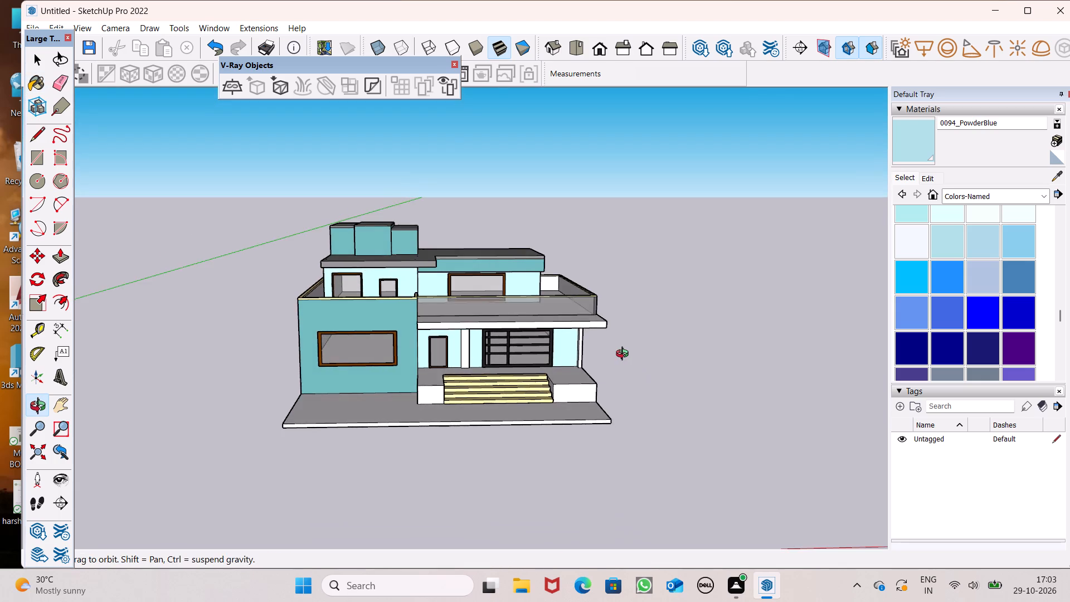
{"action": "middle_click_drag", "start_coordinate": [625, 355], "coordinate": [618, 357]}
{"action": "scroll", "coordinate": [560, 375], "scroll_direction": "up", "scroll_amount": 7}
{"action": "scroll", "coordinate": [558, 376], "scroll_direction": "down", "scroll_amount": 4}
{"action": "middle_click_drag", "start_coordinate": [700, 405], "coordinate": [571, 392]}
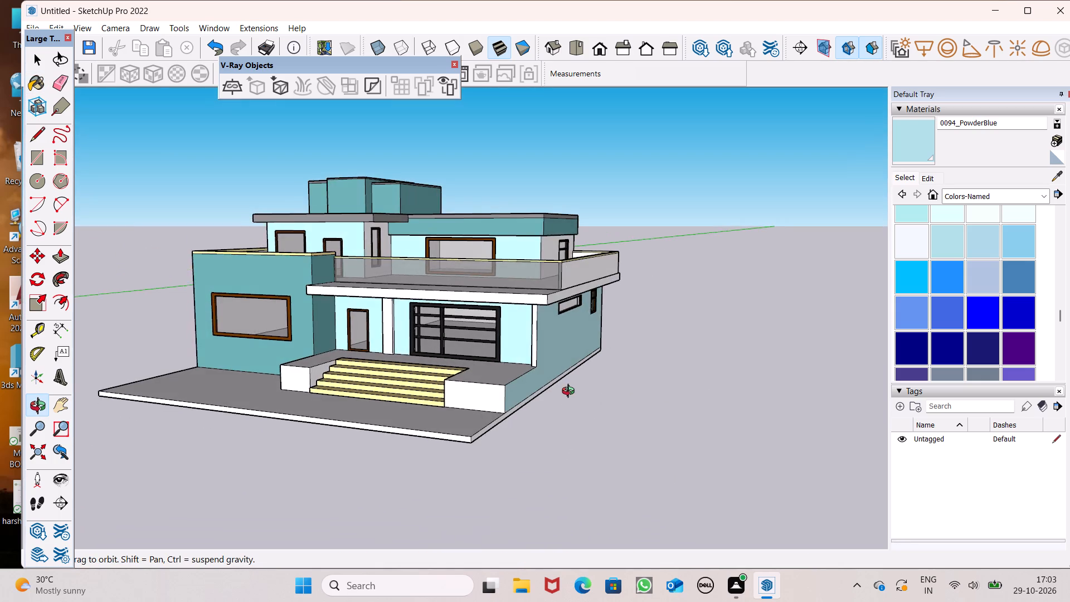
{"action": "middle_click_drag", "start_coordinate": [571, 392], "coordinate": [696, 406]}
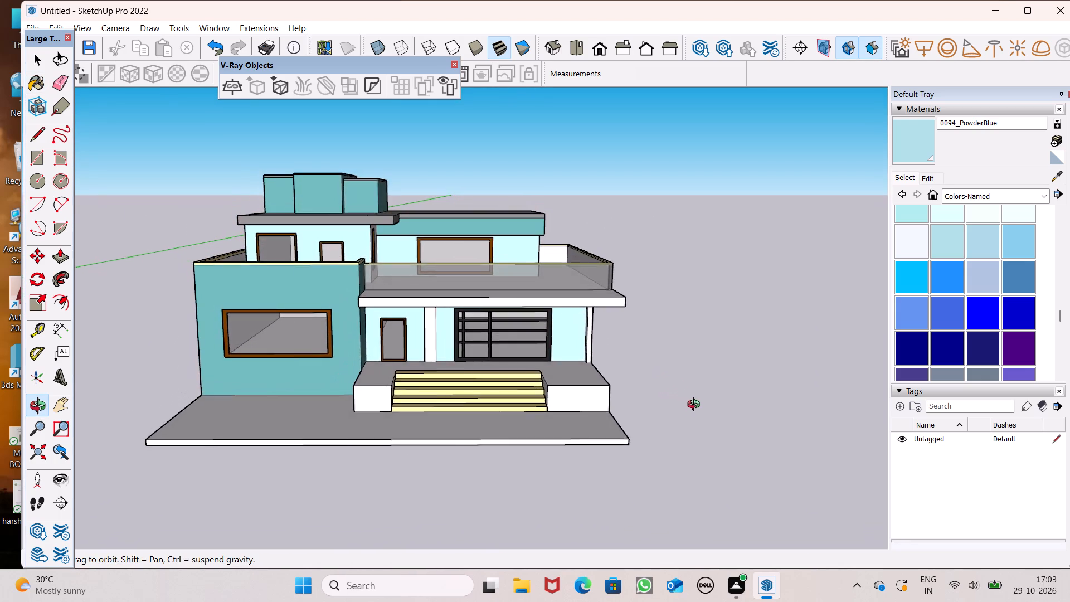
{"action": "middle_click_drag", "start_coordinate": [696, 406], "coordinate": [683, 420]}
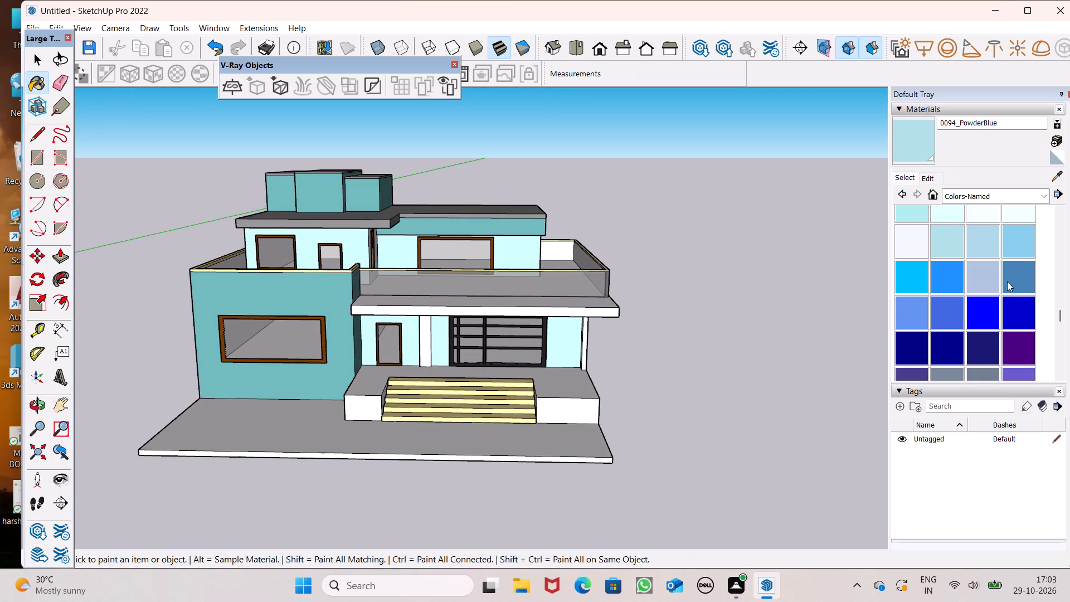
Repaint the ground-floor entrance walls around the brown-framed opening and the black-framed glazing 0118_Thistle.
{"action": "scroll", "coordinate": [1008, 281], "scroll_direction": "down", "scroll_amount": 3}
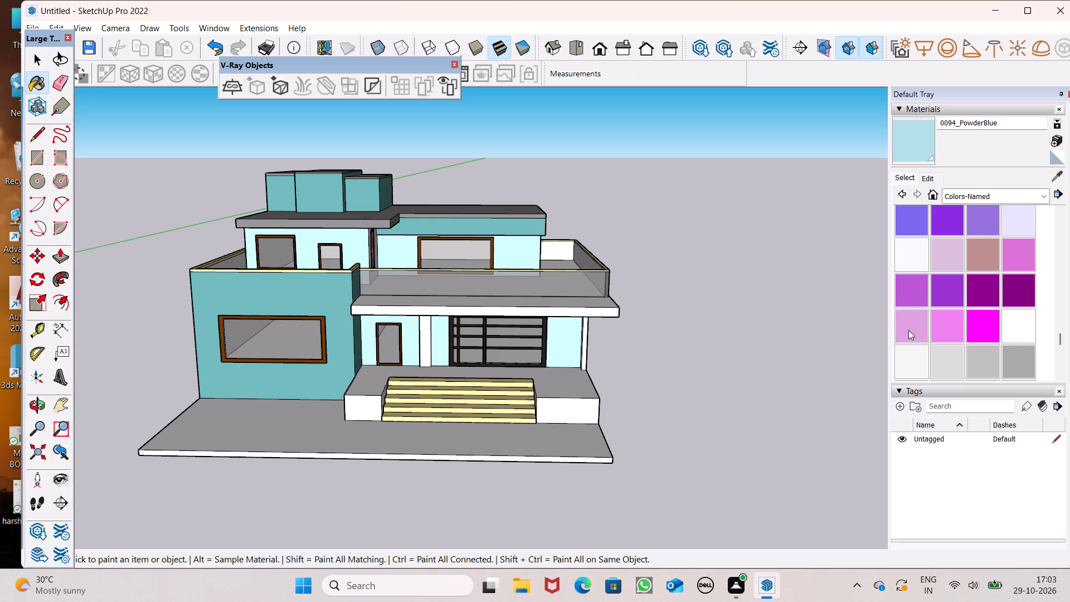
{"action": "left_click", "coordinate": [908, 330]}
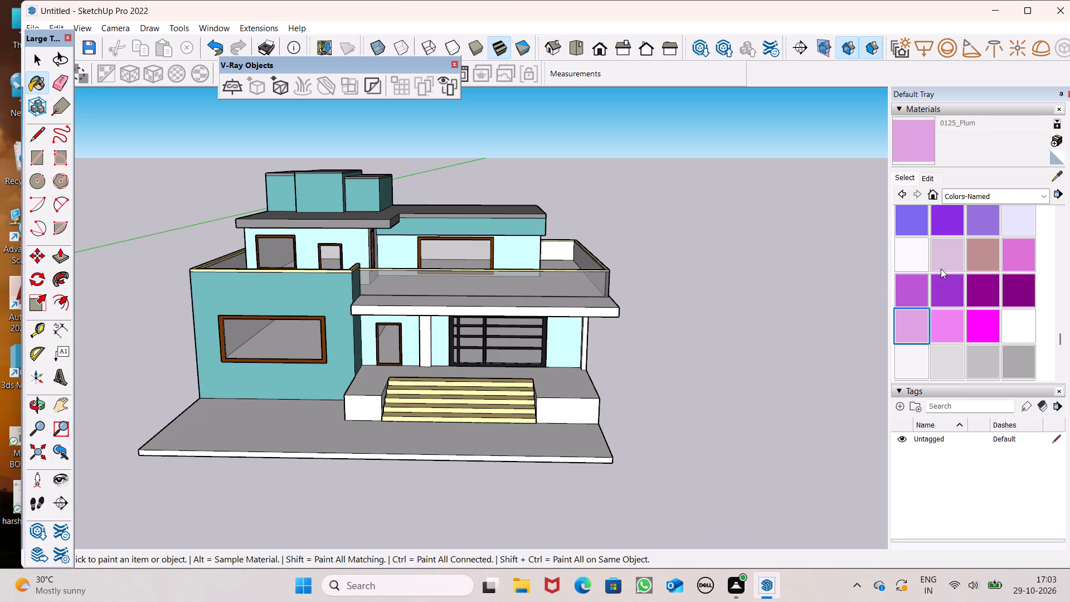
{"action": "left_click", "coordinate": [947, 251]}
{"action": "scroll", "coordinate": [370, 404], "scroll_direction": "up", "scroll_amount": 4}
{"action": "left_click", "coordinate": [367, 327]}
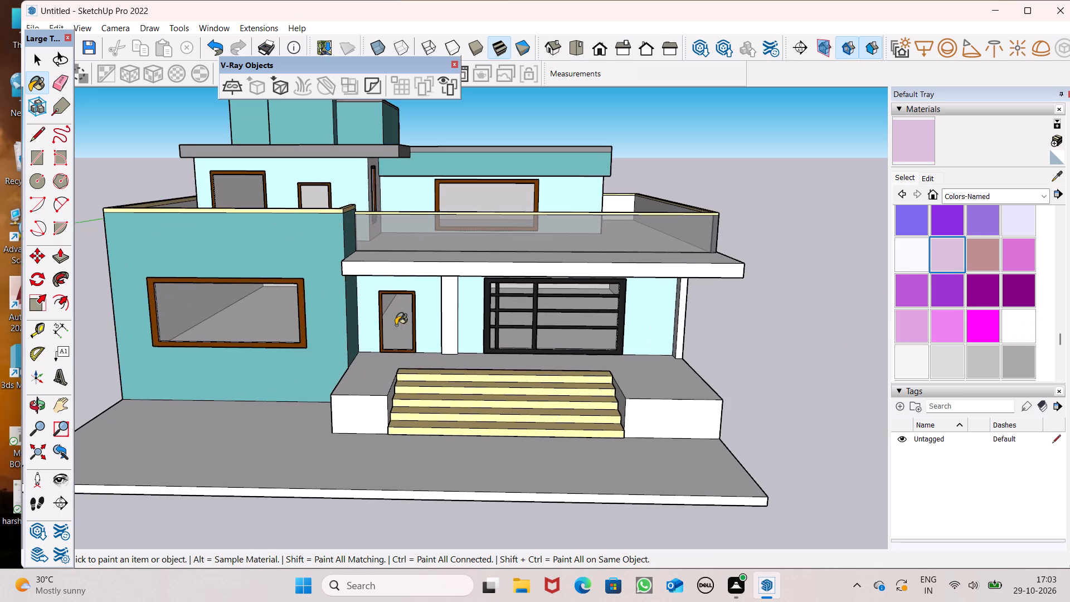
{"action": "scroll", "coordinate": [577, 333], "scroll_direction": "up", "scroll_amount": 6}
{"action": "left_click", "coordinate": [706, 341]}
Repaint the ground-floor side wall beside the porch 0118_Thistle.
{"action": "scroll", "coordinate": [683, 326], "scroll_direction": "down", "scroll_amount": 9}
{"action": "middle_click_drag", "start_coordinate": [684, 330], "coordinate": [561, 355]}
{"action": "scroll", "coordinate": [585, 206], "scroll_direction": "up", "scroll_amount": 2}
{"action": "scroll", "coordinate": [592, 218], "scroll_direction": "down", "scroll_amount": 3}
{"action": "middle_click_drag", "start_coordinate": [651, 341], "coordinate": [585, 278]}
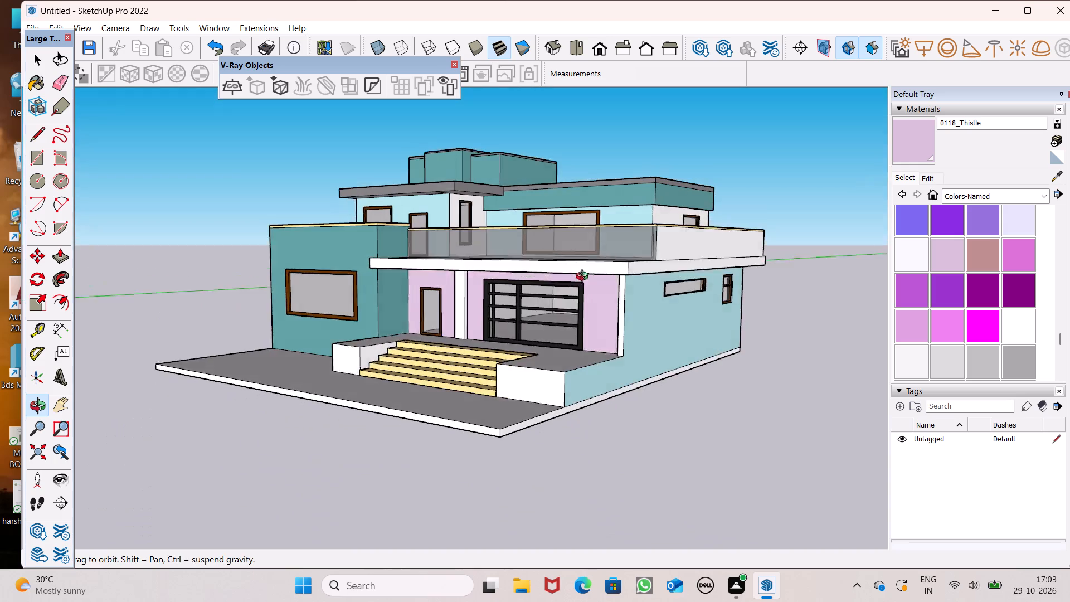
{"action": "middle_click_drag", "start_coordinate": [585, 278], "coordinate": [583, 274]}
{"action": "left_click", "coordinate": [655, 349]}
Paint the front and both side faces of the pillar between the brown-framed opening and the black-framed glazing 0118_Thistle.
{"action": "scroll", "coordinate": [546, 356], "scroll_direction": "down", "scroll_amount": 3}
{"action": "middle_click_drag", "start_coordinate": [441, 361], "coordinate": [641, 358]}
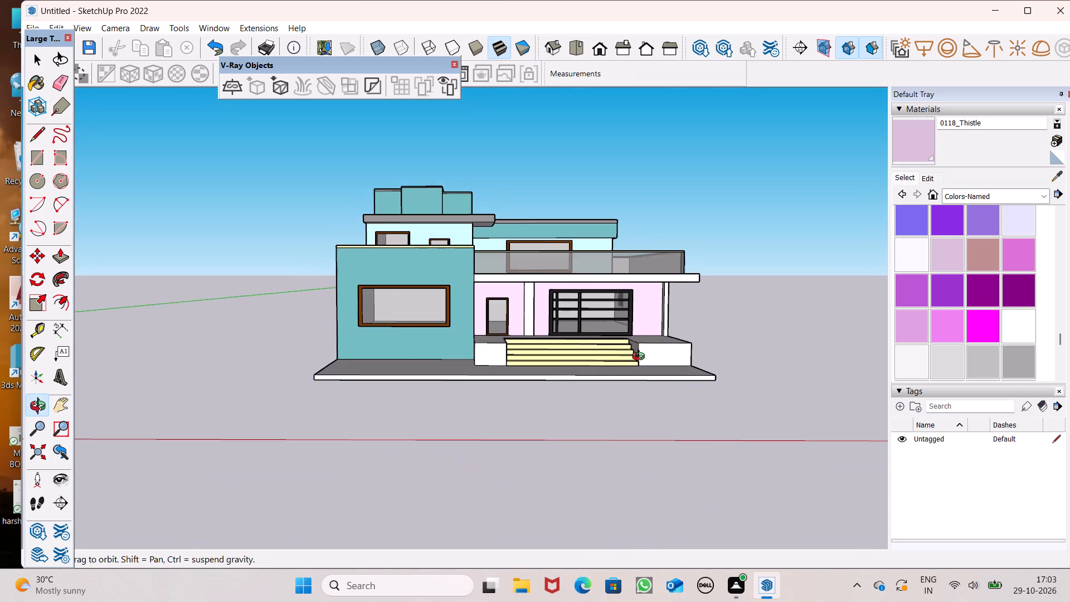
{"action": "middle_click_drag", "start_coordinate": [641, 358], "coordinate": [624, 406]}
{"action": "scroll", "coordinate": [558, 274], "scroll_direction": "up", "scroll_amount": 11}
{"action": "scroll", "coordinate": [459, 300], "scroll_direction": "down", "scroll_amount": 5}
{"action": "middle_click_drag", "start_coordinate": [615, 331], "coordinate": [756, 318]}
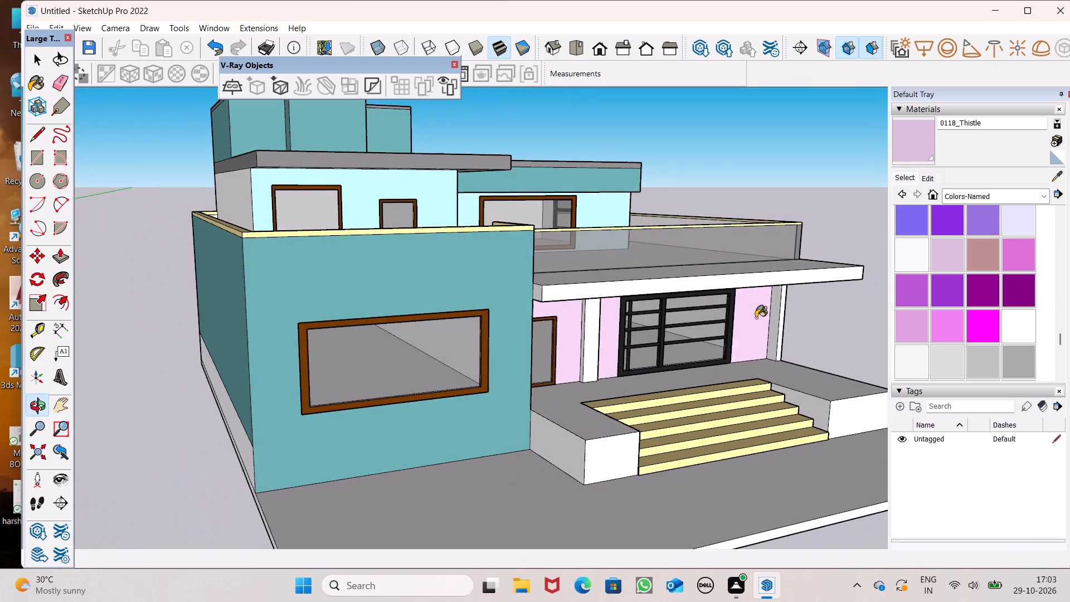
{"action": "scroll", "coordinate": [712, 357], "scroll_direction": "up", "scroll_amount": 7}
{"action": "scroll", "coordinate": [560, 327], "scroll_direction": "up", "scroll_amount": 3}
{"action": "left_click", "coordinate": [447, 318]}
{"action": "scroll", "coordinate": [456, 315], "scroll_direction": "up", "scroll_amount": 3}
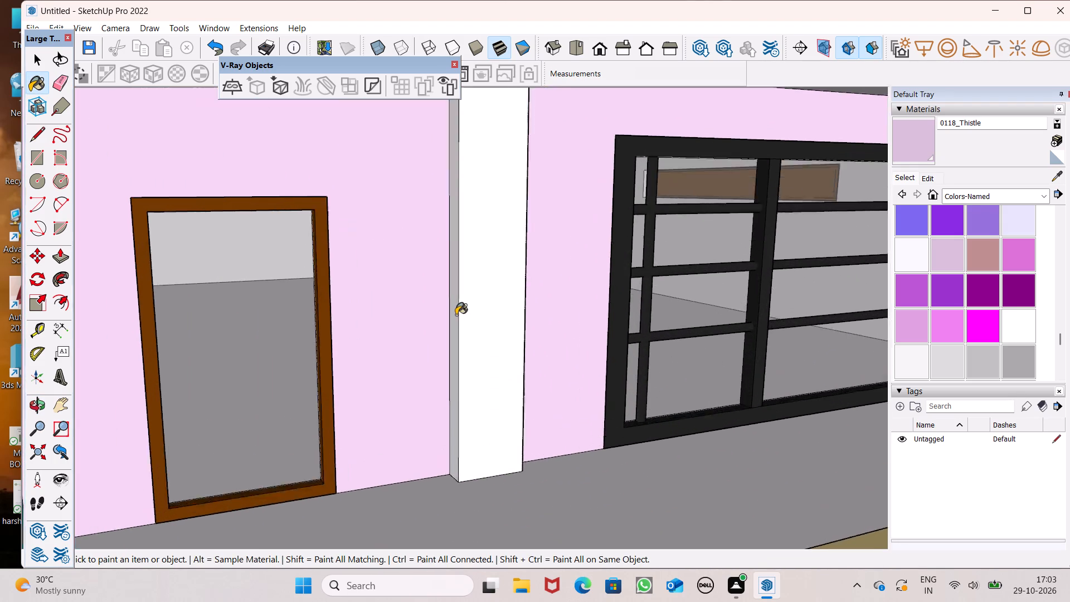
{"action": "scroll", "coordinate": [456, 315], "scroll_direction": "up", "scroll_amount": 4}
{"action": "middle_click_drag", "start_coordinate": [540, 363], "coordinate": [590, 401]}
{"action": "scroll", "coordinate": [472, 371], "scroll_direction": "up", "scroll_amount": 4}
{"action": "left_click", "coordinate": [464, 371]}
{"action": "left_click", "coordinate": [527, 357]}
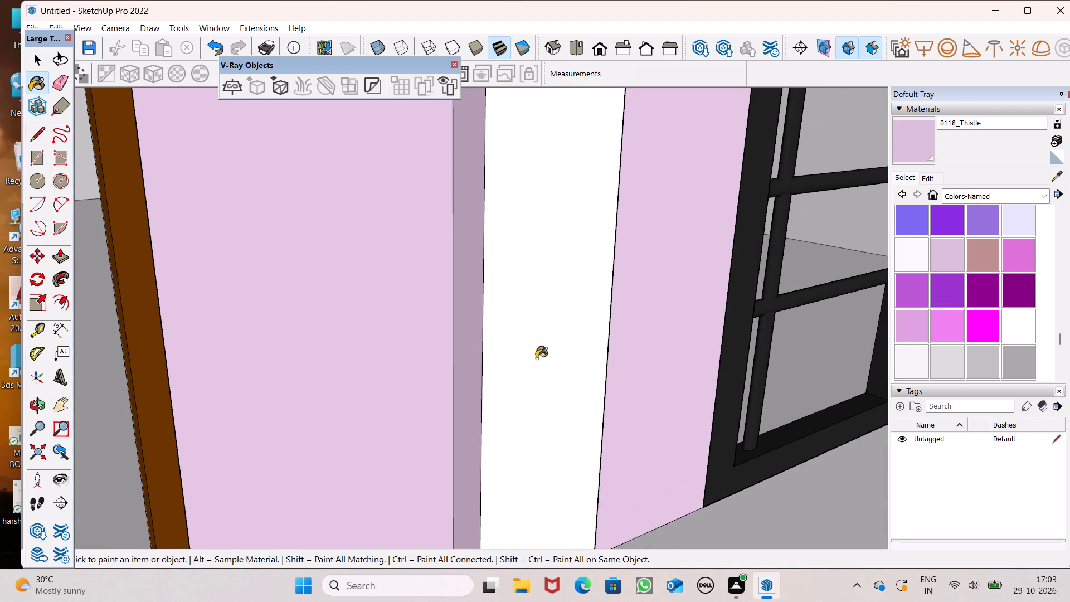
{"action": "middle_click_drag", "start_coordinate": [487, 380], "coordinate": [0, 397]}
{"action": "left_click", "coordinate": [239, 367]}
{"action": "scroll", "coordinate": [267, 361], "scroll_direction": "down", "scroll_amount": 6}
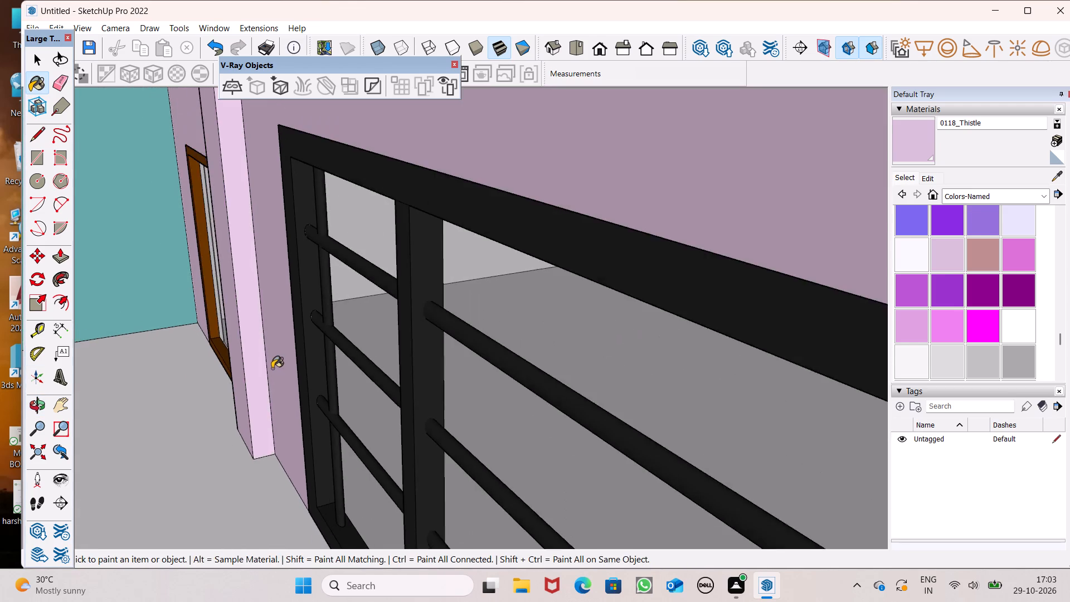
Paint the front and inner faces of the corner pillar beside the black-framed glazing 0118_Thistle.
{"action": "middle_click_drag", "start_coordinate": [279, 369], "coordinate": [615, 346]}
{"action": "scroll", "coordinate": [442, 313], "scroll_direction": "down", "scroll_amount": 11}
{"action": "scroll", "coordinate": [440, 221], "scroll_direction": "down", "scroll_amount": 7}
{"action": "middle_click_drag", "start_coordinate": [432, 287], "coordinate": [564, 198]}
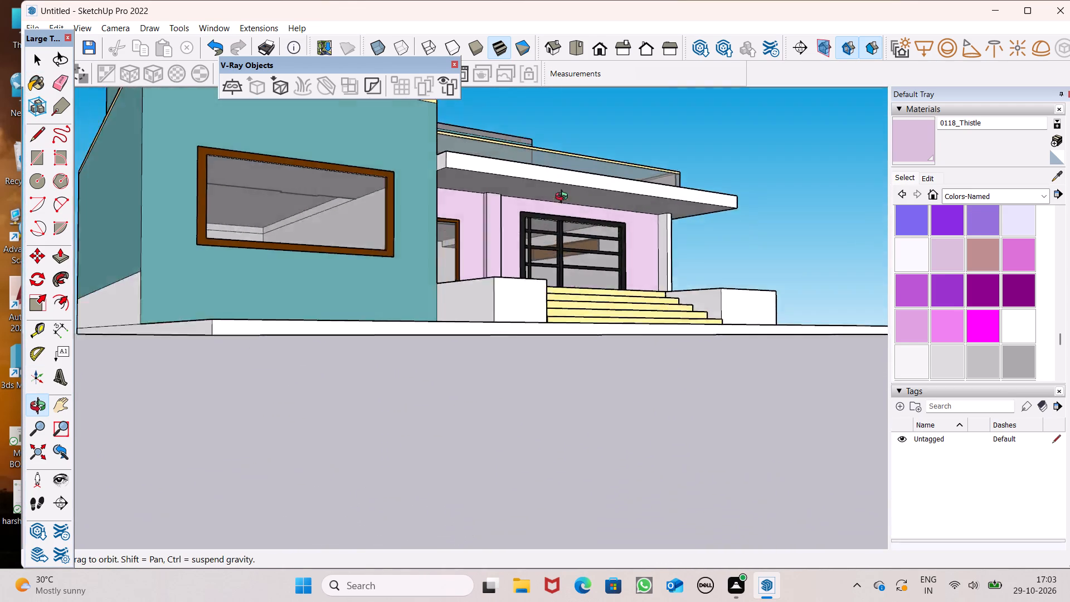
{"action": "middle_click_drag", "start_coordinate": [564, 198], "coordinate": [451, 186]}
{"action": "scroll", "coordinate": [701, 207], "scroll_direction": "up", "scroll_amount": 17}
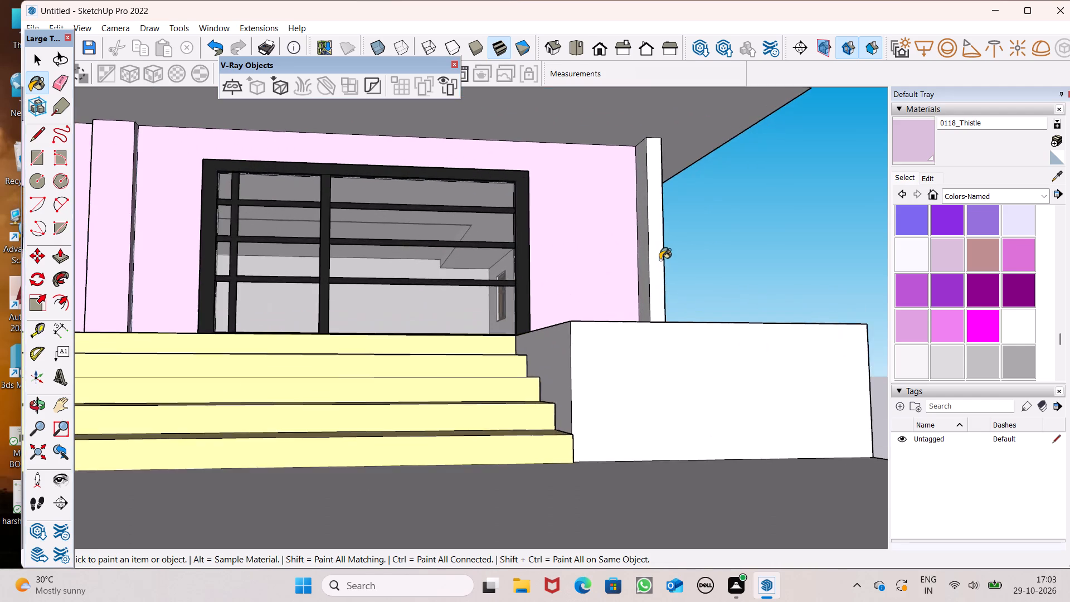
{"action": "scroll", "coordinate": [673, 279], "scroll_direction": "up", "scroll_amount": 1}
{"action": "middle_click_drag", "start_coordinate": [673, 285], "coordinate": [701, 331]}
{"action": "scroll", "coordinate": [687, 337], "scroll_direction": "up", "scroll_amount": 6}
{"action": "middle_click_drag", "start_coordinate": [680, 343], "coordinate": [675, 352]}
{"action": "left_click_drag", "start_coordinate": [662, 356], "coordinate": [654, 360]}
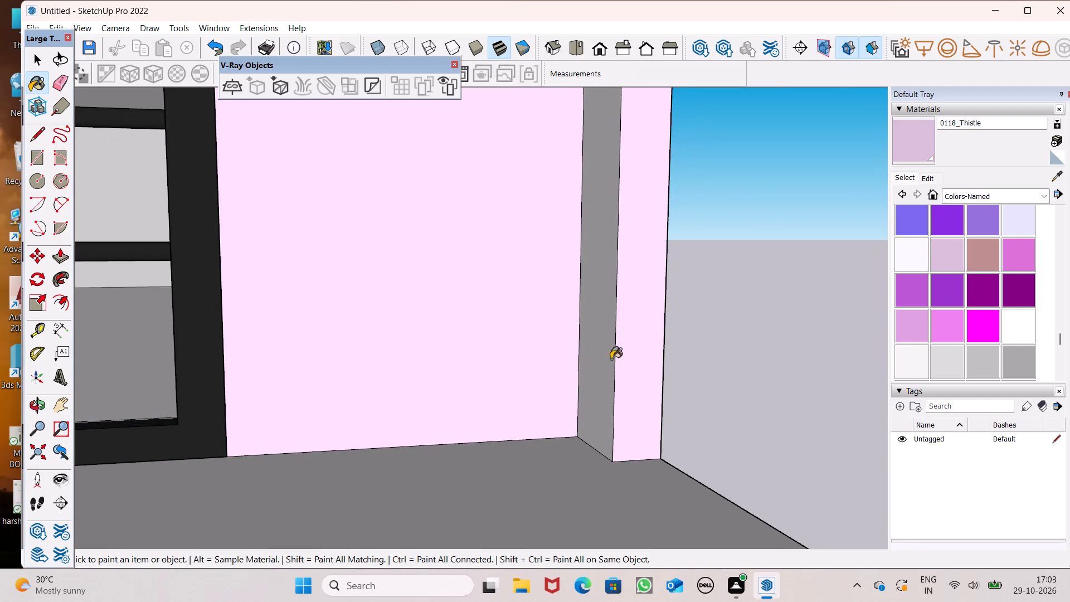
{"action": "left_click", "coordinate": [602, 355]}
Examine the Thistle entrance walls and pillars against the rest of the house from the front and the porch side.
{"action": "middle_click_drag", "start_coordinate": [658, 355], "coordinate": [756, 269]}
{"action": "scroll", "coordinate": [499, 372], "scroll_direction": "down", "scroll_amount": 6}
{"action": "middle_click_drag", "start_coordinate": [532, 360], "coordinate": [526, 402]}
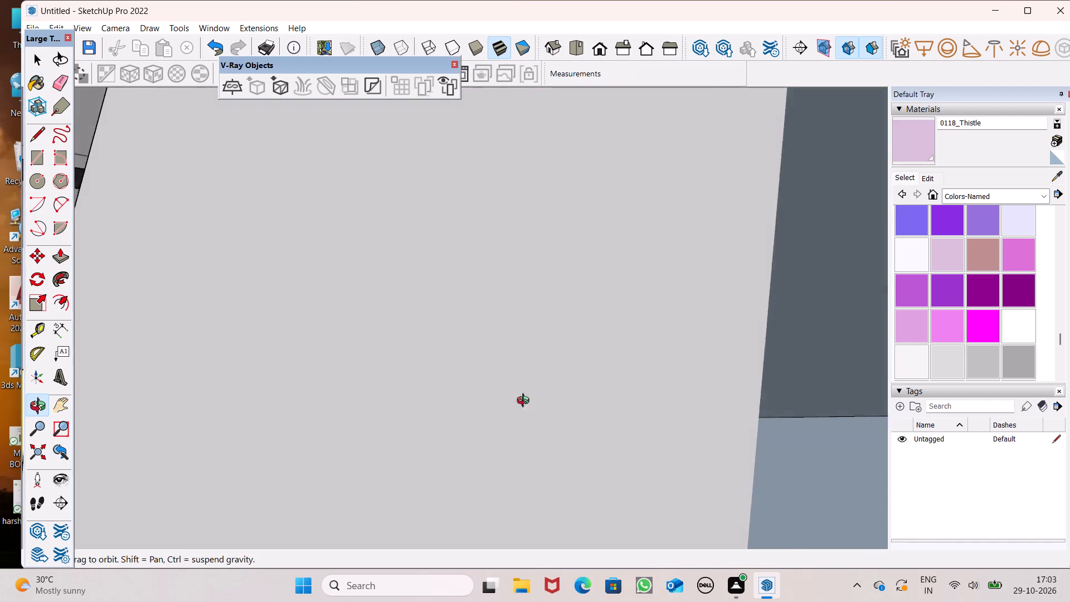
{"action": "middle_click_drag", "start_coordinate": [526, 402], "coordinate": [501, 466]}
{"action": "scroll", "coordinate": [465, 319], "scroll_direction": "down", "scroll_amount": 7}
{"action": "scroll", "coordinate": [526, 287], "scroll_direction": "down", "scroll_amount": 16}
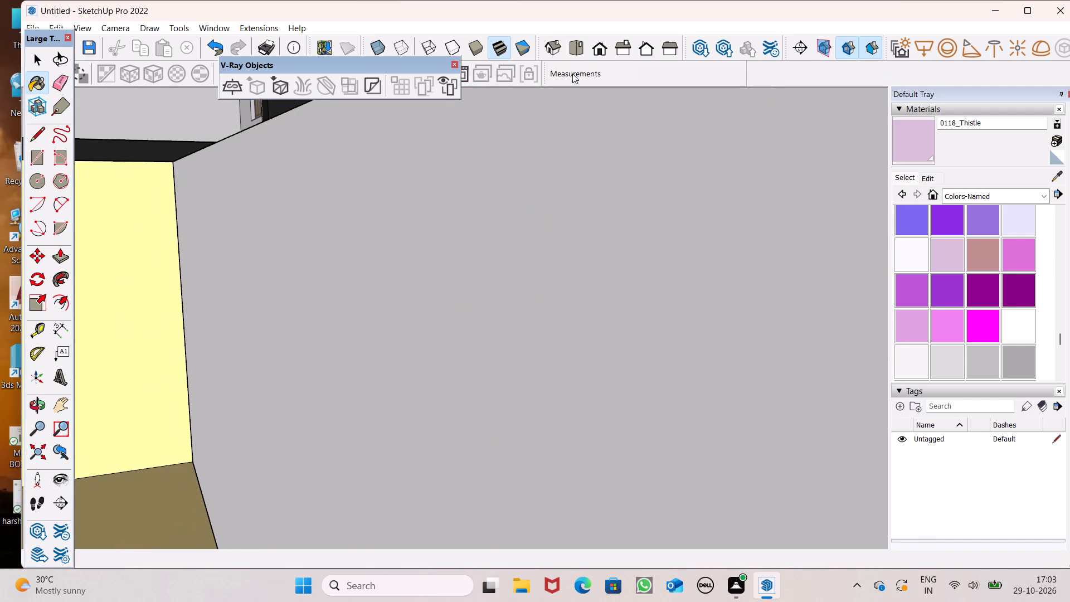
{"action": "left_click", "coordinate": [598, 46]}
{"action": "scroll", "coordinate": [524, 300], "scroll_direction": "down", "scroll_amount": 16}
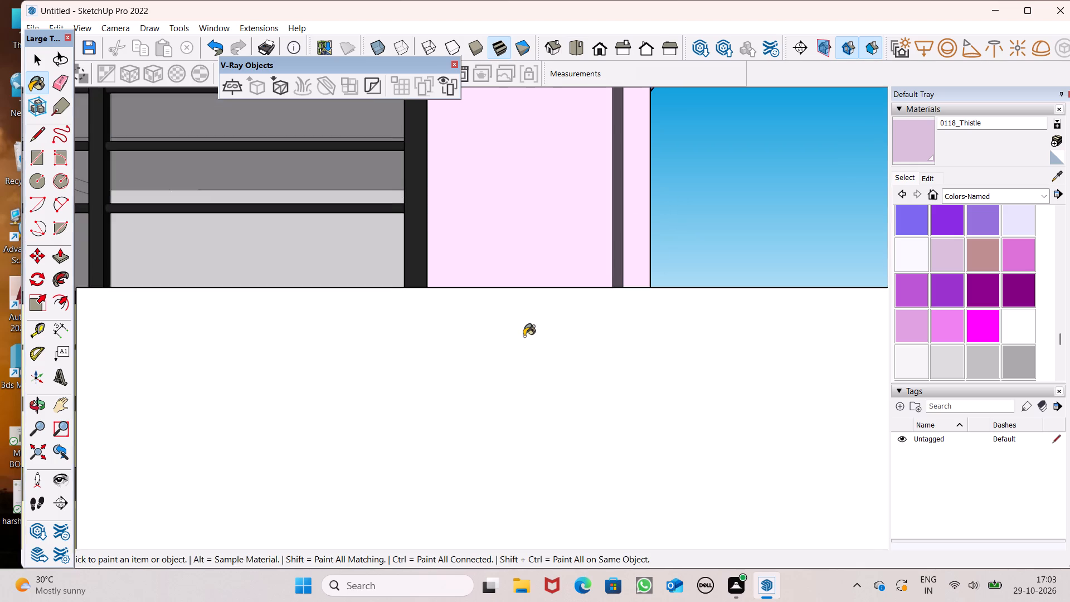
{"action": "scroll", "coordinate": [524, 336], "scroll_direction": "down", "scroll_amount": 4}
{"action": "middle_click_drag", "start_coordinate": [551, 360], "coordinate": [290, 389]}
{"action": "scroll", "coordinate": [376, 328], "scroll_direction": "down", "scroll_amount": 8}
{"action": "scroll", "coordinate": [427, 299], "scroll_direction": "down", "scroll_amount": 3}
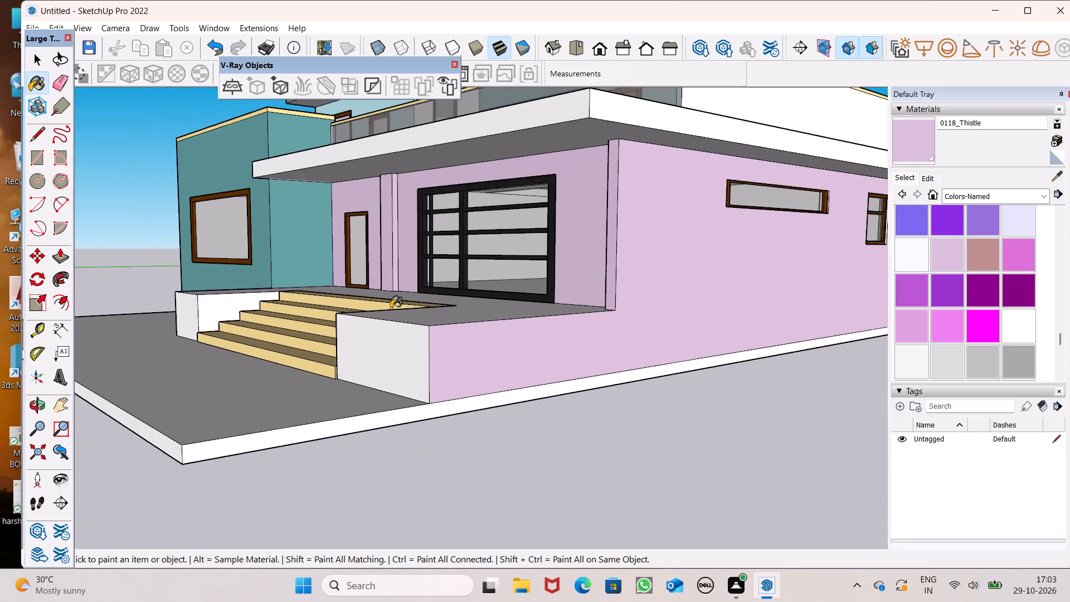
{"action": "middle_click_drag", "start_coordinate": [368, 322], "coordinate": [656, 376]}
{"action": "middle_click_drag", "start_coordinate": [656, 376], "coordinate": [652, 331]}
{"action": "middle_click", "coordinate": [614, 323]}
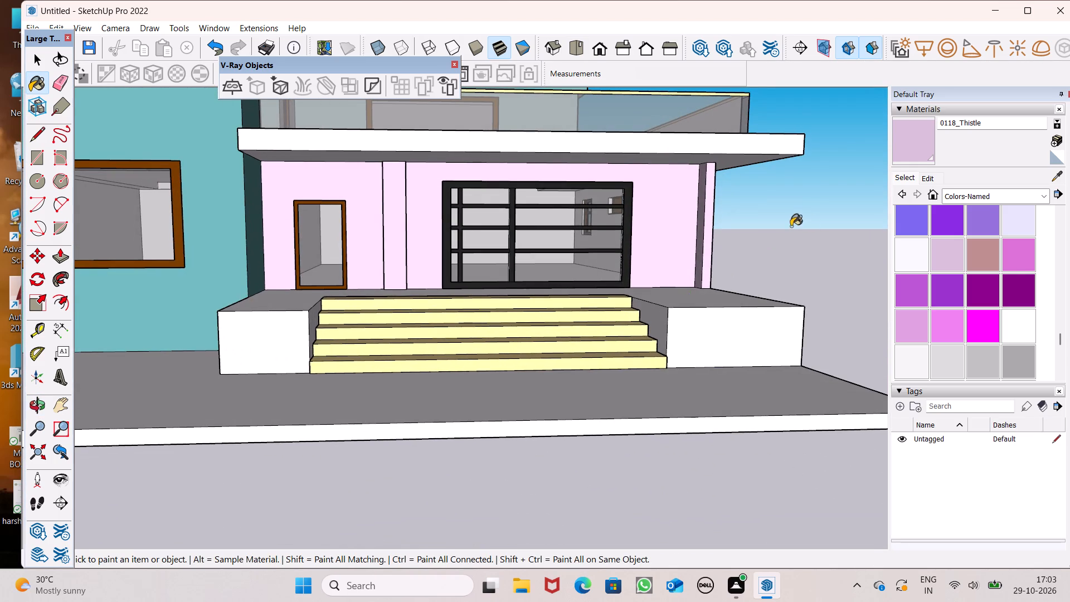
{"action": "scroll", "coordinate": [681, 271], "scroll_direction": "down", "scroll_amount": 2}
{"action": "middle_click_drag", "start_coordinate": [603, 278], "coordinate": [568, 353]}
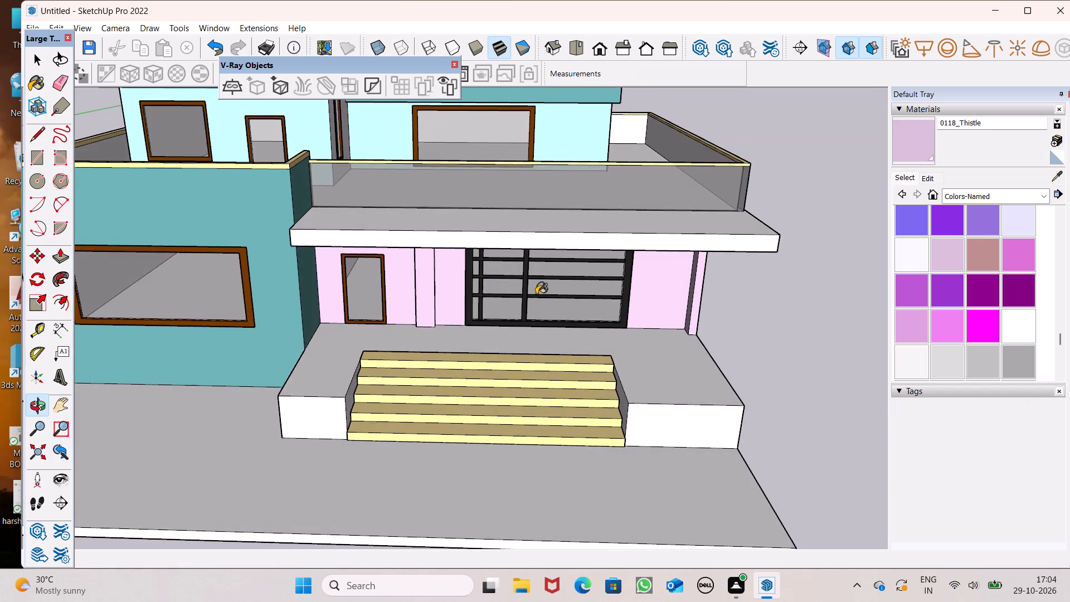
{"action": "scroll", "coordinate": [535, 301], "scroll_direction": "down", "scroll_amount": 6}
{"action": "middle_click_drag", "start_coordinate": [572, 310], "coordinate": [568, 260]}
{"action": "scroll", "coordinate": [572, 308], "scroll_direction": "up", "scroll_amount": 1}
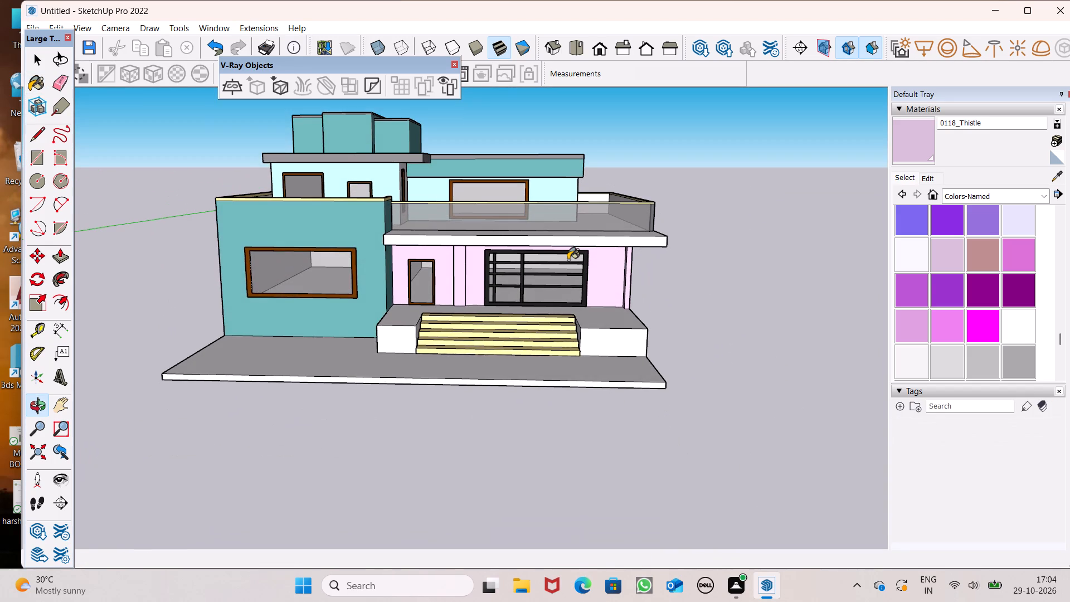
{"action": "scroll", "coordinate": [378, 351], "scroll_direction": "up", "scroll_amount": 6}
{"action": "scroll", "coordinate": [431, 333], "scroll_direction": "down", "scroll_amount": 3}
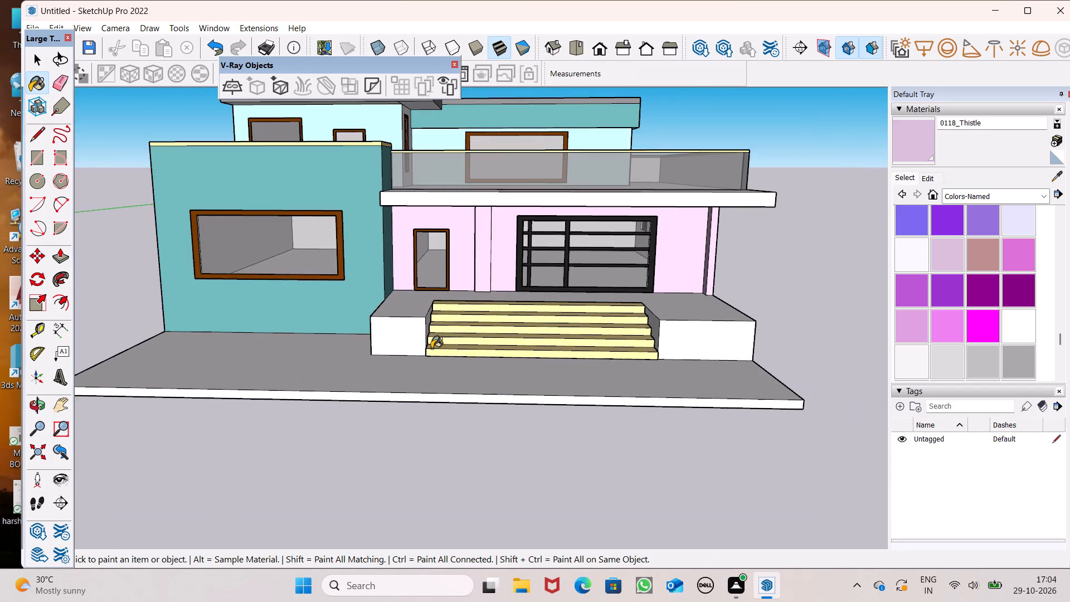
{"action": "scroll", "coordinate": [432, 346], "scroll_direction": "down", "scroll_amount": 1}
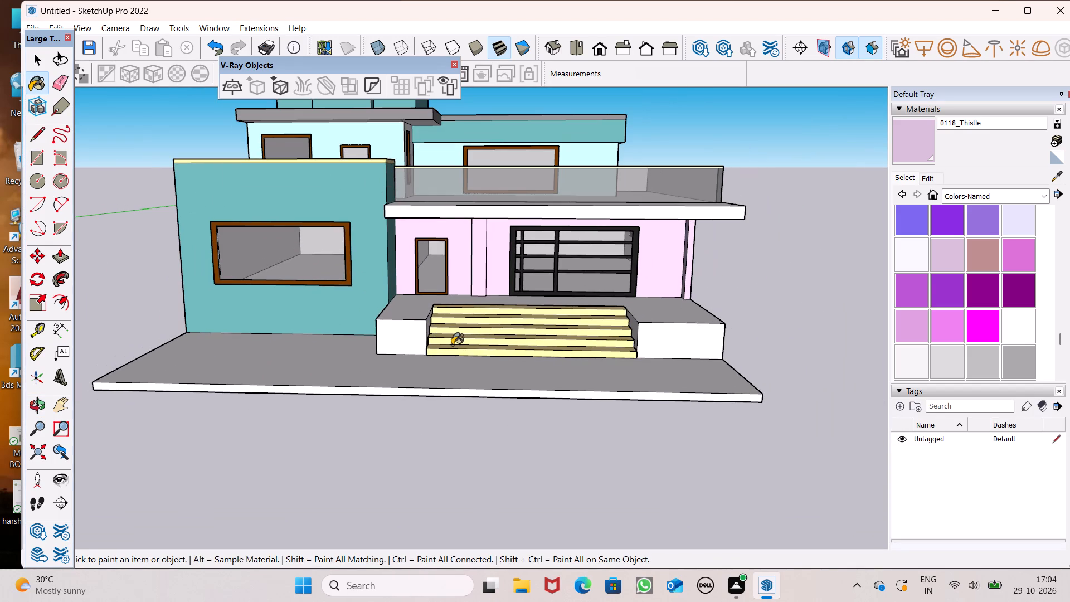
Paint the porch floor and the front and step-side faces of the plinth block nearest the Thistle side wall 0132_LightGray.
{"action": "scroll", "coordinate": [612, 364], "scroll_direction": "up", "scroll_amount": 4}
{"action": "middle_click_drag", "start_coordinate": [563, 327], "coordinate": [529, 443]}
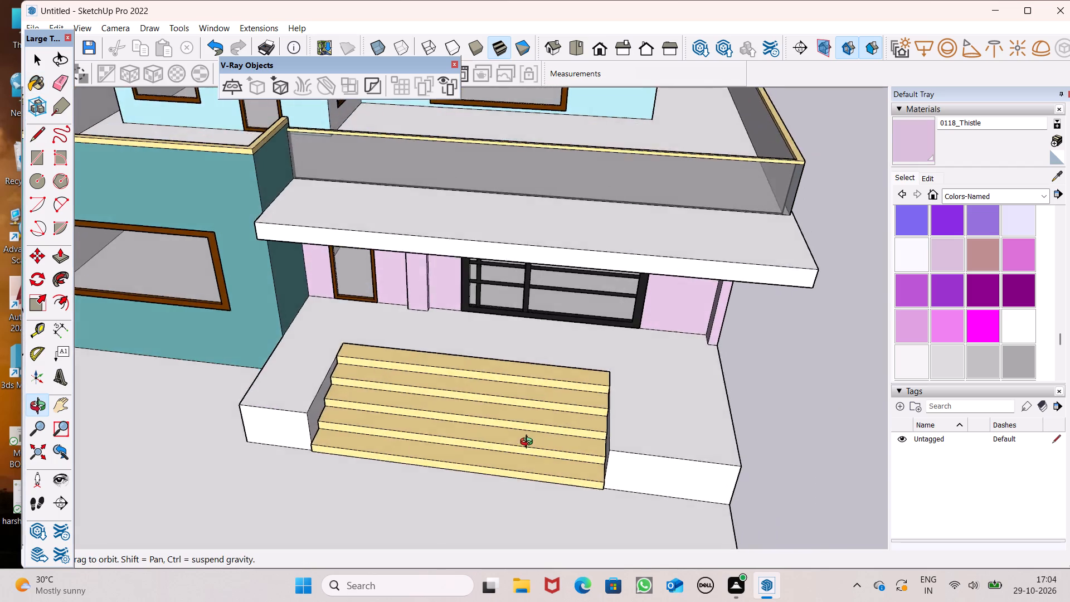
{"action": "middle_click_drag", "start_coordinate": [529, 443], "coordinate": [581, 433]}
{"action": "left_click", "coordinate": [1005, 368]}
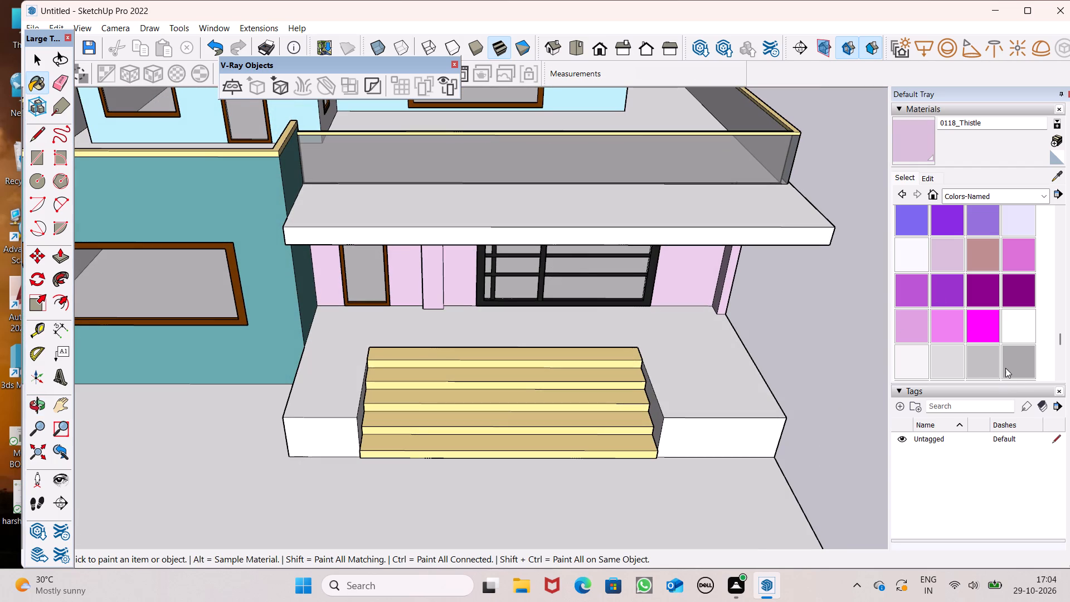
{"action": "scroll", "coordinate": [888, 366], "scroll_direction": "up", "scroll_amount": 4}
{"action": "left_click", "coordinate": [675, 384]}
{"action": "left_click", "coordinate": [667, 464]}
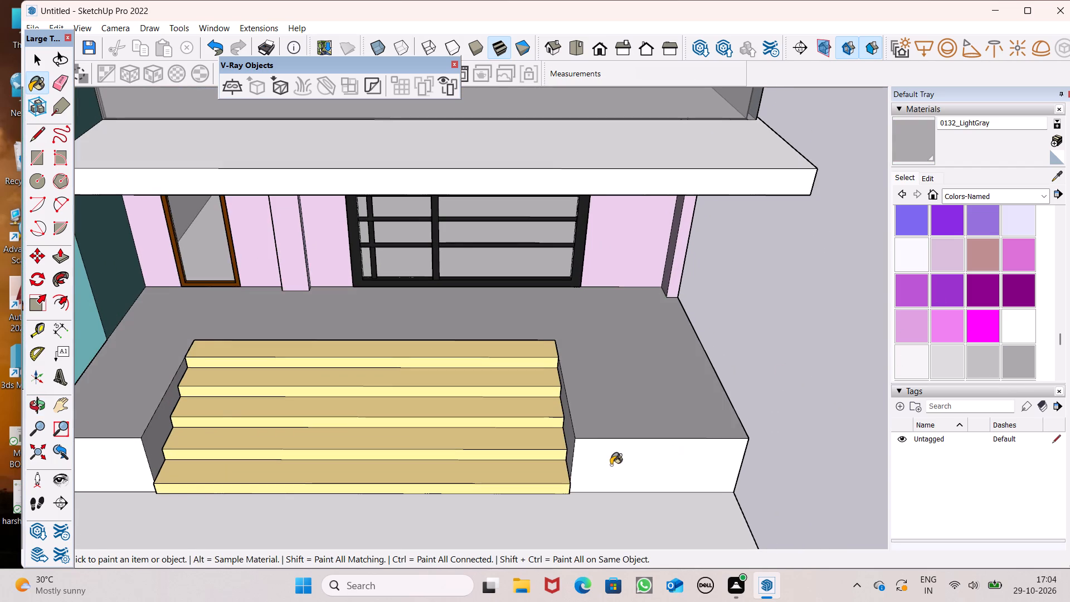
{"action": "scroll", "coordinate": [612, 465], "scroll_direction": "up", "scroll_amount": 1}
{"action": "middle_click_drag", "start_coordinate": [612, 465], "coordinate": [689, 385]}
{"action": "scroll", "coordinate": [571, 397], "scroll_direction": "up", "scroll_amount": 5}
{"action": "left_click", "coordinate": [648, 365]}
{"action": "scroll", "coordinate": [657, 304], "scroll_direction": "down", "scroll_amount": 7}
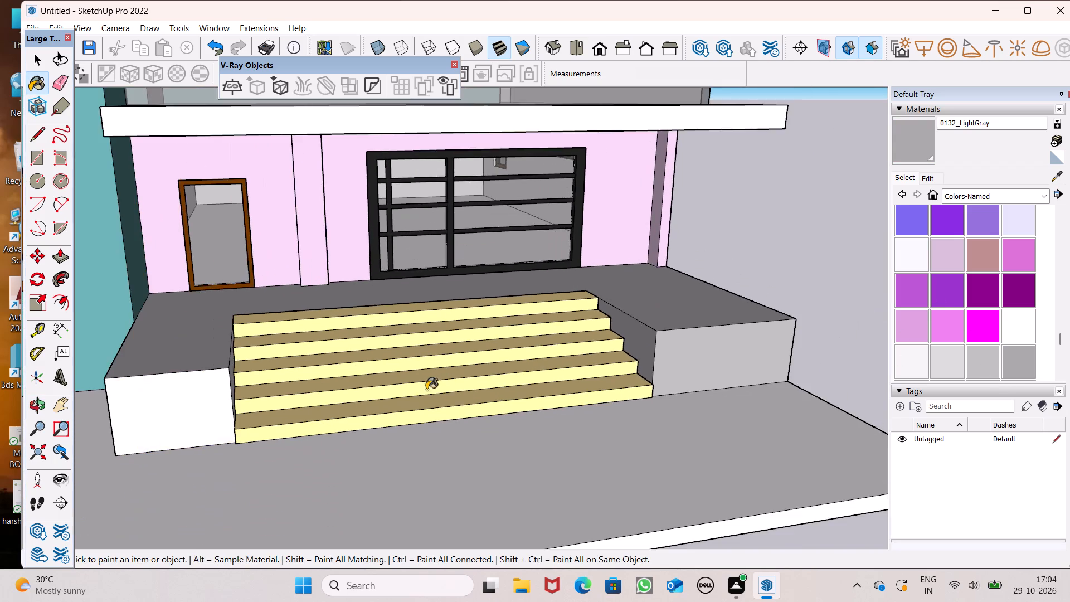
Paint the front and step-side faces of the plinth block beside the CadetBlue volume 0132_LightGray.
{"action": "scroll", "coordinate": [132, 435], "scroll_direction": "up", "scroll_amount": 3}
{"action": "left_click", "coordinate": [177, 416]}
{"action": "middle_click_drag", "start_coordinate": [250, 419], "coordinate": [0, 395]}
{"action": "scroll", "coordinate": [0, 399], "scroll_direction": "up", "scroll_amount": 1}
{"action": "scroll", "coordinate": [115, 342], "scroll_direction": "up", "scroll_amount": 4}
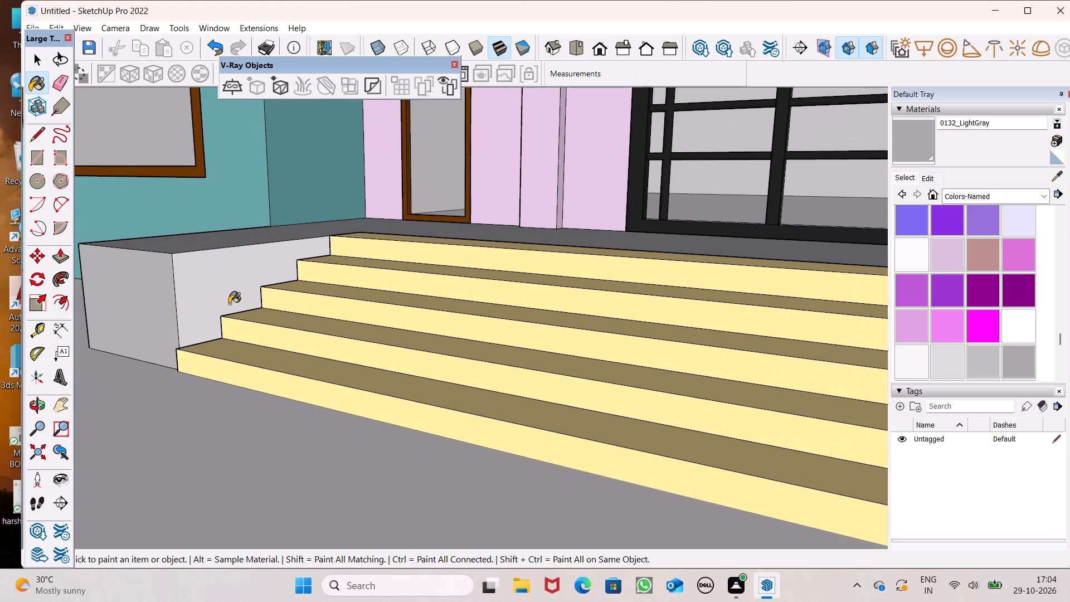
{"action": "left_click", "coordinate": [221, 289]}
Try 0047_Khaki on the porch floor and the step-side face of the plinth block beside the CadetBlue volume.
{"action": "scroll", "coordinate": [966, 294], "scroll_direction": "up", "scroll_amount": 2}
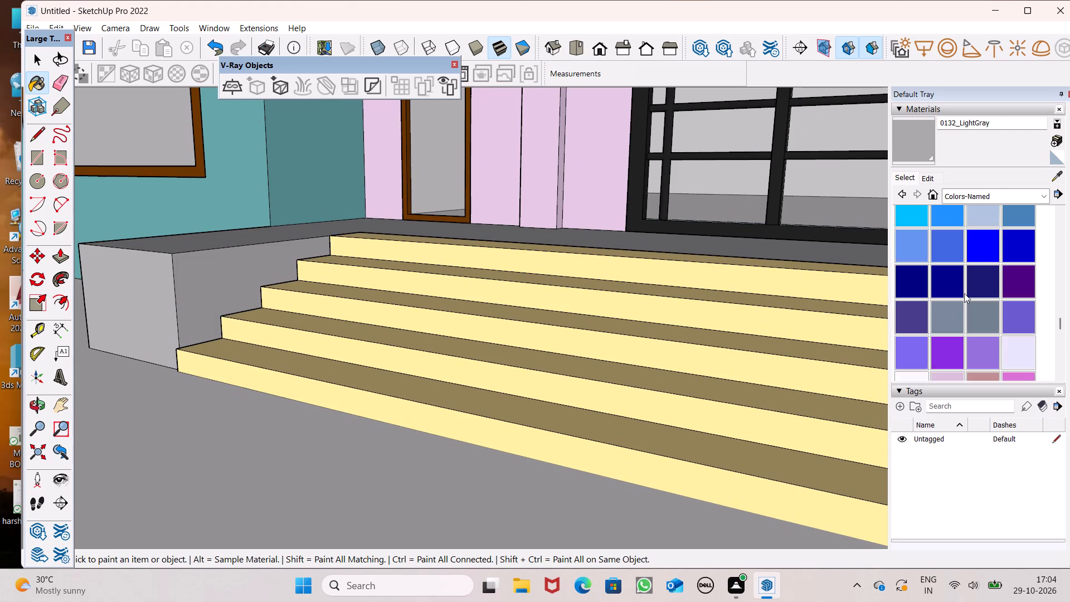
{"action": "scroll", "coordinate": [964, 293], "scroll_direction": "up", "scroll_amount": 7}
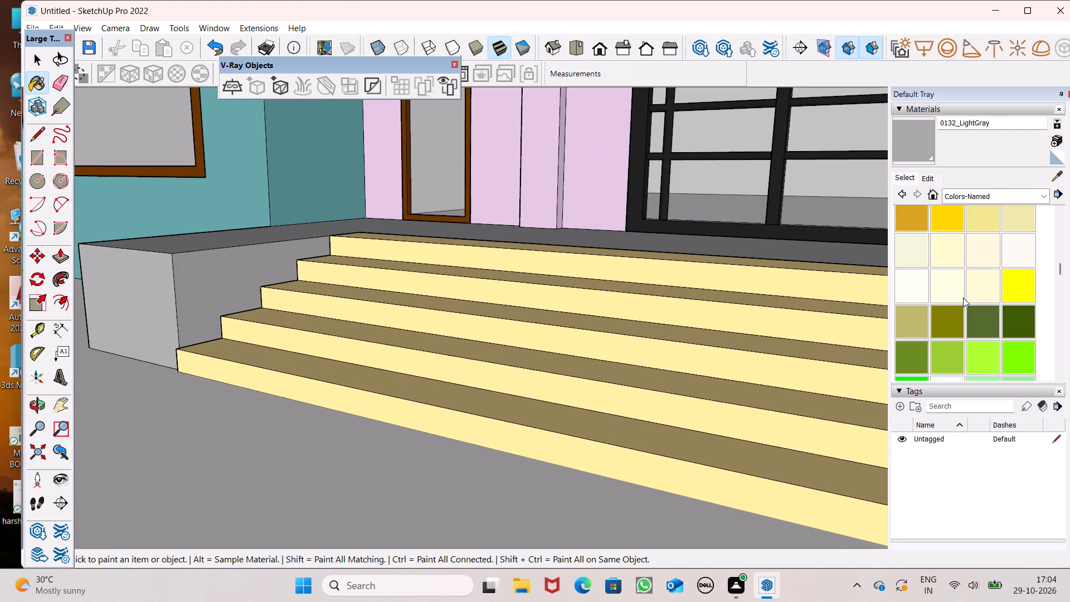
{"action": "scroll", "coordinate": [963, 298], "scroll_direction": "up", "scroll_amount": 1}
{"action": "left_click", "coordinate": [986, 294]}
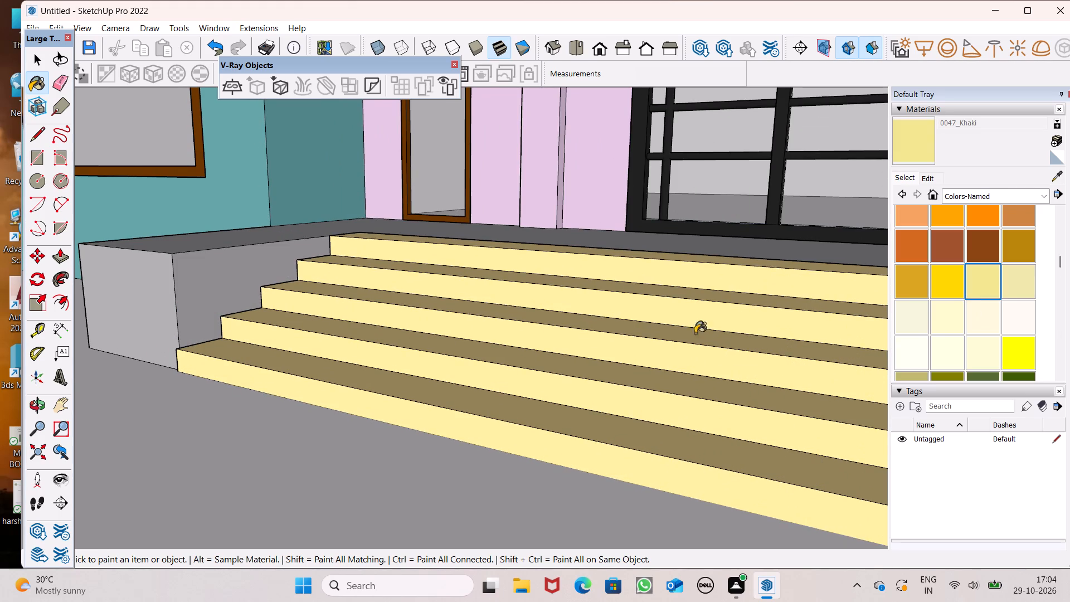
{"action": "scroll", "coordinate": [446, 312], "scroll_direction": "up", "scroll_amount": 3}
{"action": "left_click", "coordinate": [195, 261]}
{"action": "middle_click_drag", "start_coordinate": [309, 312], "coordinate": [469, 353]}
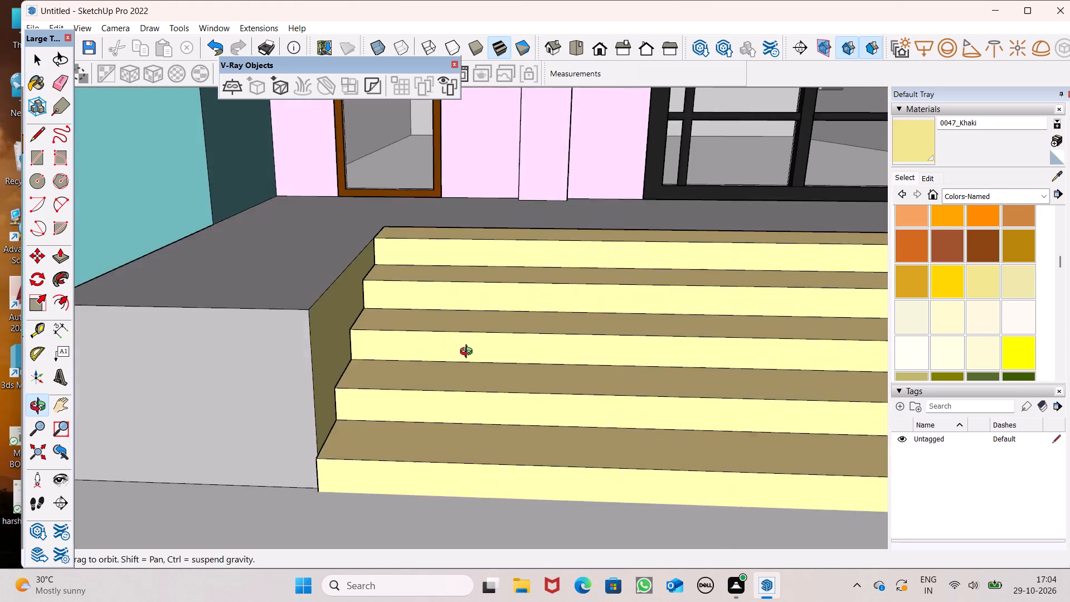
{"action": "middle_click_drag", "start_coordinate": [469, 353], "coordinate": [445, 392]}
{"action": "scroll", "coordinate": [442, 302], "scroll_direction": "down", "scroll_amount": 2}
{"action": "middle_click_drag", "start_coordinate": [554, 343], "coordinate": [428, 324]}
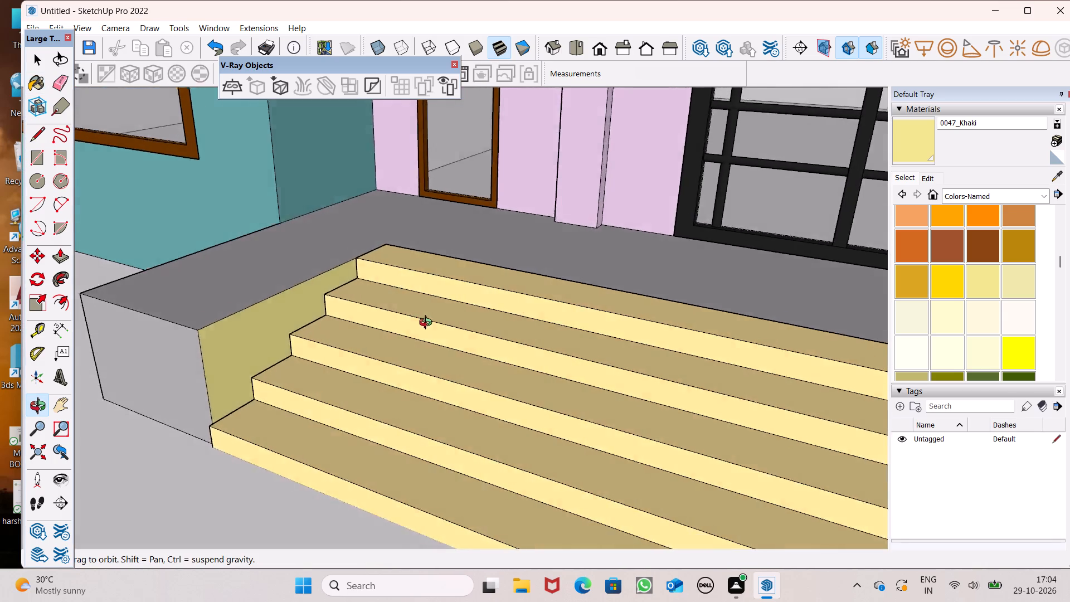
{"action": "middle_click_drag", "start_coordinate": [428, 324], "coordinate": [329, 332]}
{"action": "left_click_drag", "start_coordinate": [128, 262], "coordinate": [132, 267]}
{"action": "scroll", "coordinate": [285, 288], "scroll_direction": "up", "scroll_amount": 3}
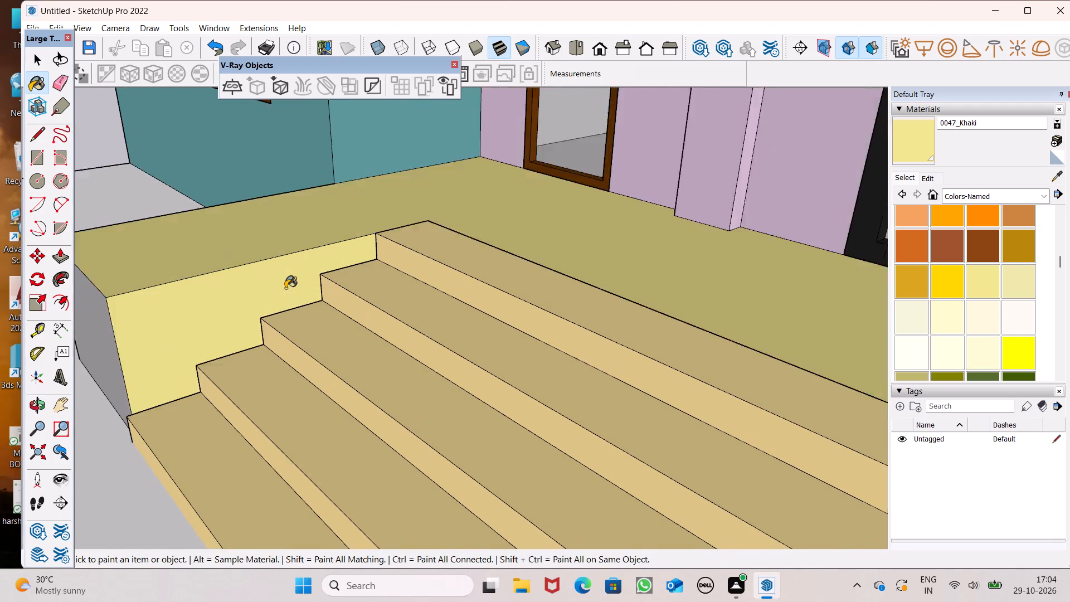
Paint the porch floor and the step-side, front and outer faces of the plinth block beside the CadetBlue volume 0048_PaleGoldenrod.
{"action": "scroll", "coordinate": [285, 288], "scroll_direction": "up", "scroll_amount": 4}
{"action": "scroll", "coordinate": [434, 253], "scroll_direction": "down", "scroll_amount": 3}
{"action": "left_click", "coordinate": [1011, 281]}
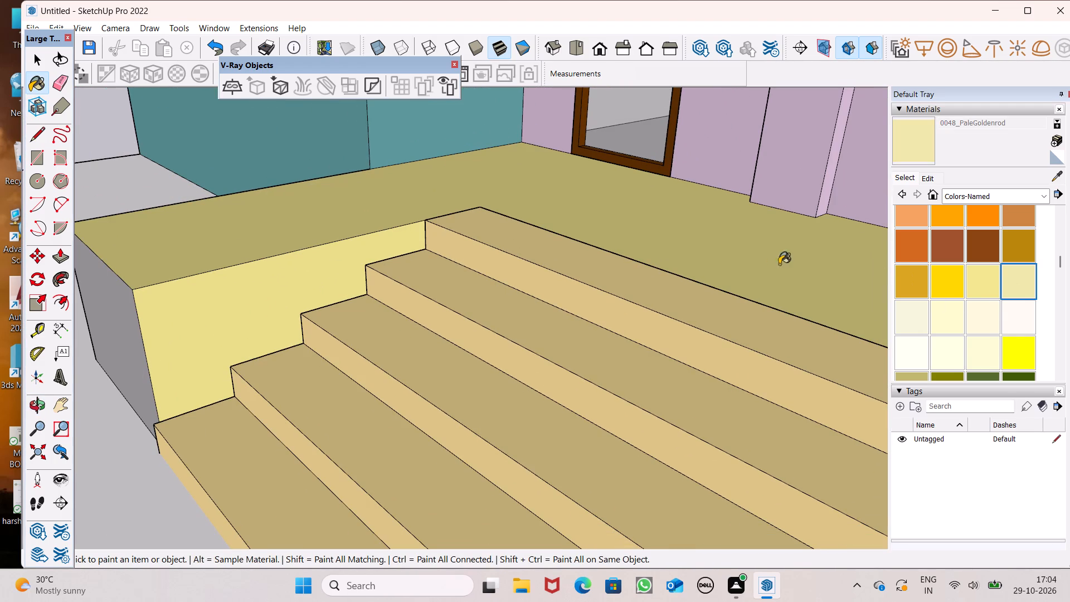
{"action": "left_click_drag", "start_coordinate": [307, 216], "coordinate": [311, 223]}
{"action": "left_click", "coordinate": [338, 259]}
{"action": "middle_click_drag", "start_coordinate": [192, 279], "coordinate": [549, 235]}
{"action": "left_click", "coordinate": [533, 300]}
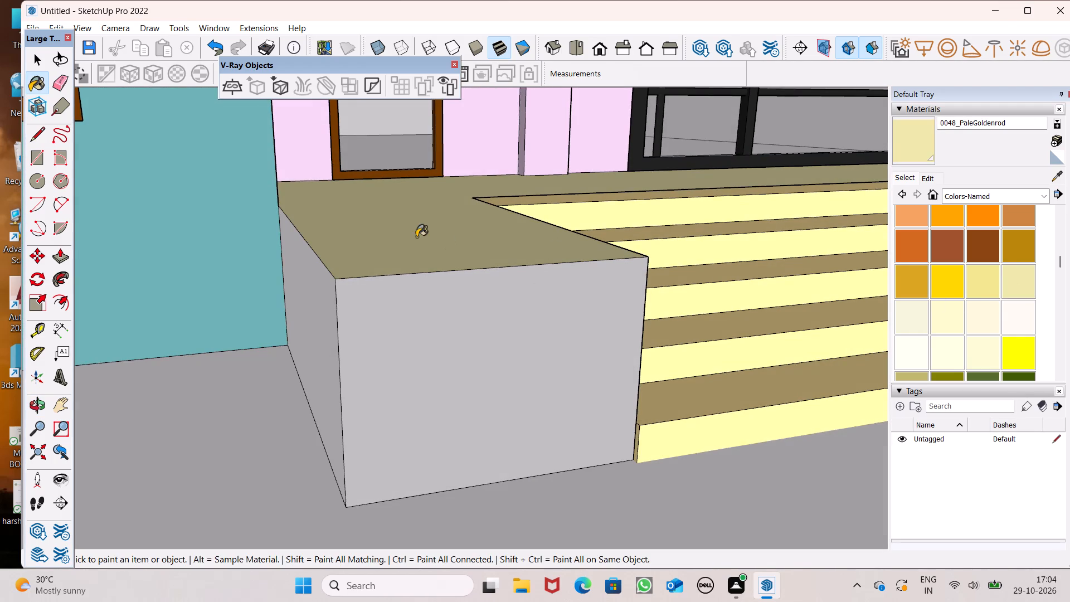
{"action": "left_click", "coordinate": [310, 293]}
Paint the front face of the plinth block nearest the Thistle side wall 0048_PaleGoldenrod.
{"action": "scroll", "coordinate": [309, 254], "scroll_direction": "down", "scroll_amount": 9}
{"action": "scroll", "coordinate": [210, 279], "scroll_direction": "down", "scroll_amount": 3}
{"action": "middle_click_drag", "start_coordinate": [380, 297], "coordinate": [264, 318]}
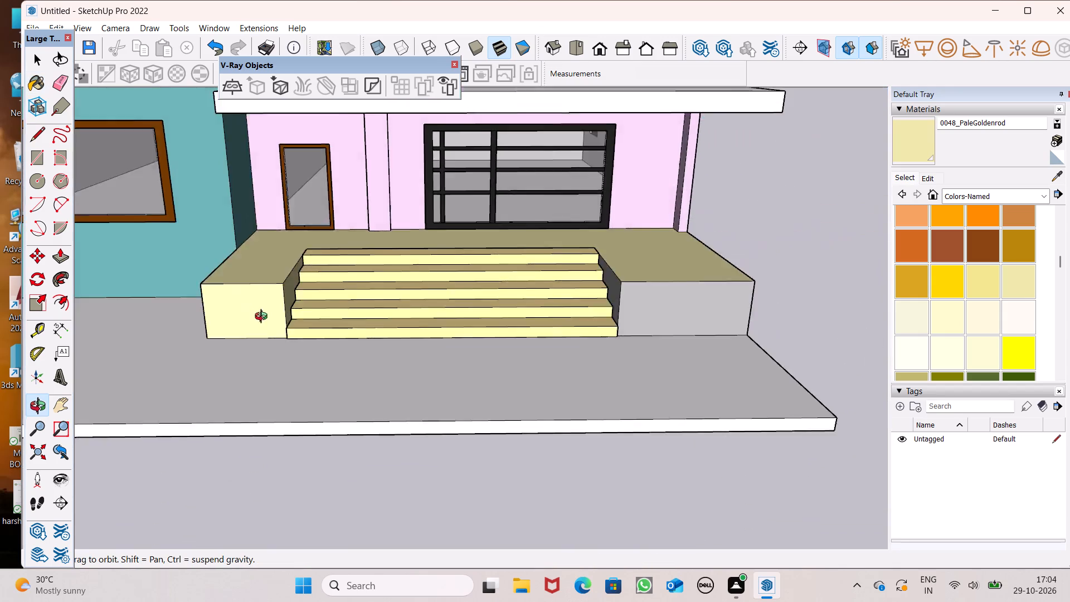
{"action": "middle_click_drag", "start_coordinate": [264, 318], "coordinate": [90, 332]}
{"action": "scroll", "coordinate": [471, 370], "scroll_direction": "up", "scroll_amount": 2}
{"action": "left_click", "coordinate": [495, 362]}
{"action": "scroll", "coordinate": [481, 337], "scroll_direction": "down", "scroll_amount": 3}
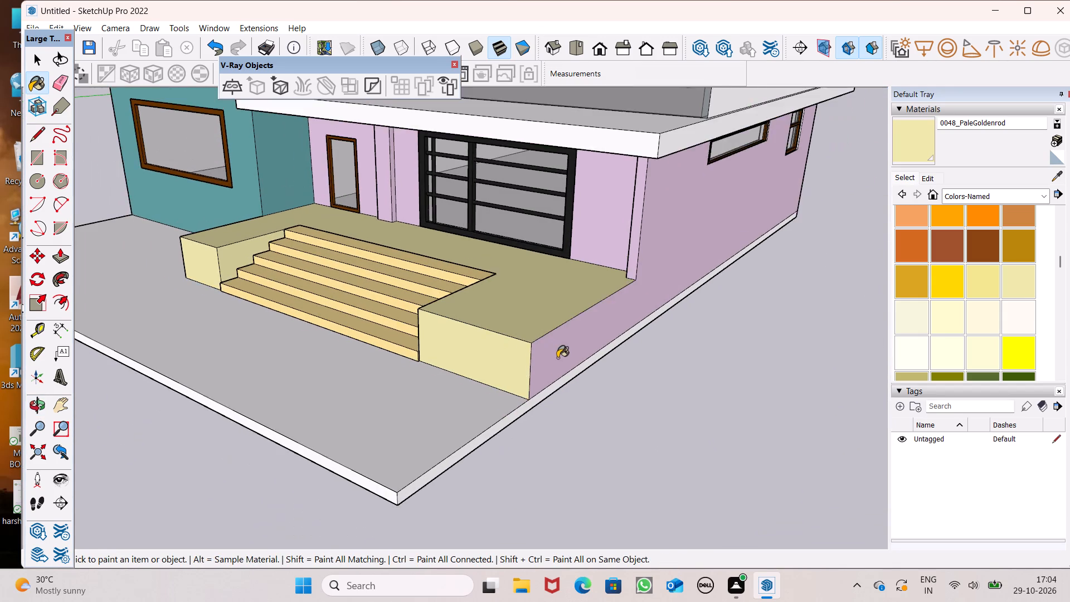
Draw a vertical line about 3' 9" long separating the plinth block's side face from the Thistle side wall.
{"action": "scroll", "coordinate": [557, 358], "scroll_direction": "up", "scroll_amount": 1}
{"action": "middle_click_drag", "start_coordinate": [557, 358], "coordinate": [394, 340]}
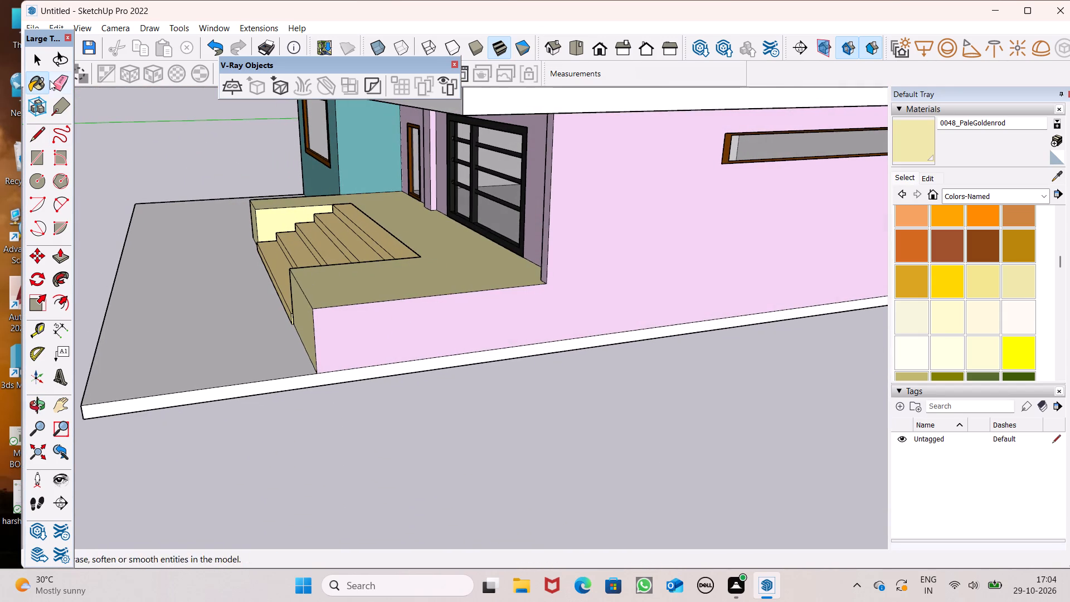
{"action": "left_click_drag", "start_coordinate": [37, 137], "coordinate": [44, 134]}
{"action": "scroll", "coordinate": [577, 267], "scroll_direction": "up", "scroll_amount": 5}
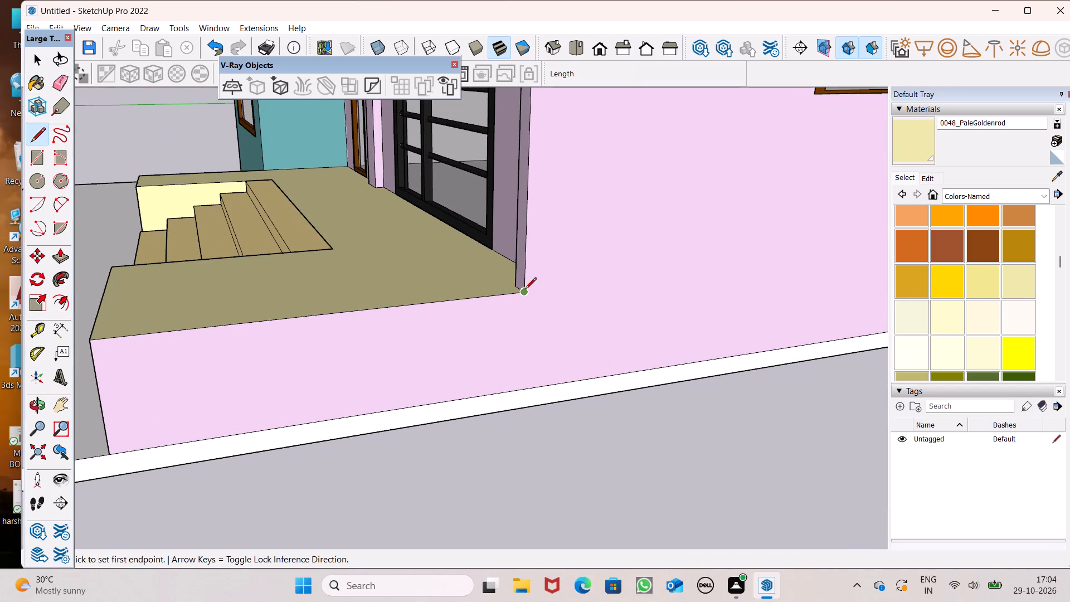
{"action": "left_click", "coordinate": [525, 290]}
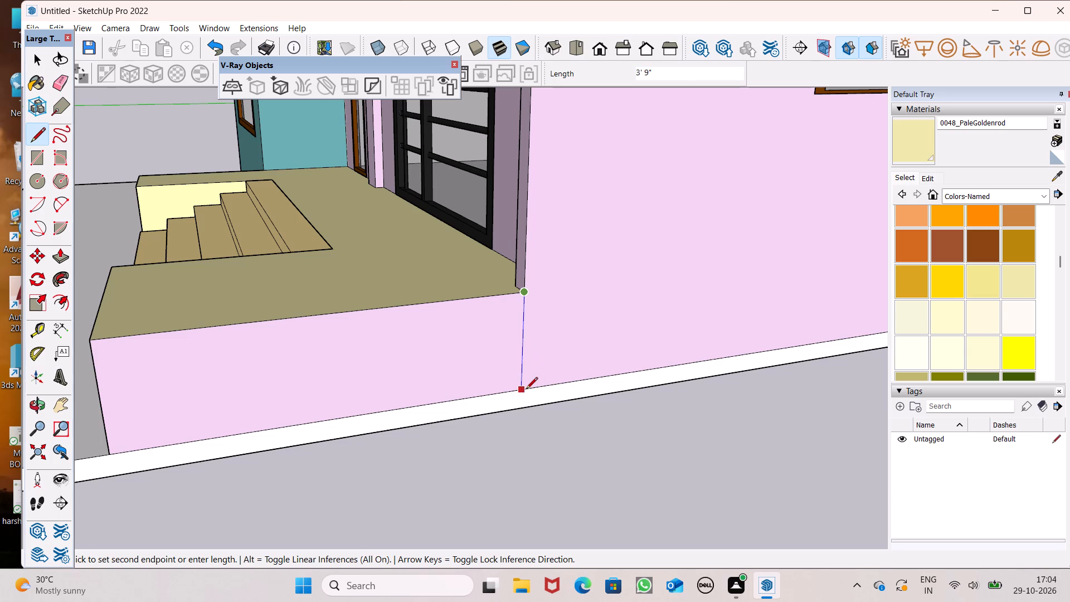
{"action": "left_click", "coordinate": [526, 390]}
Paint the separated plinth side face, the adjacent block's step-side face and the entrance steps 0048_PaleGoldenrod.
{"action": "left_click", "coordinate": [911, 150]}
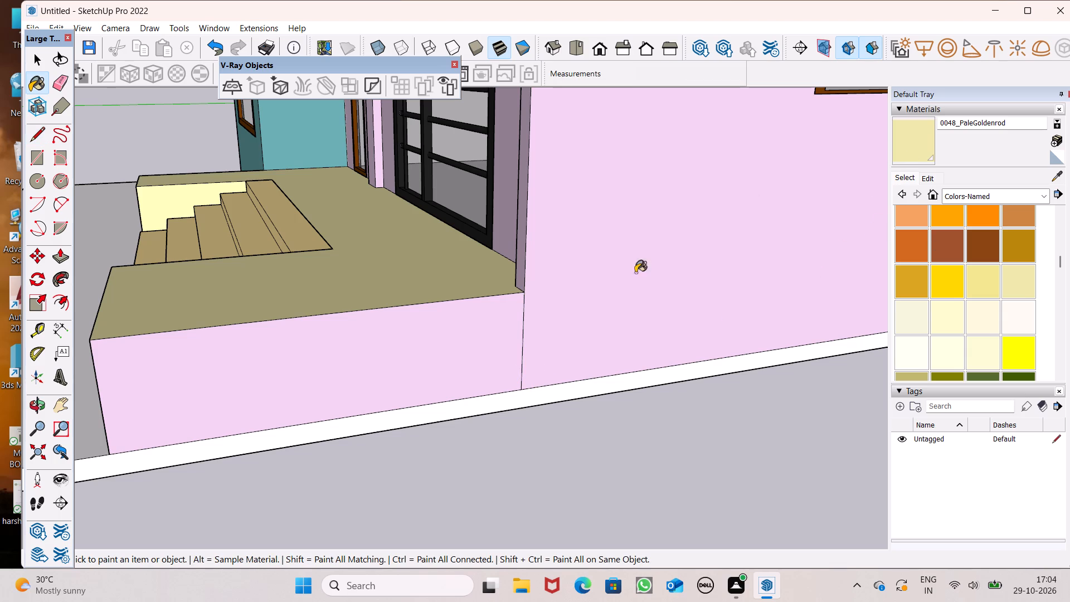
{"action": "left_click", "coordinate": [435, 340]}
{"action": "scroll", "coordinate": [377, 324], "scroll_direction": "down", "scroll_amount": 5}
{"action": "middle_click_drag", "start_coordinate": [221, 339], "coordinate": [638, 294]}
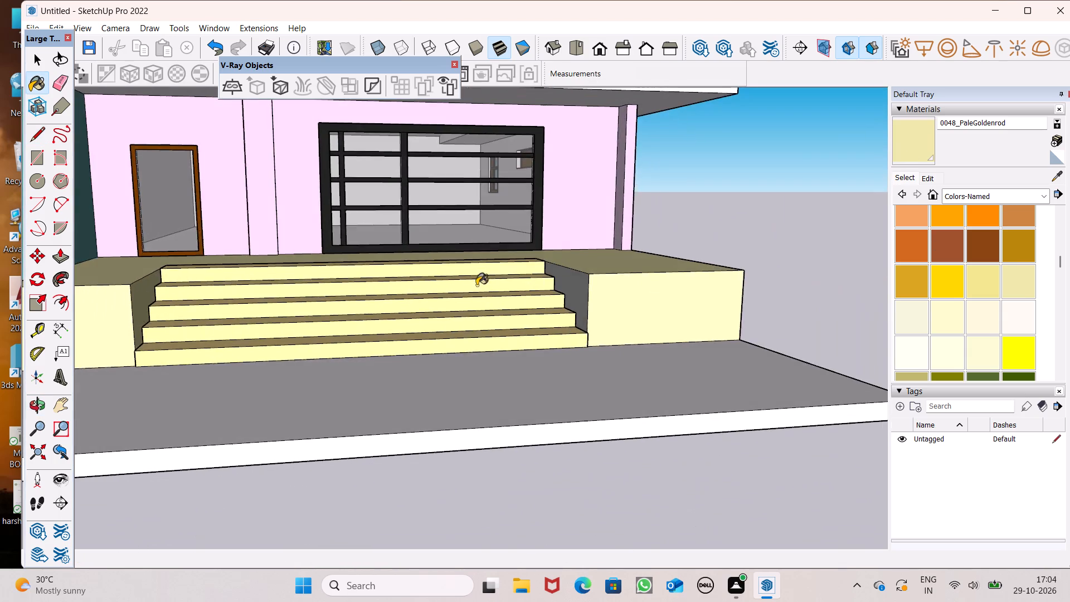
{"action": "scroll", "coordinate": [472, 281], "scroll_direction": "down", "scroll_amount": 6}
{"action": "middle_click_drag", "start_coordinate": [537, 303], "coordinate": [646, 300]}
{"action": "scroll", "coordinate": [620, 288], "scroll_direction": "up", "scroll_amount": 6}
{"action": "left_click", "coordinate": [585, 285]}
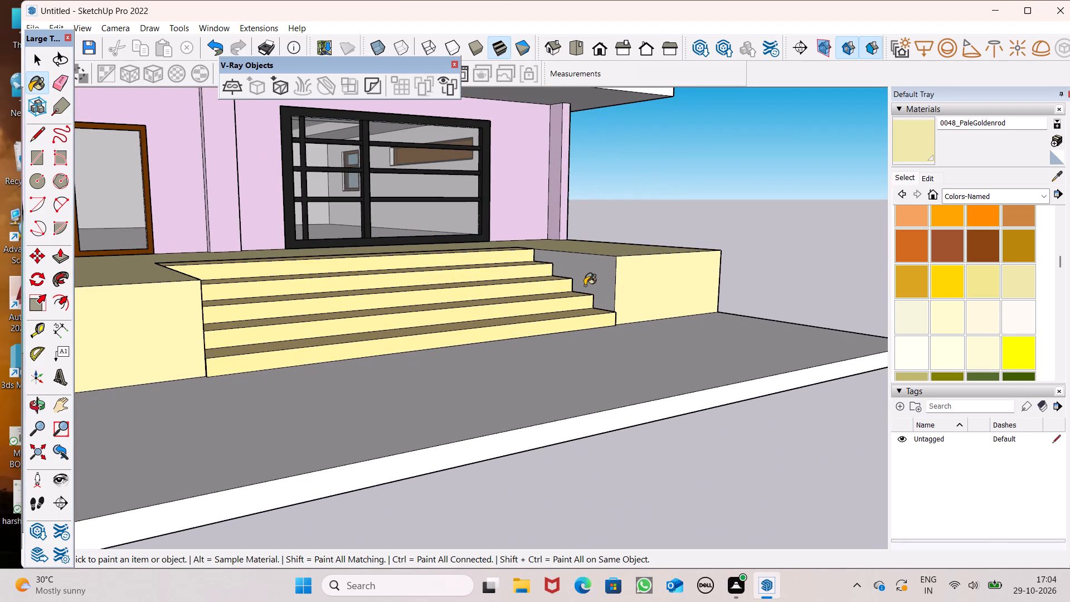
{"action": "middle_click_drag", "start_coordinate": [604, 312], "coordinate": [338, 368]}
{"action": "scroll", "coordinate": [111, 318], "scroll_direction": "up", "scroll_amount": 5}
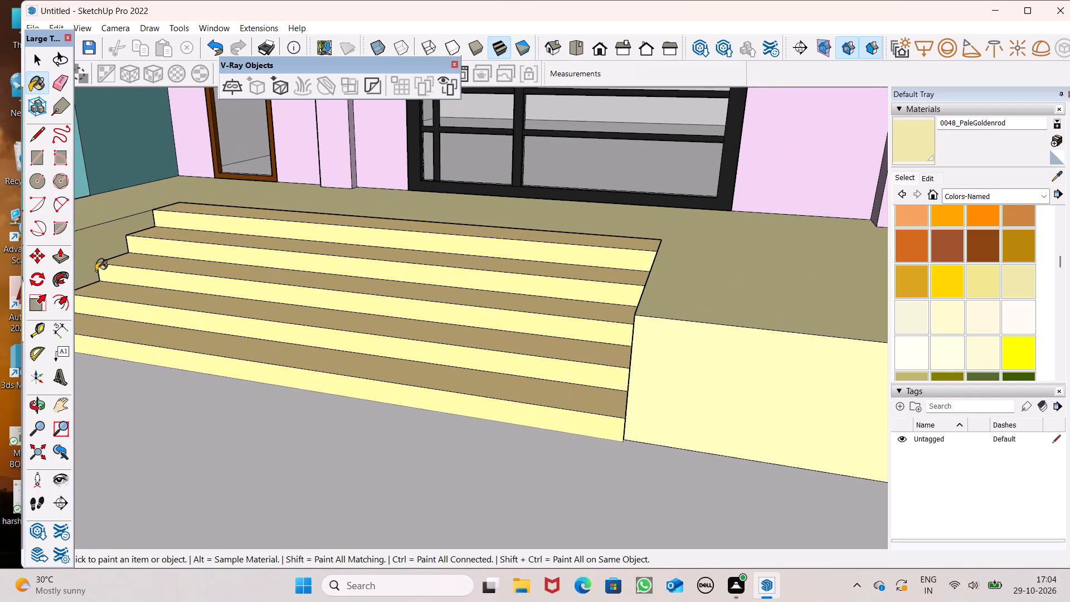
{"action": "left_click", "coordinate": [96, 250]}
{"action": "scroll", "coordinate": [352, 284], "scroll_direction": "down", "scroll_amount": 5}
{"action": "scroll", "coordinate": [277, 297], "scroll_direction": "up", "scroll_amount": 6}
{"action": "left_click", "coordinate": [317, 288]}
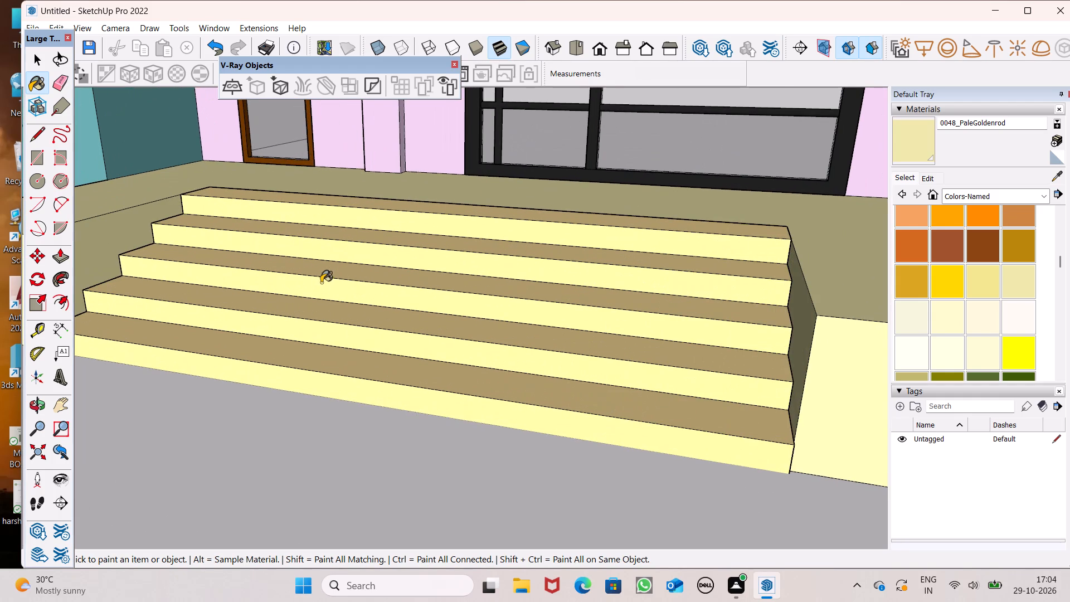
Paint the steps, porch floor, both plinth blocks' front faces and the step-side face nearest the Thistle side wall 0049_Beige.
{"action": "scroll", "coordinate": [491, 296], "scroll_direction": "down", "scroll_amount": 6}
{"action": "middle_click_drag", "start_coordinate": [532, 308], "coordinate": [706, 368]}
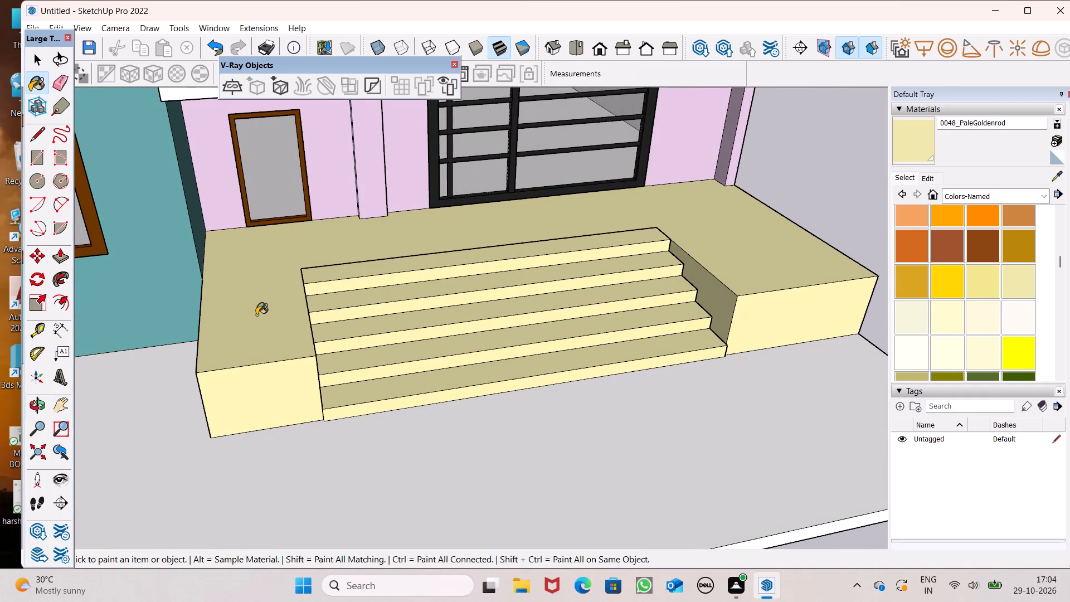
{"action": "scroll", "coordinate": [522, 299], "scroll_direction": "down", "scroll_amount": 5}
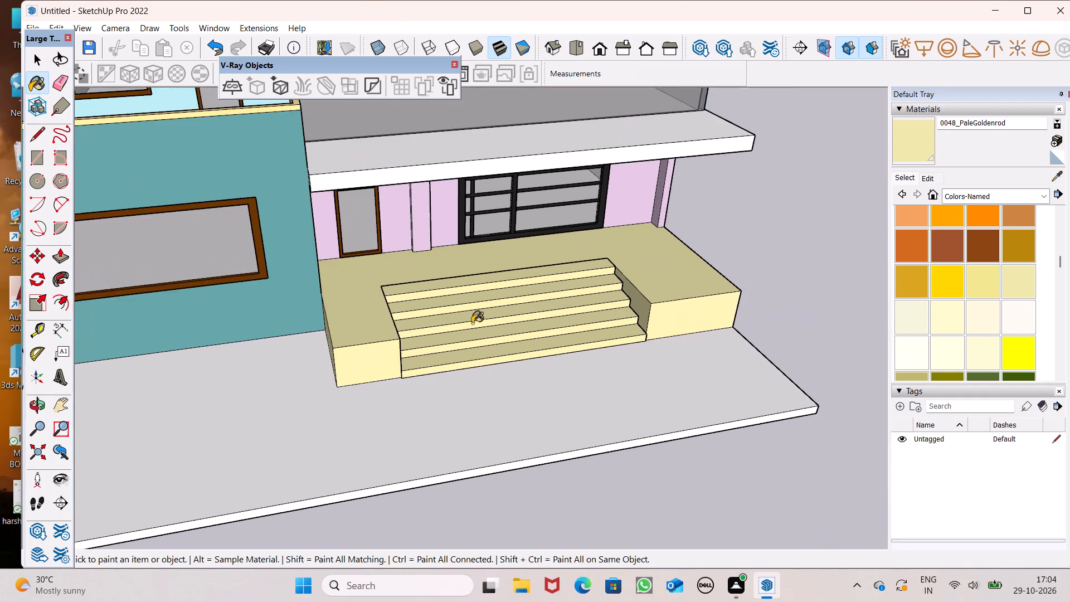
{"action": "scroll", "coordinate": [414, 284], "scroll_direction": "down", "scroll_amount": 4}
{"action": "scroll", "coordinate": [627, 292], "scroll_direction": "down", "scroll_amount": 1}
{"action": "middle_click_drag", "start_coordinate": [585, 333], "coordinate": [649, 347]}
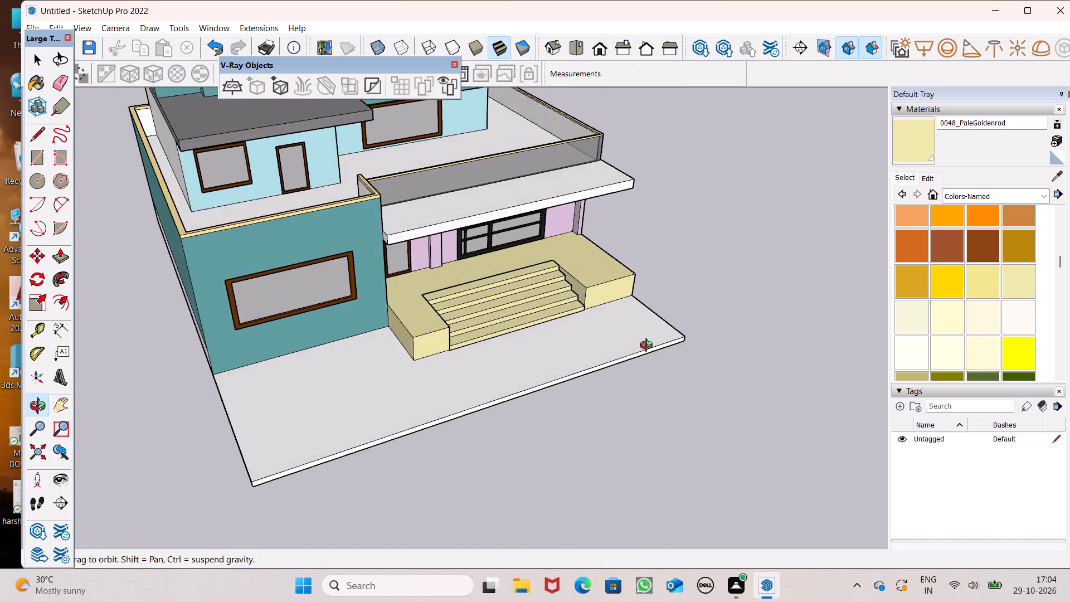
{"action": "middle_click_drag", "start_coordinate": [649, 347], "coordinate": [657, 341]}
{"action": "scroll", "coordinate": [659, 340], "scroll_direction": "up", "scroll_amount": 8}
{"action": "scroll", "coordinate": [650, 326], "scroll_direction": "down", "scroll_amount": 2}
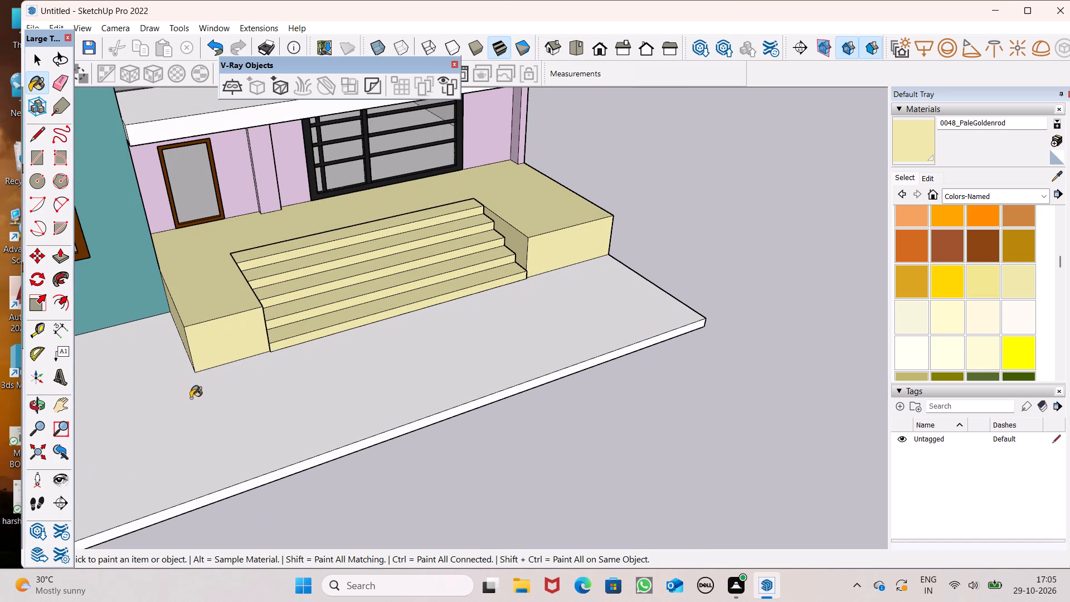
{"action": "scroll", "coordinate": [210, 375], "scroll_direction": "up", "scroll_amount": 5}
{"action": "left_click", "coordinate": [914, 326]}
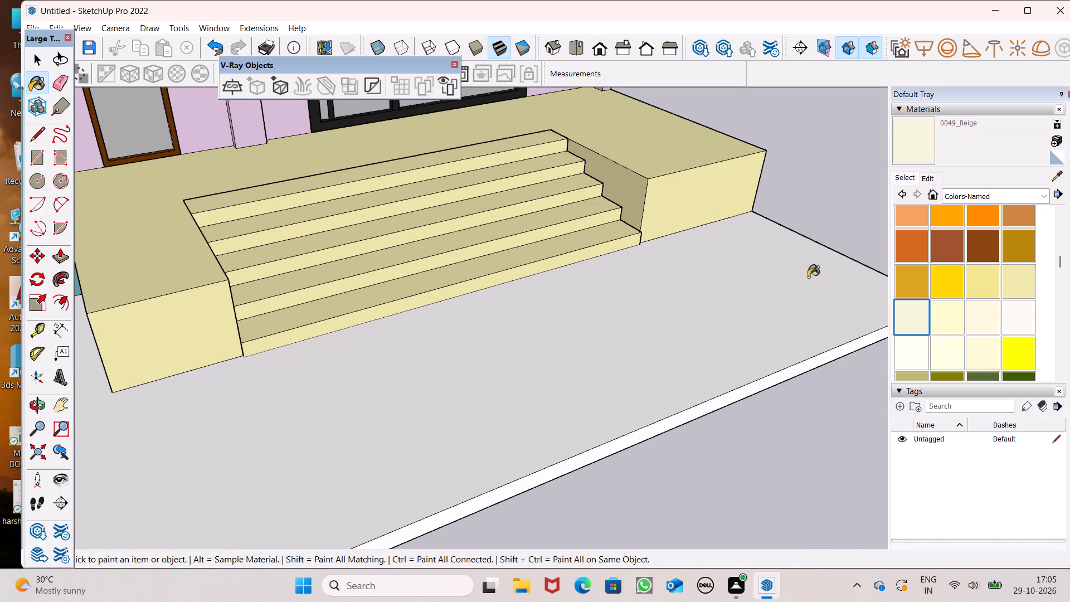
{"action": "left_click", "coordinate": [510, 230]}
{"action": "left_click", "coordinate": [416, 137]}
{"action": "left_click", "coordinate": [697, 177]}
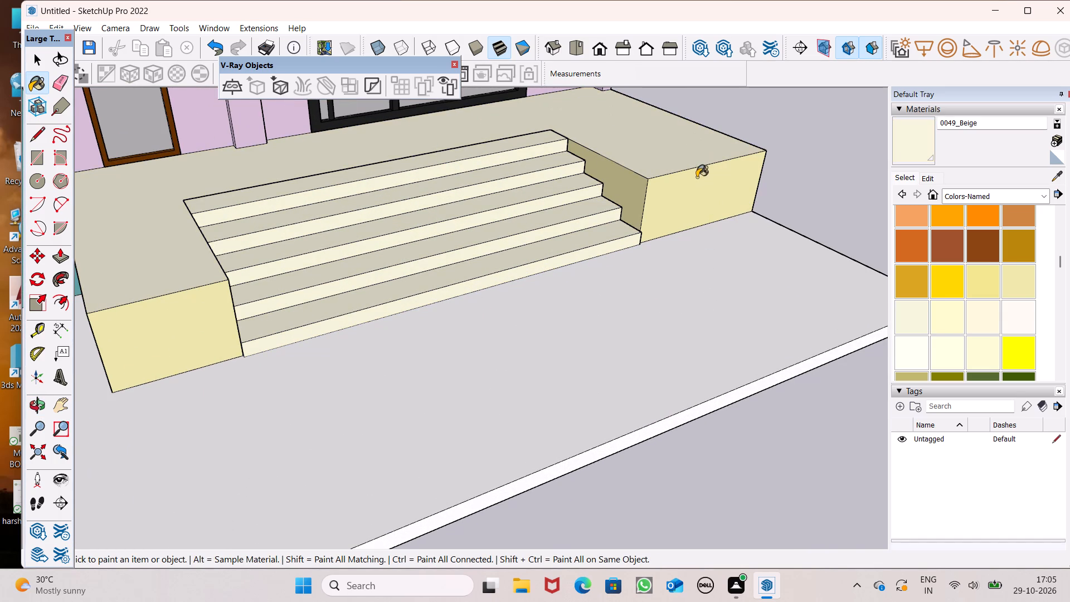
{"action": "left_click", "coordinate": [626, 173]}
{"action": "left_click", "coordinate": [176, 304]}
Paint the step-side face of the plinth block beside the CadetBlue volume and both blocks' outer faces 0049_Beige.
{"action": "middle_click_drag", "start_coordinate": [247, 306], "coordinate": [38, 343]}
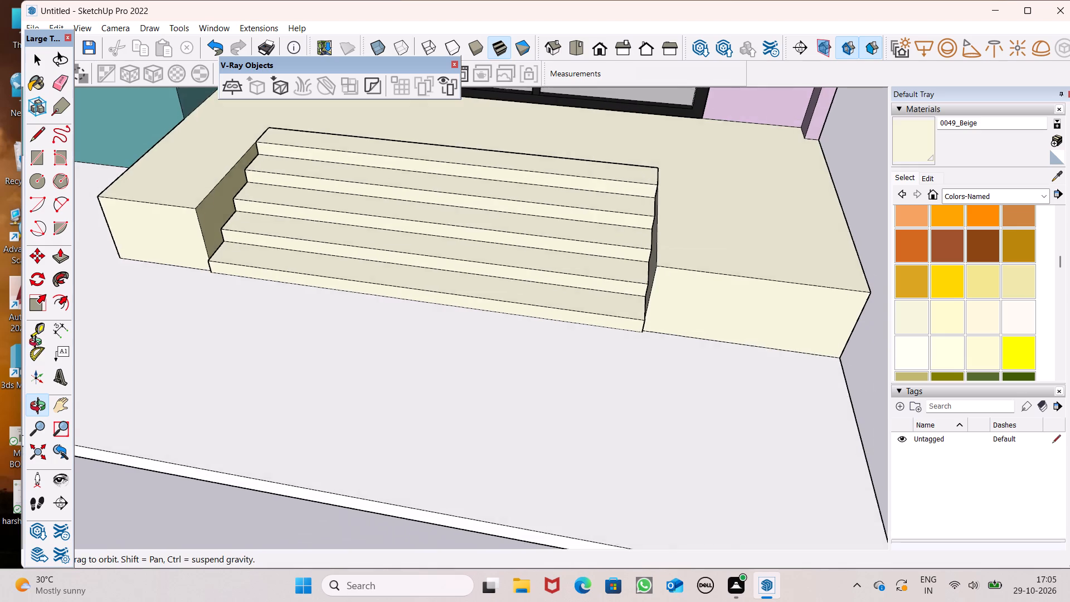
{"action": "middle_click_drag", "start_coordinate": [38, 343], "coordinate": [34, 327]}
{"action": "left_click", "coordinate": [226, 206]}
{"action": "scroll", "coordinate": [188, 203], "scroll_direction": "down", "scroll_amount": 3}
{"action": "middle_click_drag", "start_coordinate": [96, 236], "coordinate": [596, 192]}
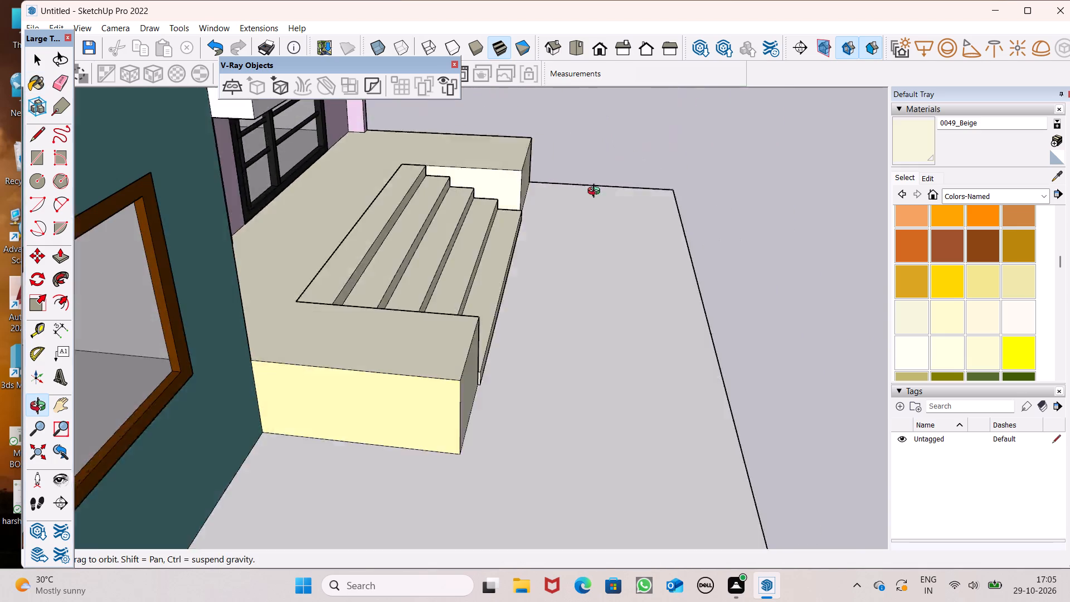
{"action": "middle_click_drag", "start_coordinate": [596, 192], "coordinate": [601, 191]}
{"action": "left_click", "coordinate": [448, 357]}
{"action": "middle_click_drag", "start_coordinate": [508, 346], "coordinate": [476, 287]}
{"action": "scroll", "coordinate": [483, 335], "scroll_direction": "up", "scroll_amount": 2}
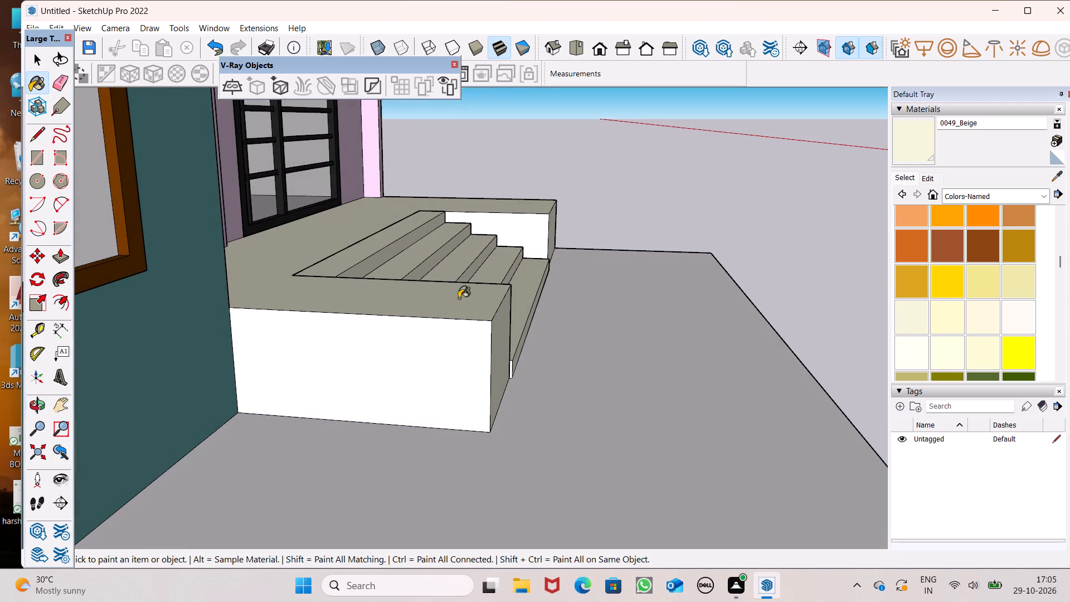
{"action": "left_click_drag", "start_coordinate": [421, 347], "coordinate": [426, 358]}
{"action": "middle_click_drag", "start_coordinate": [470, 343], "coordinate": [0, 352]}
{"action": "scroll", "coordinate": [451, 283], "scroll_direction": "down", "scroll_amount": 4}
{"action": "middle_click_drag", "start_coordinate": [650, 288], "coordinate": [387, 258]}
{"action": "left_click", "coordinate": [526, 349]}
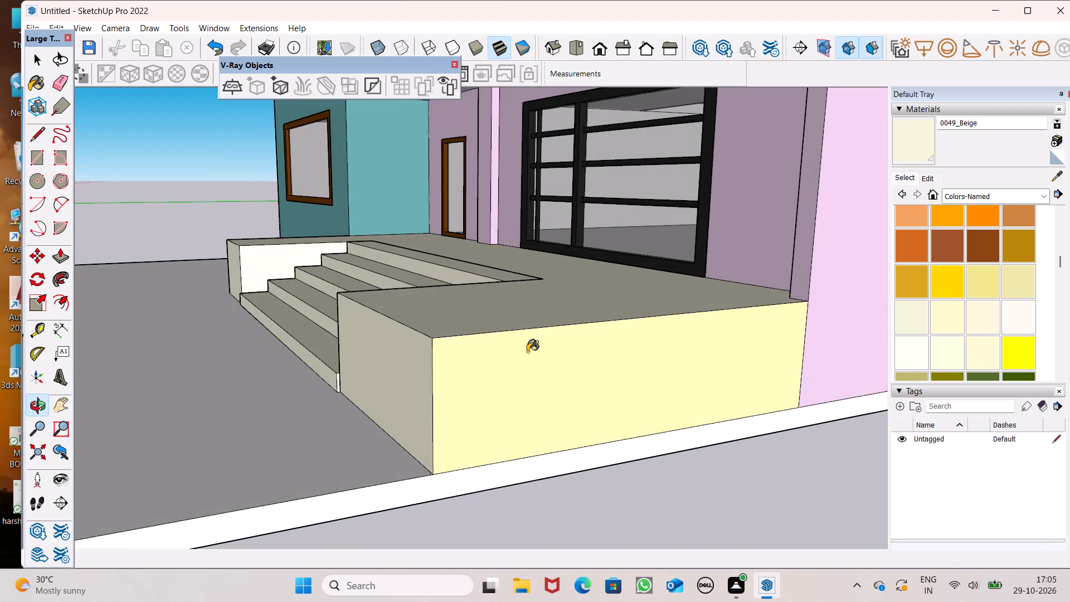
Paint the entrance steps 0072_DarkSeaGreen.
{"action": "scroll", "coordinate": [463, 314], "scroll_direction": "down", "scroll_amount": 4}
{"action": "middle_click_drag", "start_coordinate": [329, 326], "coordinate": [748, 401]}
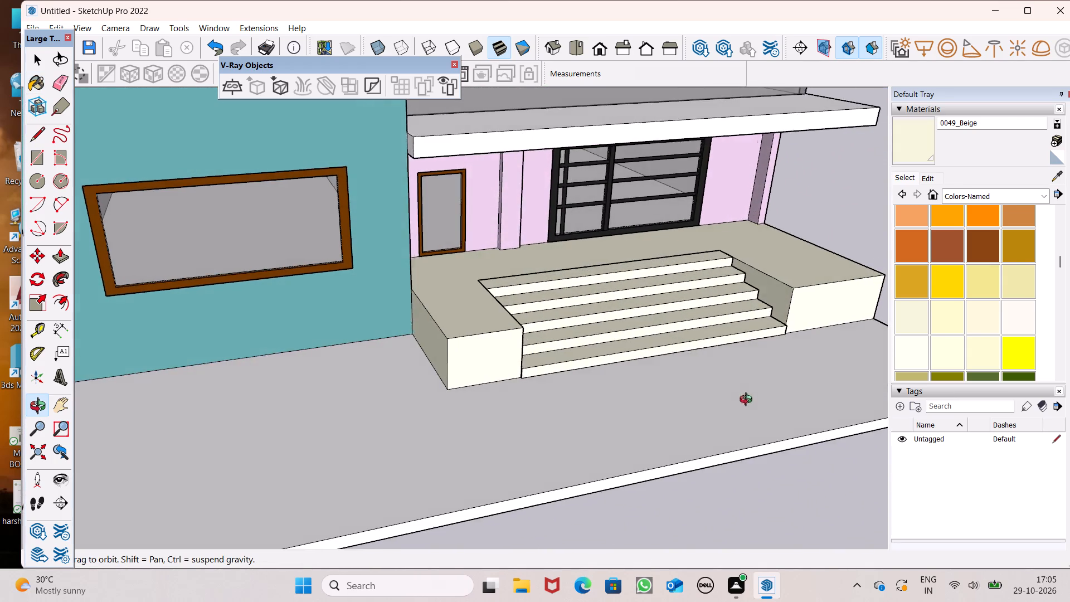
{"action": "middle_click_drag", "start_coordinate": [748, 401], "coordinate": [744, 397]}
{"action": "scroll", "coordinate": [558, 304], "scroll_direction": "down", "scroll_amount": 3}
{"action": "middle_click_drag", "start_coordinate": [645, 305], "coordinate": [603, 315]}
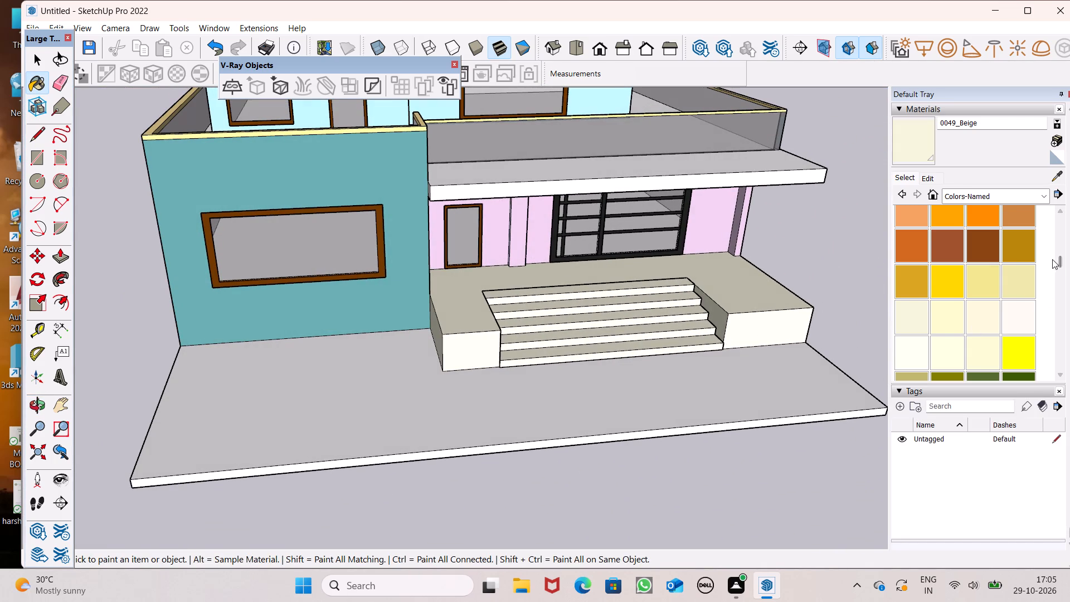
{"action": "scroll", "coordinate": [1003, 300], "scroll_direction": "down", "scroll_amount": 6}
{"action": "scroll", "coordinate": [986, 308], "scroll_direction": "up", "scroll_amount": 2}
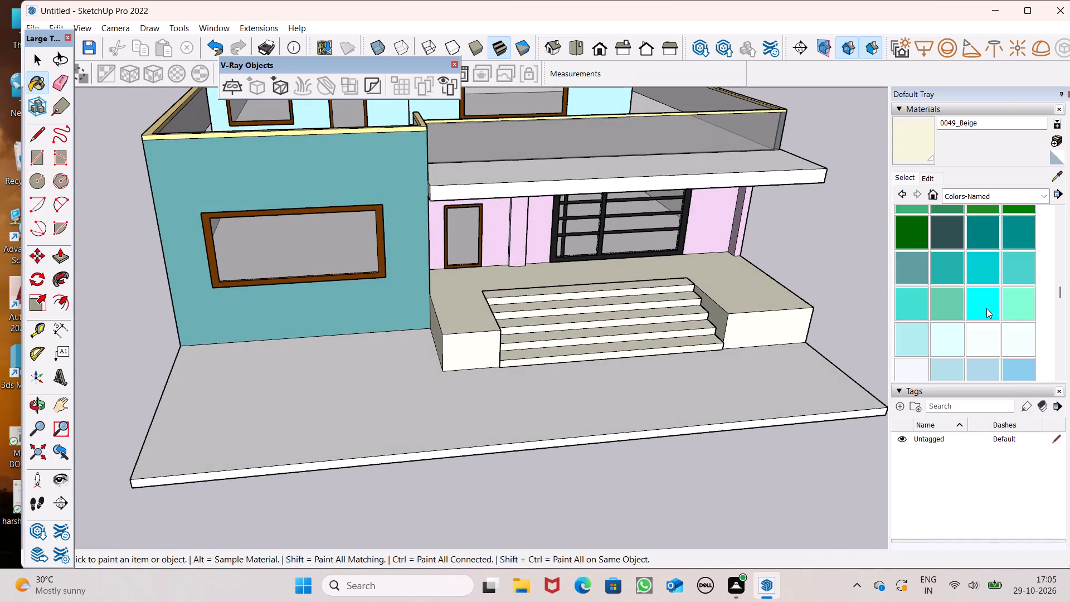
{"action": "left_click", "coordinate": [1014, 232]}
{"action": "scroll", "coordinate": [622, 318], "scroll_direction": "up", "scroll_amount": 3}
{"action": "scroll", "coordinate": [612, 327], "scroll_direction": "down", "scroll_amount": 1}
{"action": "scroll", "coordinate": [611, 328], "scroll_direction": "up", "scroll_amount": 1}
{"action": "left_click", "coordinate": [595, 328]}
{"action": "scroll", "coordinate": [548, 318], "scroll_direction": "down", "scroll_amount": 3}
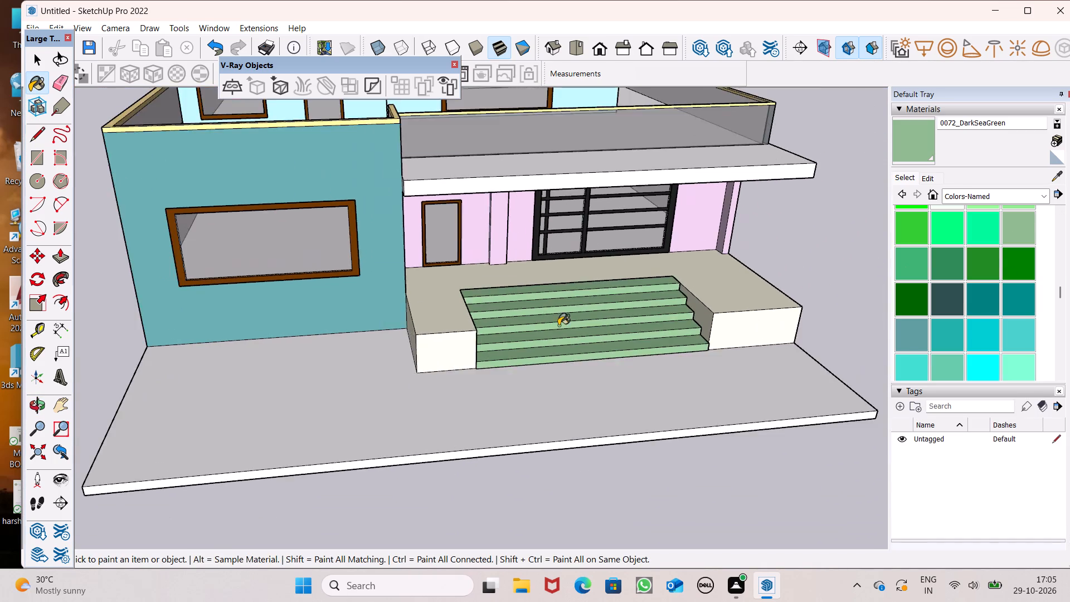
Edit the colour of the steps' 0072_DarkSeaGreen material, trying a red value of 68 and settling on 174.
{"action": "middle_click_drag", "start_coordinate": [591, 331], "coordinate": [436, 259]}
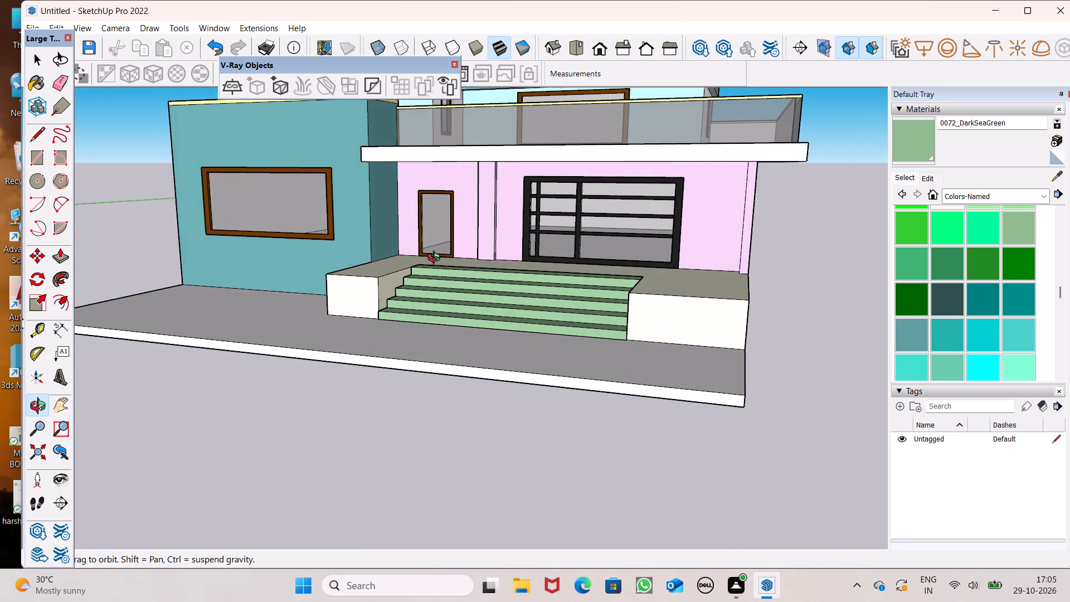
{"action": "middle_click_drag", "start_coordinate": [436, 259], "coordinate": [395, 274]}
{"action": "scroll", "coordinate": [395, 274], "scroll_direction": "up", "scroll_amount": 6}
{"action": "scroll", "coordinate": [398, 279], "scroll_direction": "down", "scroll_amount": 3}
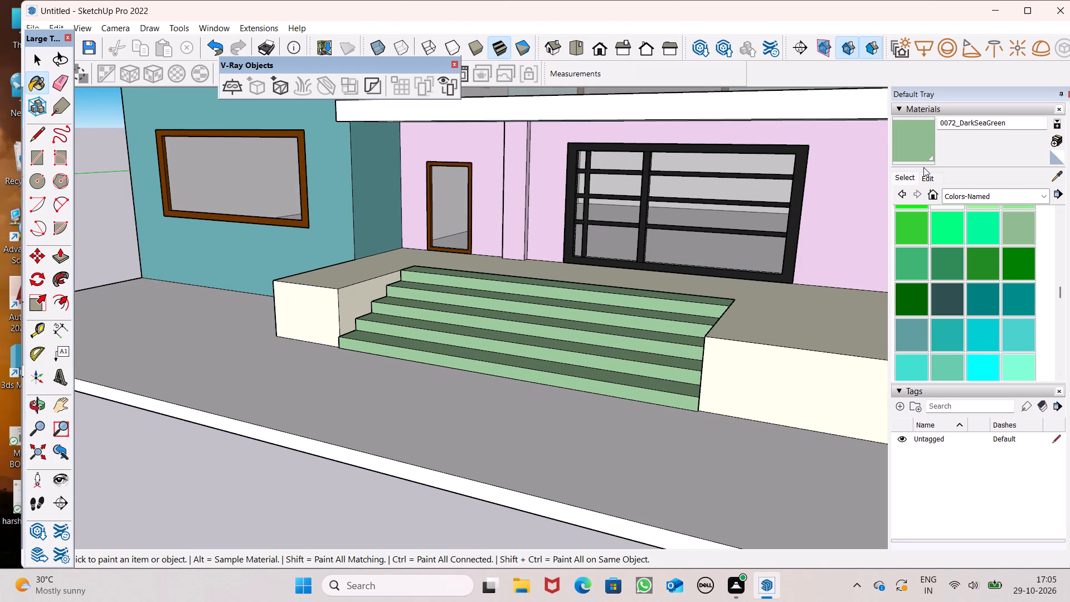
{"action": "left_click", "coordinate": [933, 181]}
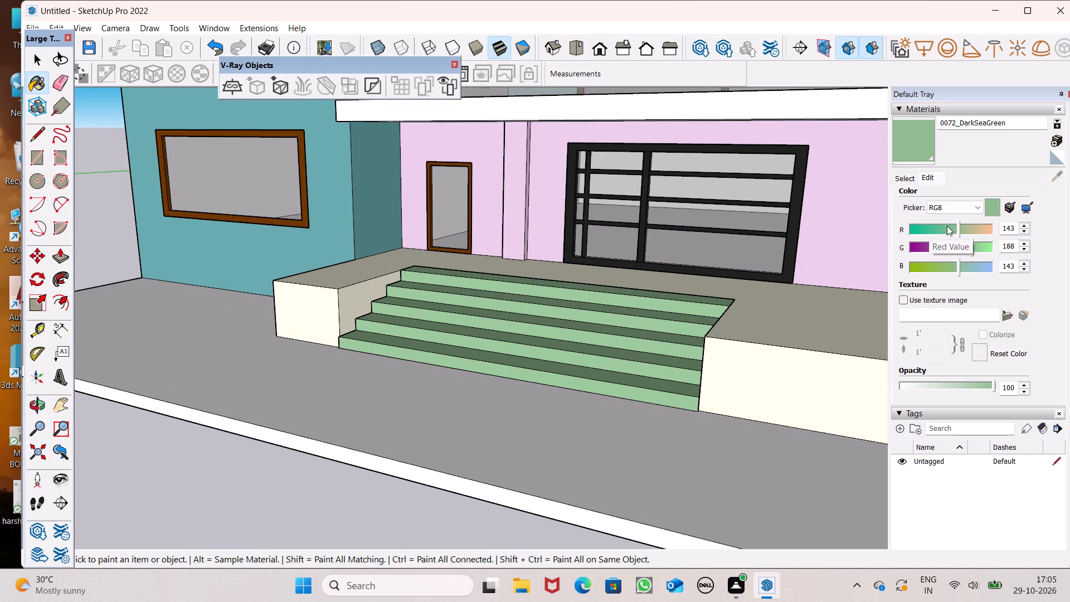
{"action": "left_click", "coordinate": [947, 226]}
{"action": "left_click", "coordinate": [933, 232]}
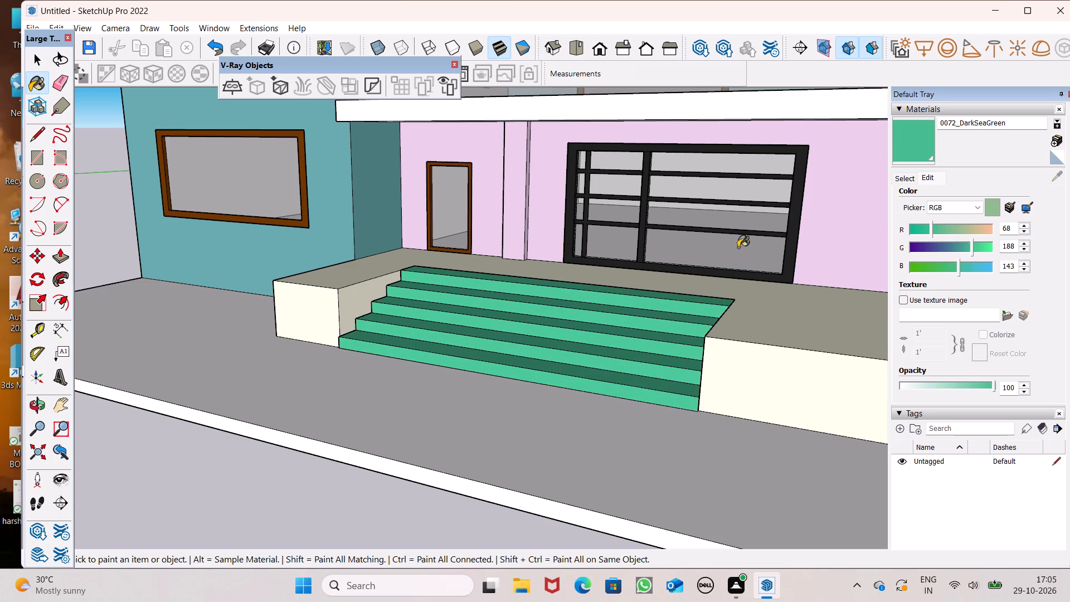
{"action": "scroll", "coordinate": [639, 284], "scroll_direction": "down", "scroll_amount": 5}
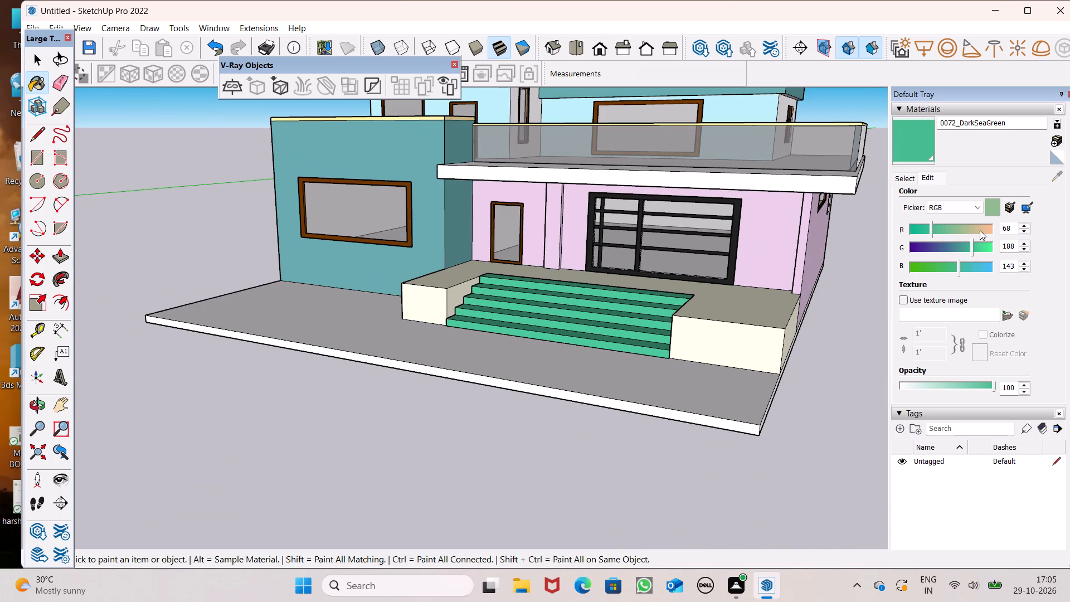
{"action": "left_click", "coordinate": [965, 227]}
Paint the upper terrace floor with Blacktop Old 02 from the Asphalt and Concrete collection.
{"action": "scroll", "coordinate": [887, 266], "scroll_direction": "down", "scroll_amount": 2}
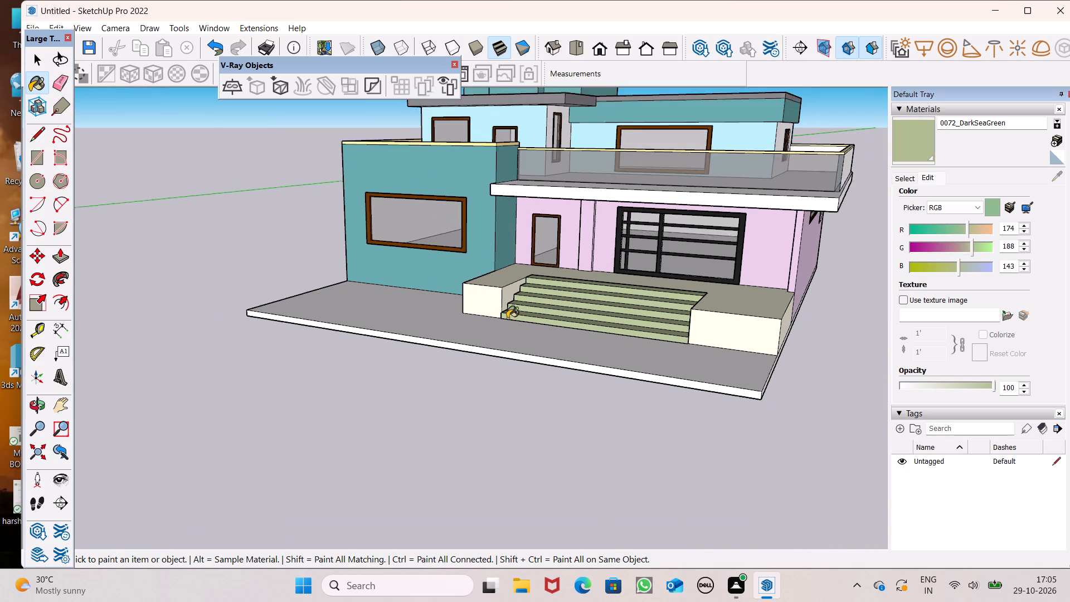
{"action": "scroll", "coordinate": [507, 318], "scroll_direction": "down", "scroll_amount": 2}
{"action": "middle_click_drag", "start_coordinate": [303, 344], "coordinate": [470, 408]}
{"action": "scroll", "coordinate": [239, 365], "scroll_direction": "down", "scroll_amount": 3}
{"action": "middle_click_drag", "start_coordinate": [504, 372], "coordinate": [348, 375]}
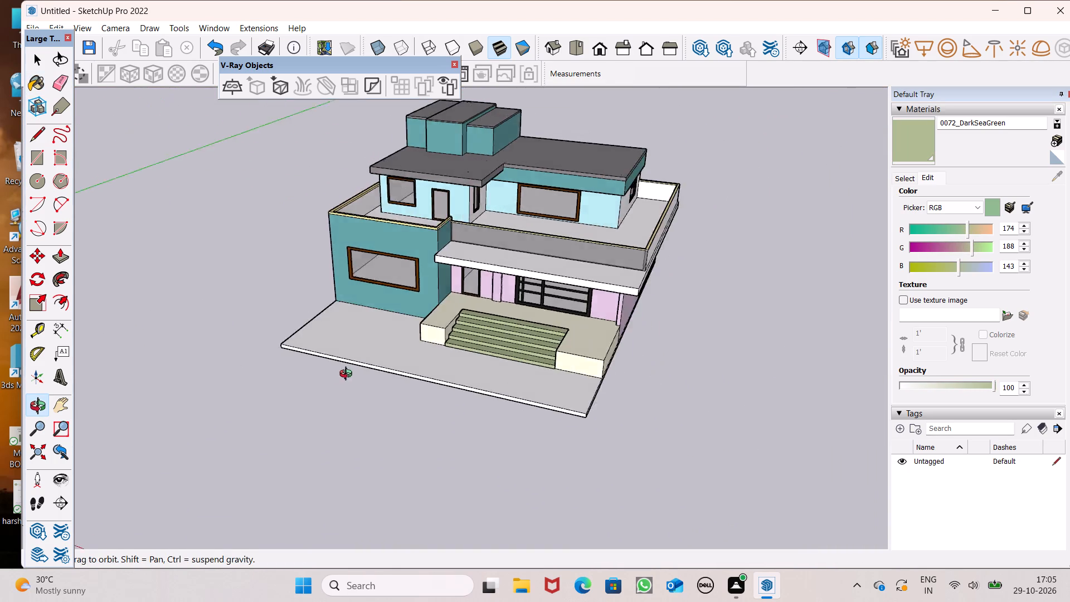
{"action": "middle_click_drag", "start_coordinate": [348, 375], "coordinate": [429, 446]}
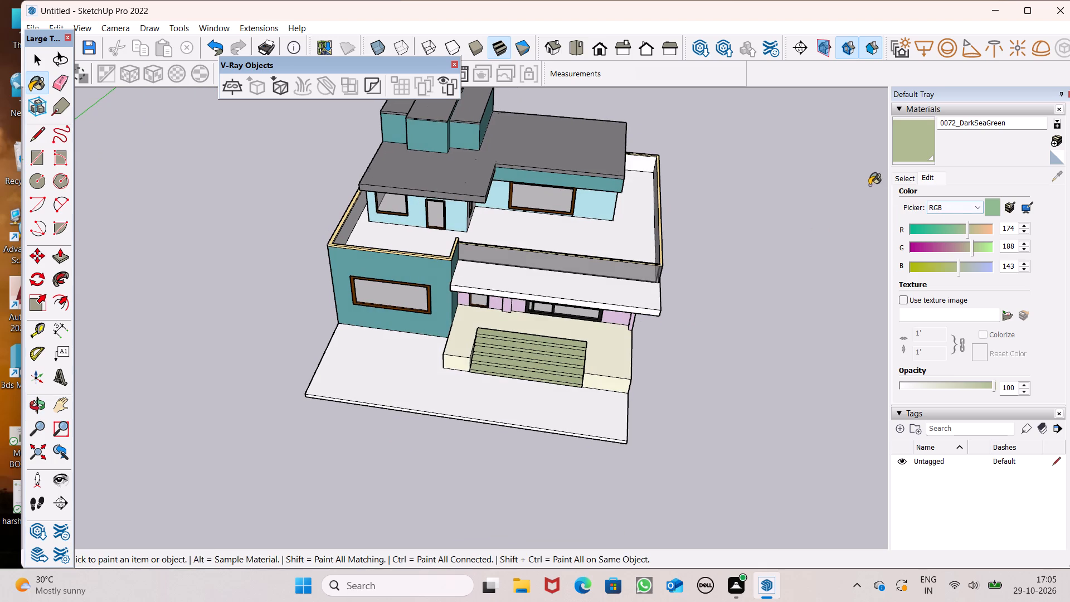
{"action": "left_click", "coordinate": [910, 182]}
{"action": "left_click", "coordinate": [989, 198]}
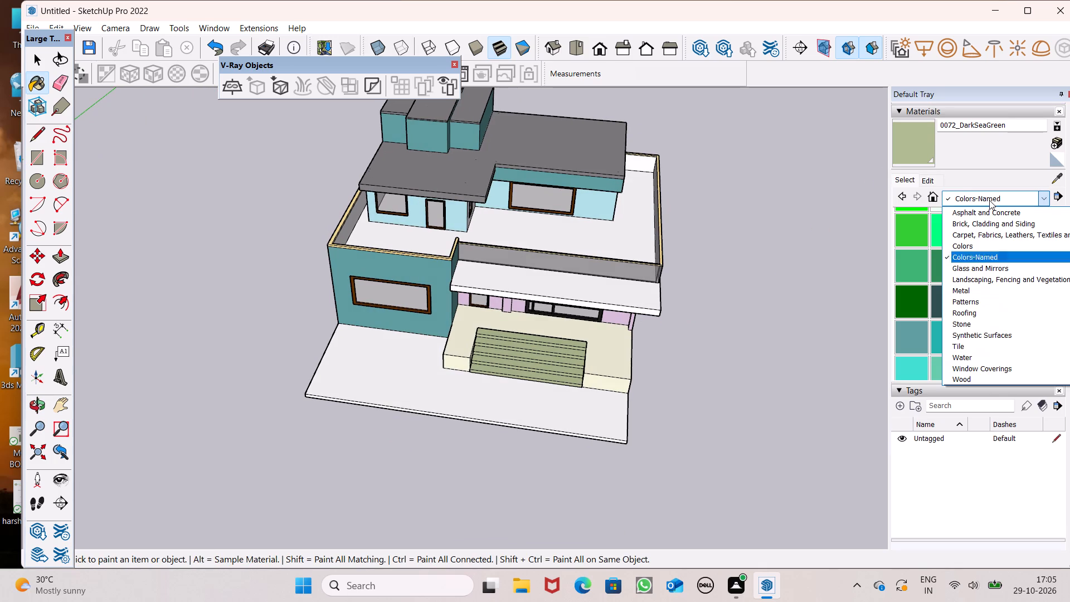
{"action": "left_click", "coordinate": [990, 213]}
{"action": "left_click", "coordinate": [1030, 235]}
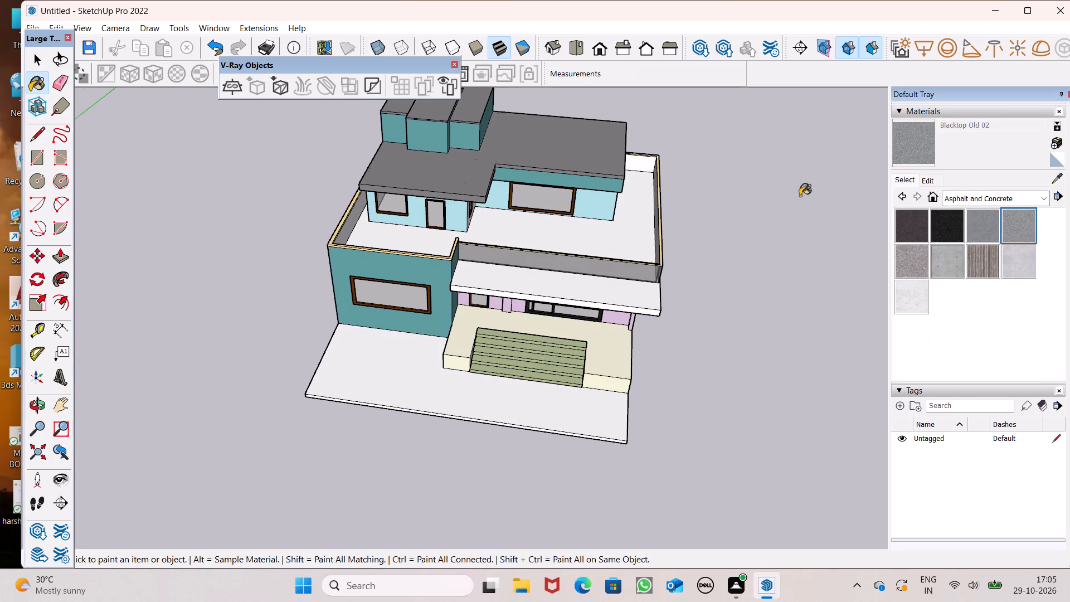
{"action": "scroll", "coordinate": [774, 208], "scroll_direction": "up", "scroll_amount": 6}
{"action": "left_click", "coordinate": [592, 237]}
Repaint the upper terrace floor with Stone Vein Gray from the Stone collection.
{"action": "scroll", "coordinate": [584, 253], "scroll_direction": "down", "scroll_amount": 3}
{"action": "middle_click_drag", "start_coordinate": [586, 258], "coordinate": [283, 234]}
{"action": "middle_click_drag", "start_coordinate": [283, 234], "coordinate": [699, 232]}
{"action": "scroll", "coordinate": [487, 194], "scroll_direction": "up", "scroll_amount": 1}
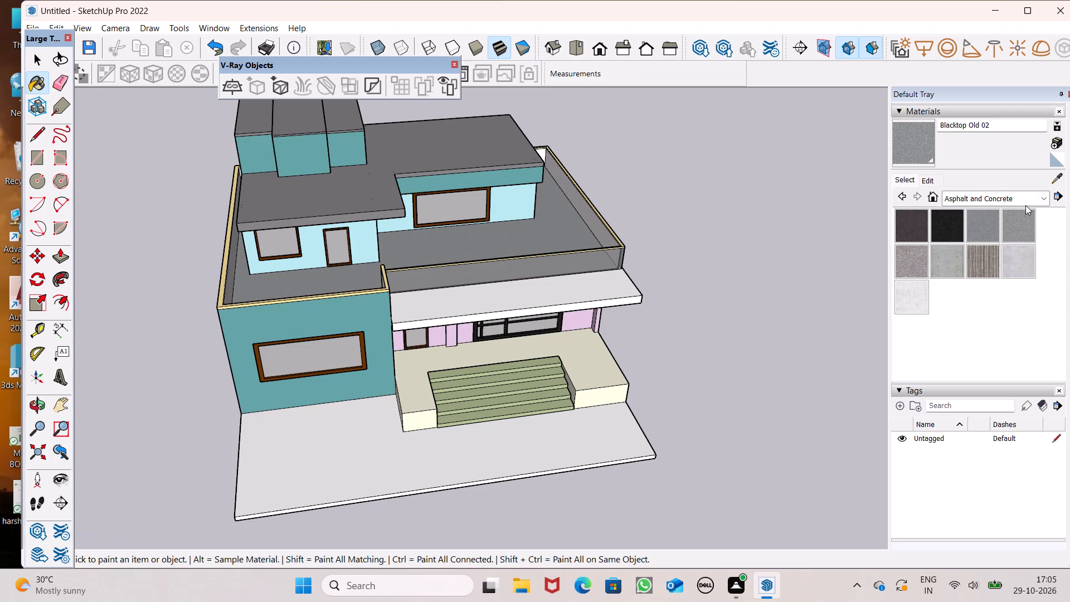
{"action": "left_click", "coordinate": [1031, 196]}
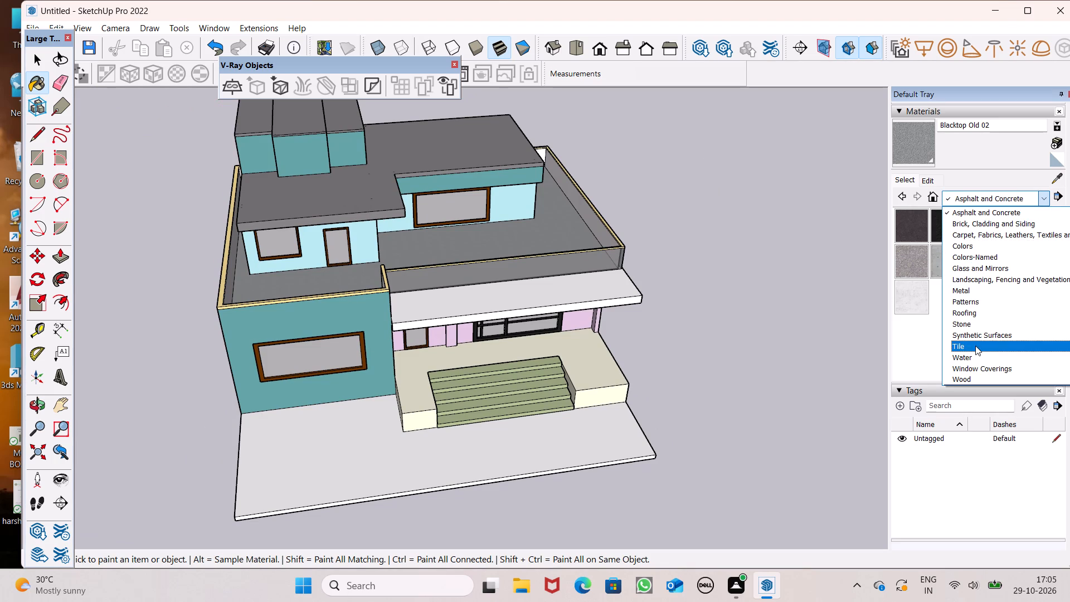
{"action": "left_click", "coordinate": [969, 321]}
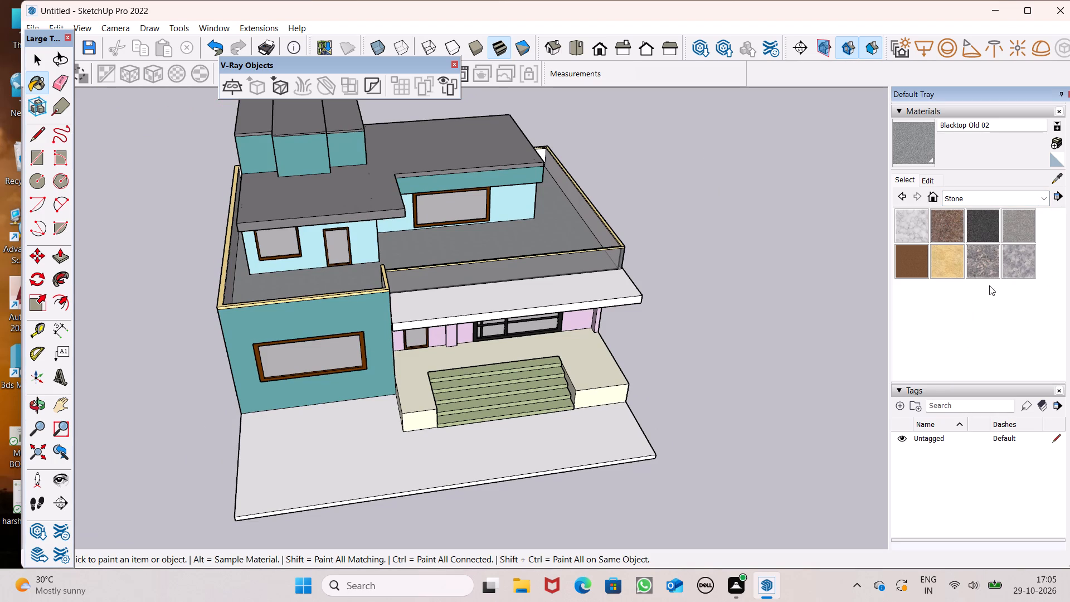
{"action": "left_click", "coordinate": [1033, 271]}
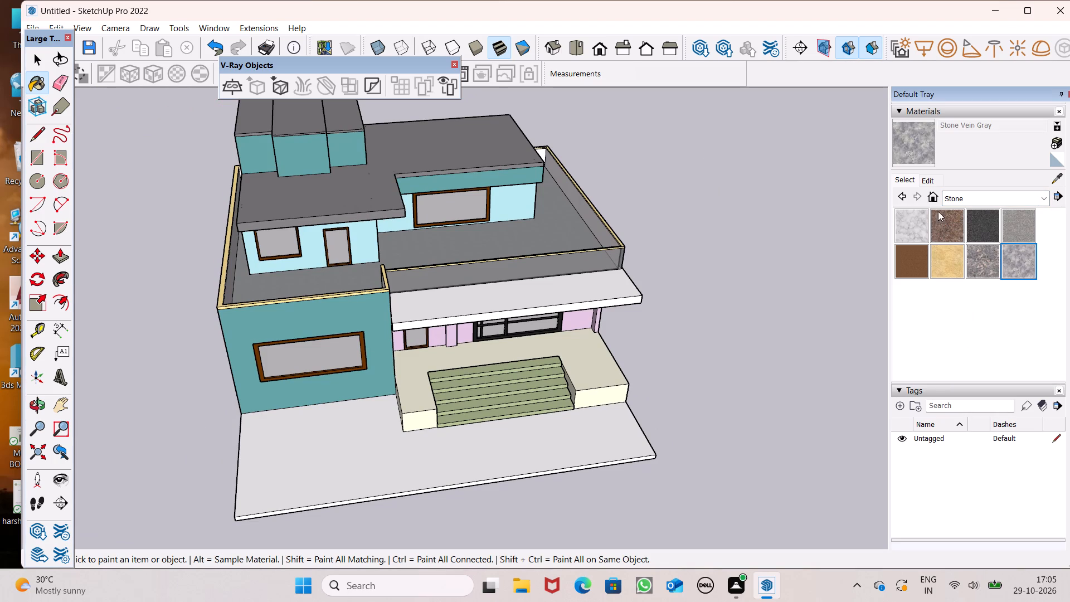
{"action": "scroll", "coordinate": [585, 190], "scroll_direction": "up", "scroll_amount": 6}
{"action": "left_click", "coordinate": [546, 231]}
Paint the inner faces of the terrace's rear parapet and the adjoining side parapet with Color M03 from the Colors collection.
{"action": "scroll", "coordinate": [605, 274], "scroll_direction": "down", "scroll_amount": 5}
{"action": "middle_click_drag", "start_coordinate": [643, 292], "coordinate": [471, 281]}
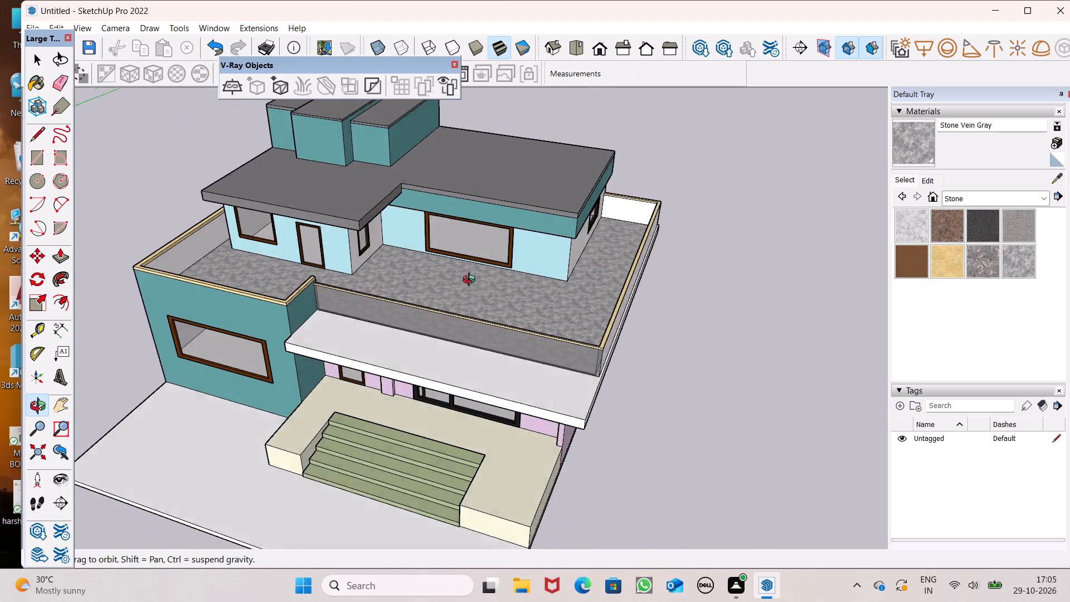
{"action": "middle_click_drag", "start_coordinate": [471, 281], "coordinate": [598, 196]}
{"action": "scroll", "coordinate": [579, 272], "scroll_direction": "down", "scroll_amount": 4}
{"action": "middle_click_drag", "start_coordinate": [652, 333], "coordinate": [650, 385]}
{"action": "scroll", "coordinate": [649, 382], "scroll_direction": "up", "scroll_amount": 1}
{"action": "scroll", "coordinate": [975, 221], "scroll_direction": "up", "scroll_amount": 3}
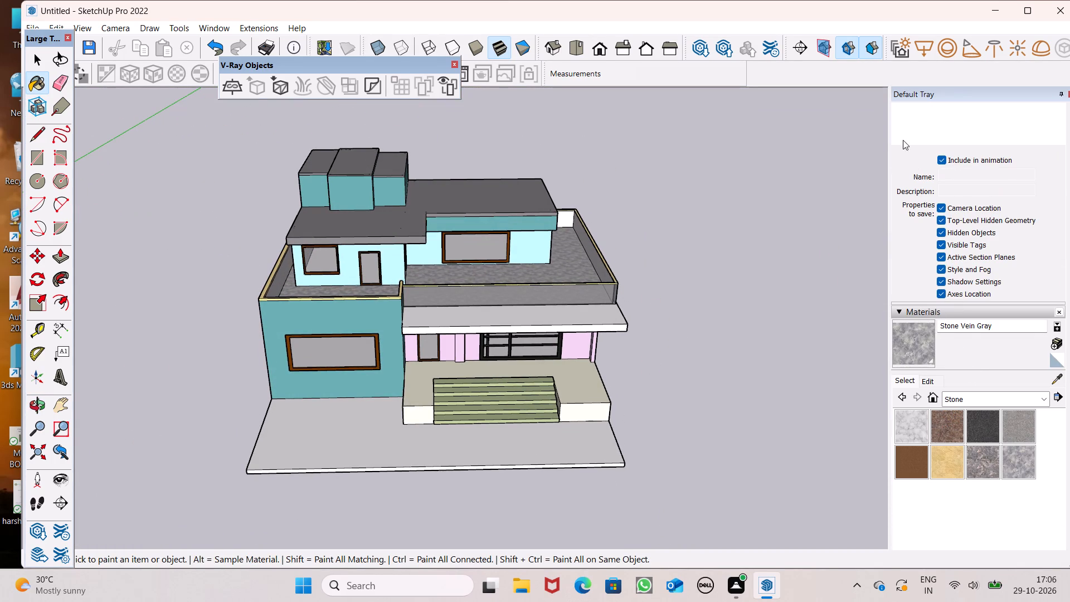
{"action": "left_click", "coordinate": [1006, 401]}
{"action": "left_click", "coordinate": [984, 444]}
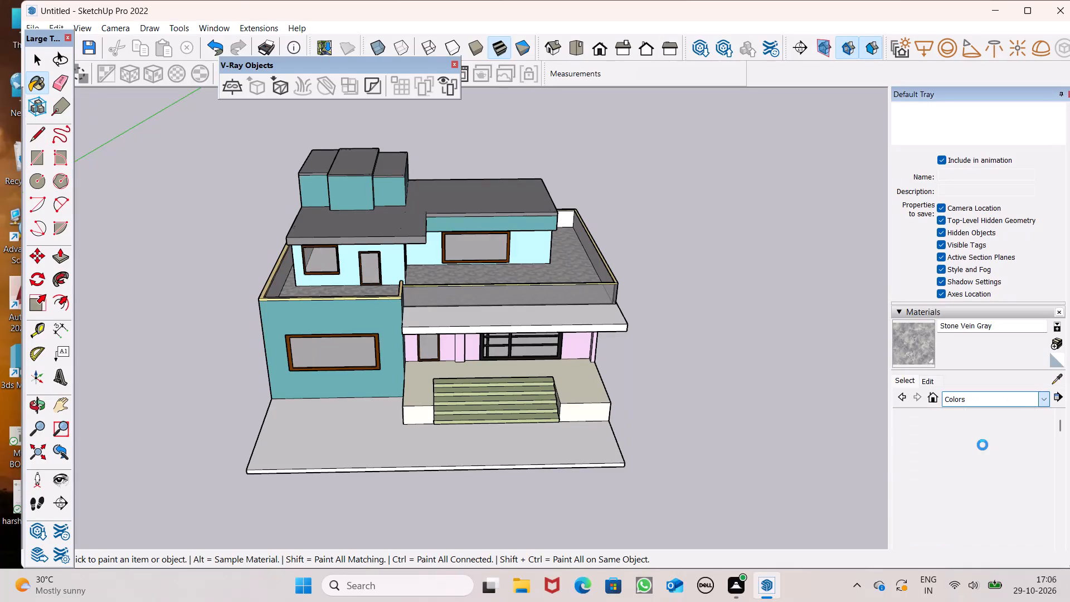
{"action": "scroll", "coordinate": [933, 454], "scroll_direction": "down", "scroll_amount": 12}
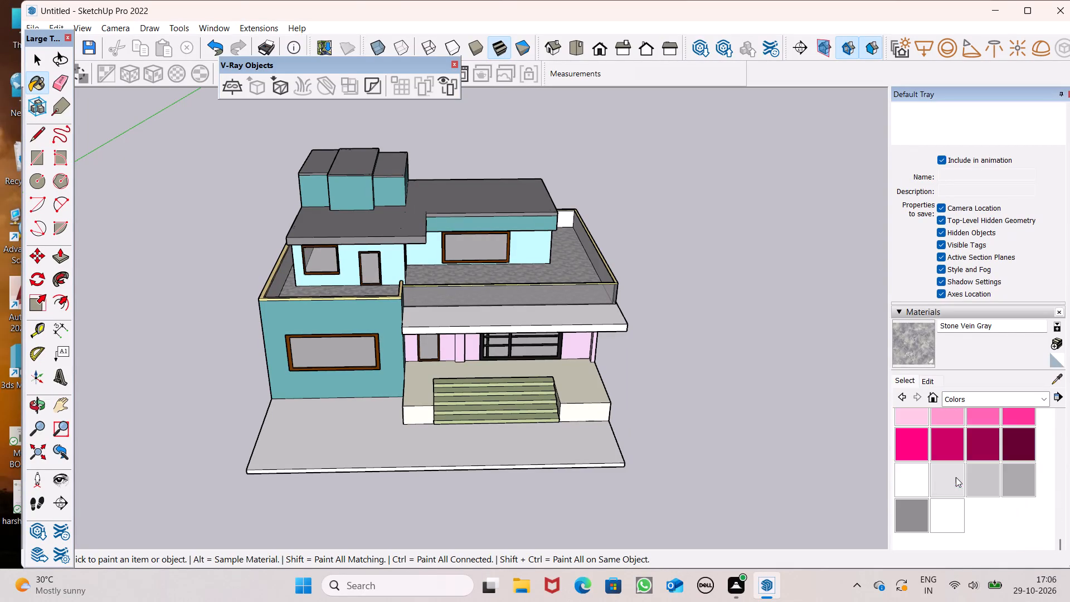
{"action": "scroll", "coordinate": [956, 477], "scroll_direction": "down", "scroll_amount": 1}
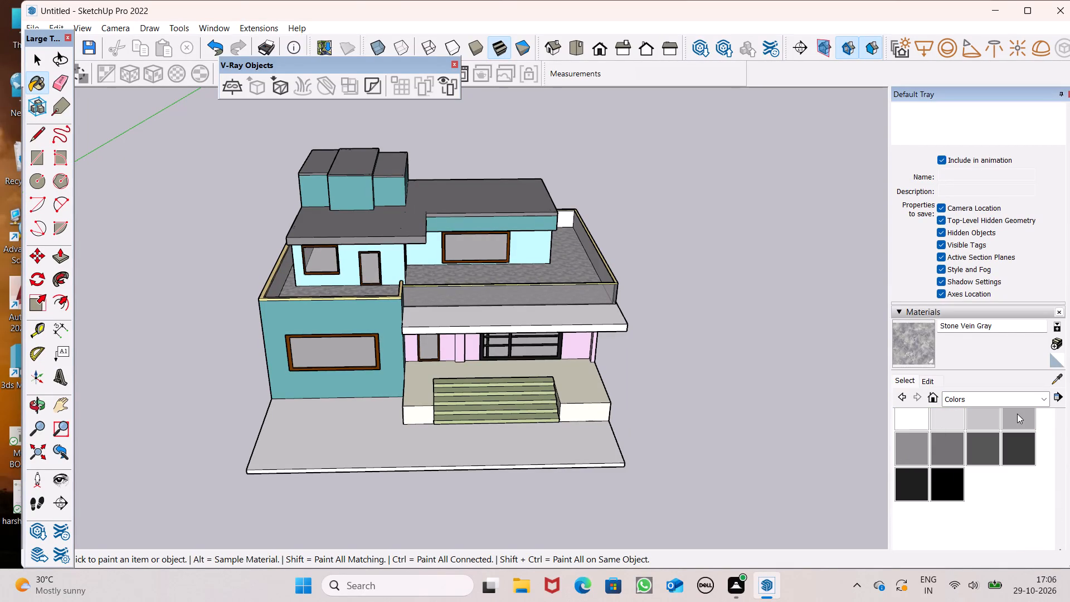
{"action": "left_click", "coordinate": [1016, 413]}
{"action": "scroll", "coordinate": [726, 327], "scroll_direction": "up", "scroll_amount": 6}
{"action": "scroll", "coordinate": [368, 121], "scroll_direction": "up", "scroll_amount": 6}
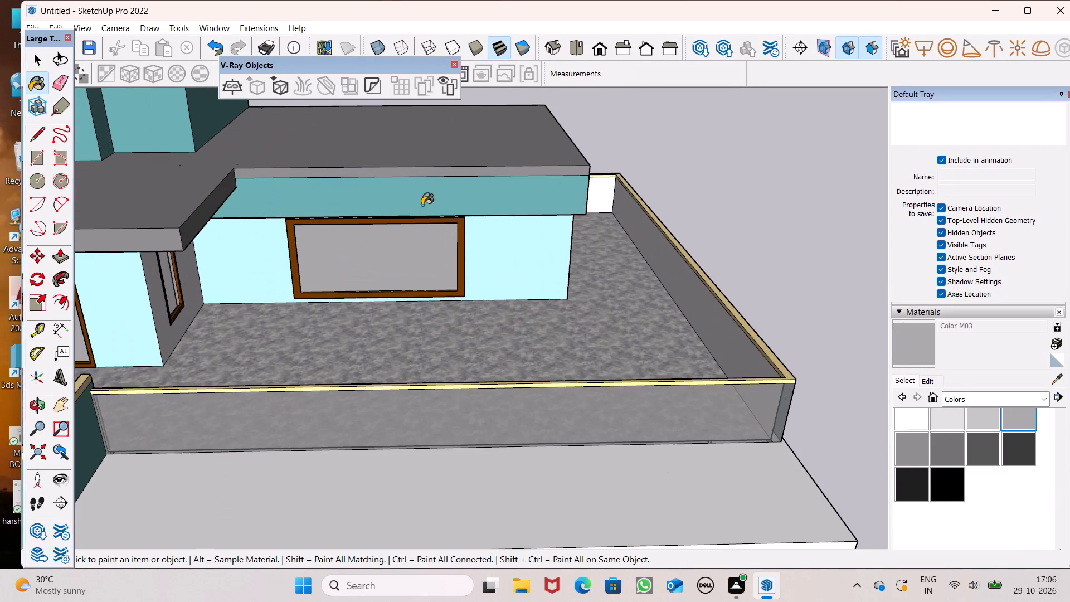
{"action": "scroll", "coordinate": [522, 213], "scroll_direction": "up", "scroll_amount": 6}
{"action": "left_click", "coordinate": [628, 181]}
{"action": "left_click", "coordinate": [699, 211]}
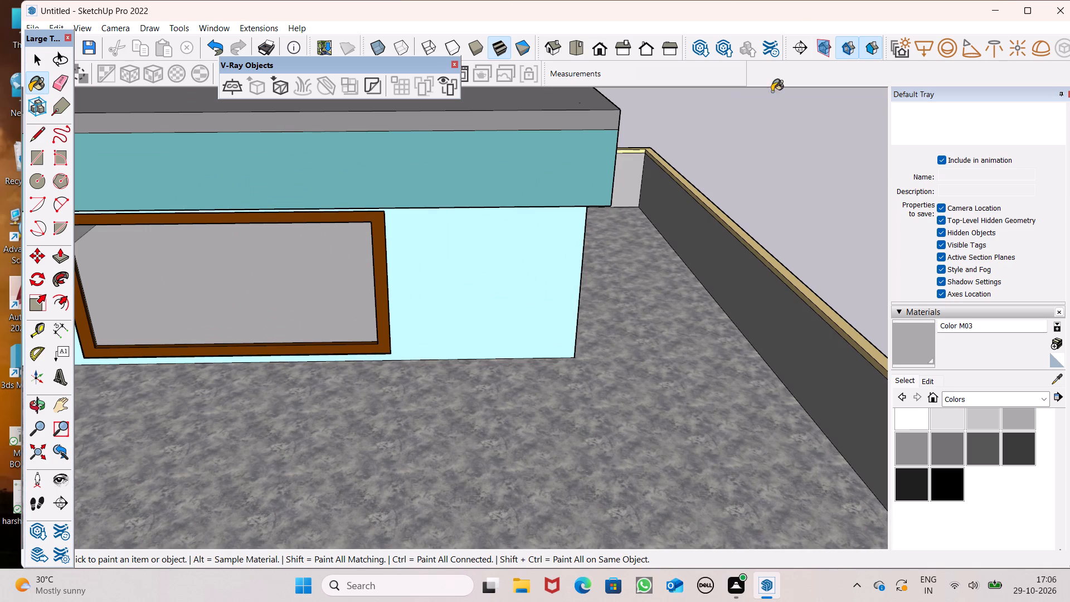
Paint the inner faces of the side and front parapets above the CadetBlue volume with Color M03.
{"action": "scroll", "coordinate": [796, 21], "scroll_direction": "down", "scroll_amount": 3}
{"action": "scroll", "coordinate": [622, 169], "scroll_direction": "down", "scroll_amount": 10}
{"action": "middle_click_drag", "start_coordinate": [624, 188], "coordinate": [694, 181]}
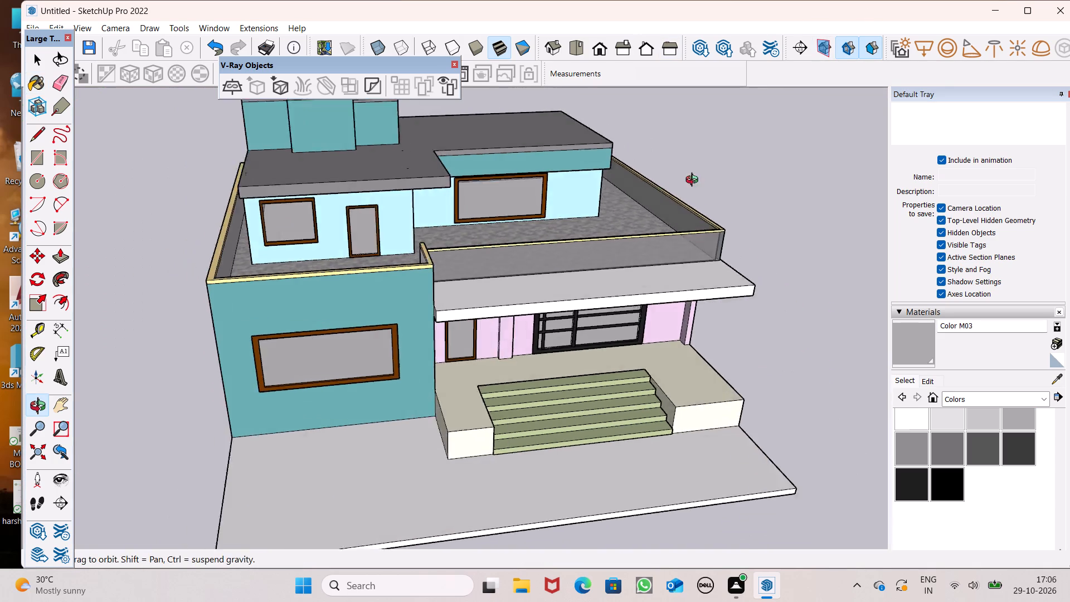
{"action": "middle_click_drag", "start_coordinate": [694, 181], "coordinate": [899, 157]}
{"action": "scroll", "coordinate": [665, 210], "scroll_direction": "up", "scroll_amount": 4}
{"action": "scroll", "coordinate": [636, 178], "scroll_direction": "down", "scroll_amount": 4}
{"action": "middle_click_drag", "start_coordinate": [637, 198], "coordinate": [274, 235]}
{"action": "scroll", "coordinate": [276, 243], "scroll_direction": "up", "scroll_amount": 6}
{"action": "left_click", "coordinate": [248, 212]}
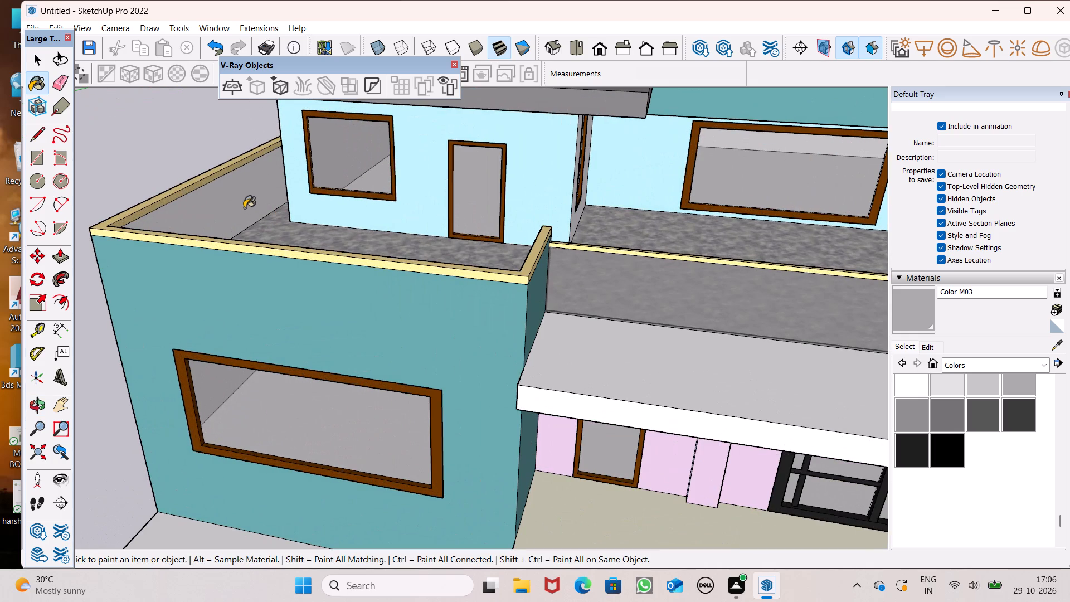
{"action": "middle_click_drag", "start_coordinate": [379, 256], "coordinate": [9, 251]}
{"action": "scroll", "coordinate": [124, 255], "scroll_direction": "up", "scroll_amount": 1}
{"action": "middle_click_drag", "start_coordinate": [126, 256], "coordinate": [0, 225]}
{"action": "scroll", "coordinate": [128, 215], "scroll_direction": "up", "scroll_amount": 5}
{"action": "scroll", "coordinate": [157, 226], "scroll_direction": "down", "scroll_amount": 1}
{"action": "scroll", "coordinate": [179, 225], "scroll_direction": "up", "scroll_amount": 1}
{"action": "scroll", "coordinate": [194, 188], "scroll_direction": "down", "scroll_amount": 5}
{"action": "middle_click_drag", "start_coordinate": [295, 226], "coordinate": [109, 228]}
{"action": "left_click", "coordinate": [612, 201]}
Paint the white coping end of the short return parapet 0047_Khaki from the Colors-Named collection.
{"action": "scroll", "coordinate": [554, 192], "scroll_direction": "up", "scroll_amount": 7}
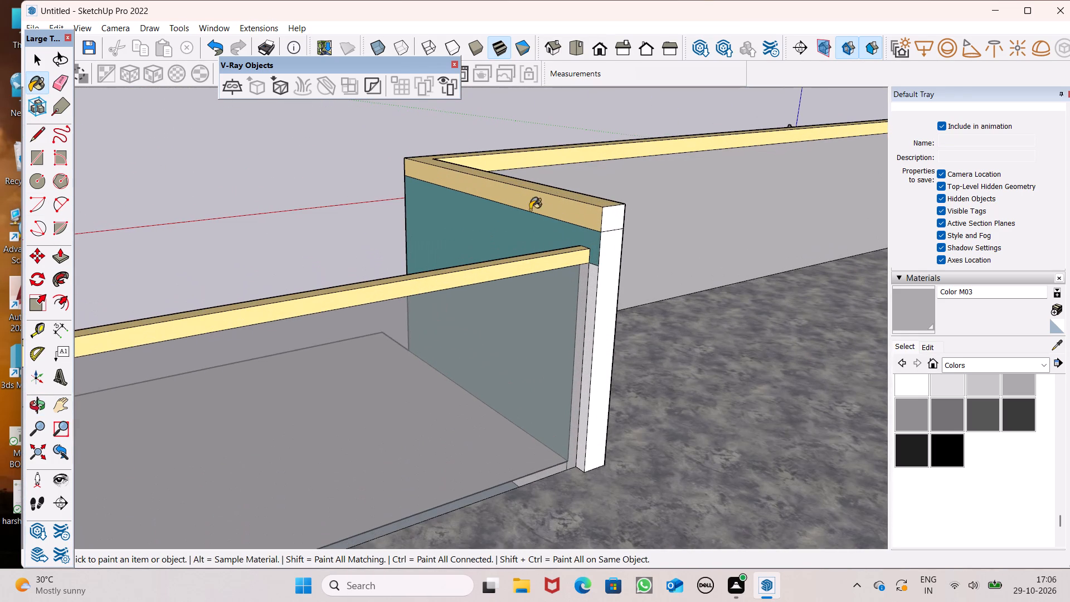
{"action": "scroll", "coordinate": [1027, 430], "scroll_direction": "up", "scroll_amount": 4}
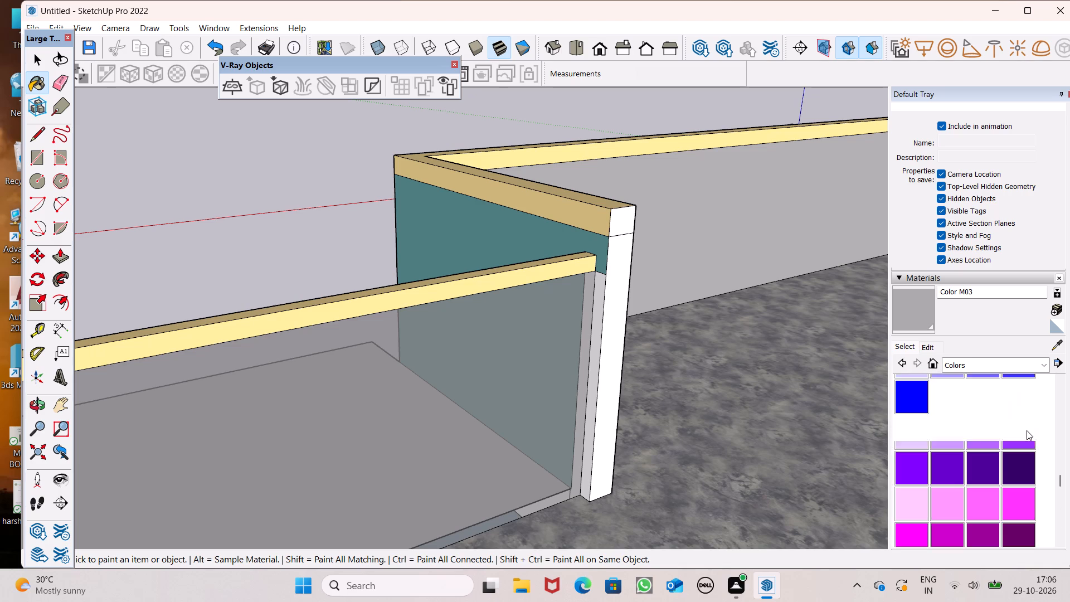
{"action": "scroll", "coordinate": [1023, 394], "scroll_direction": "up", "scroll_amount": 5}
{"action": "left_click", "coordinate": [1011, 361]}
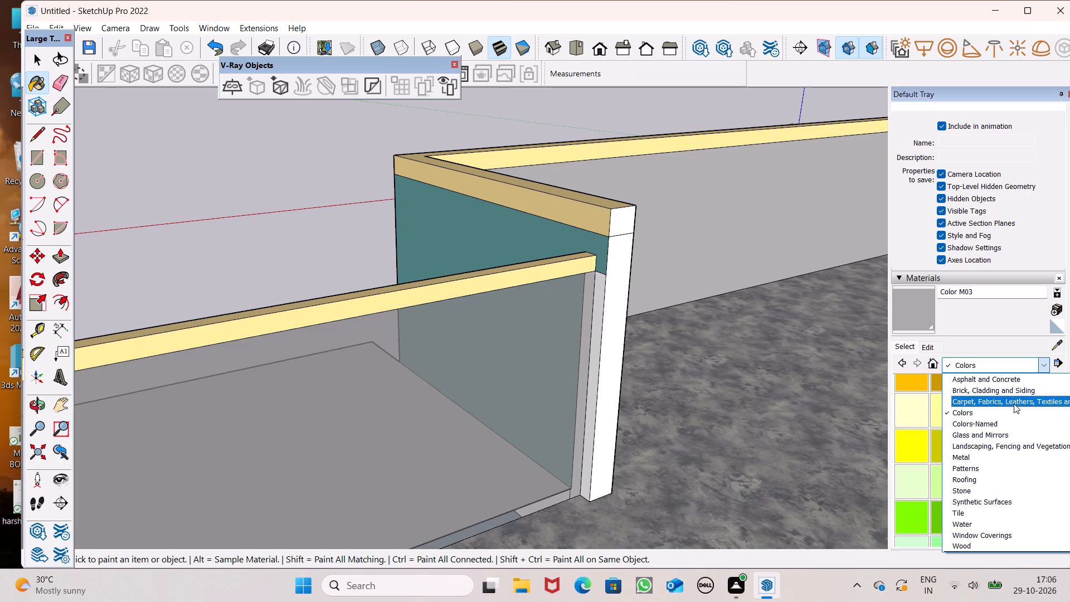
{"action": "left_click", "coordinate": [911, 415]}
{"action": "scroll", "coordinate": [616, 298], "scroll_direction": "up", "scroll_amount": 5}
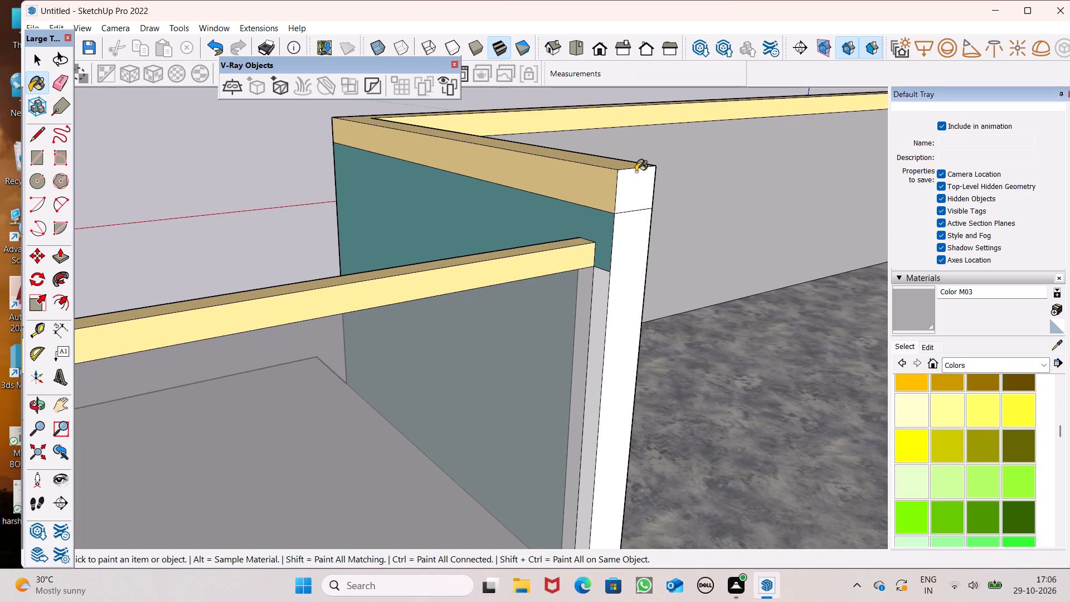
{"action": "left_click", "coordinate": [1018, 365]}
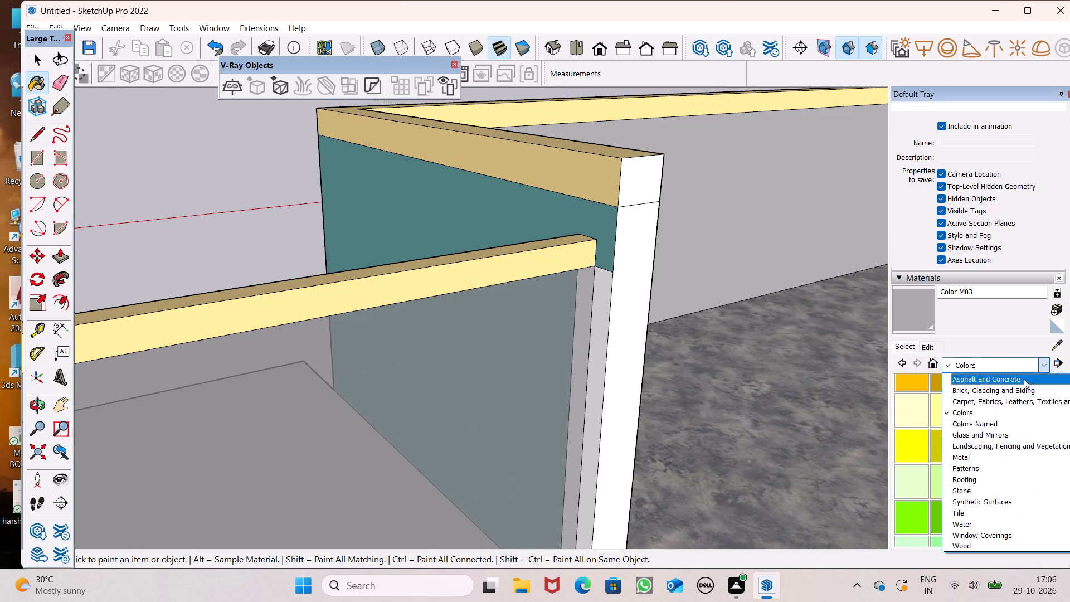
{"action": "left_click", "coordinate": [1014, 423]}
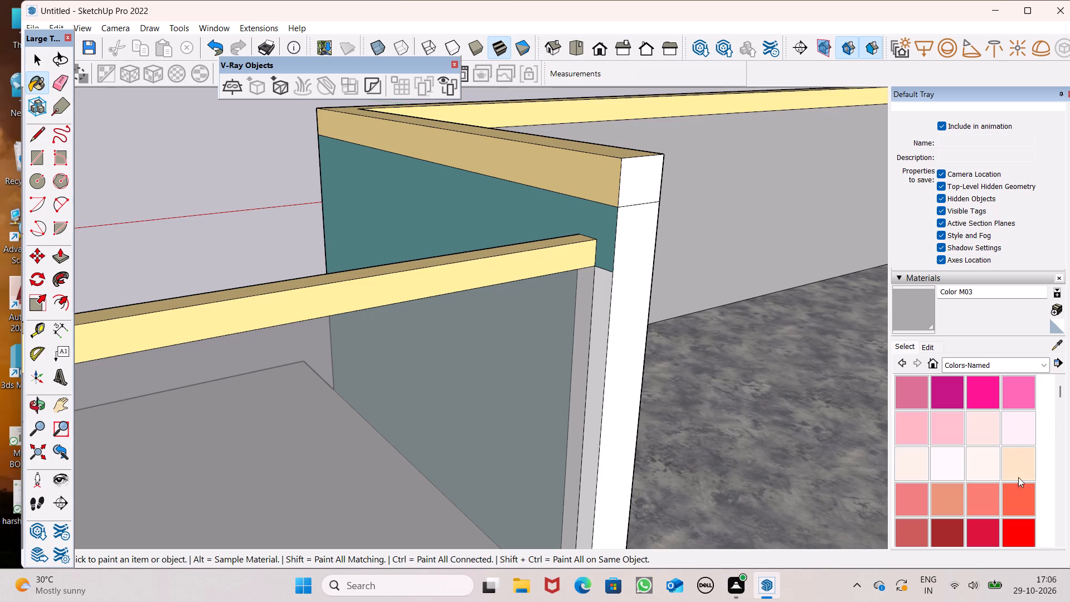
{"action": "scroll", "coordinate": [987, 444], "scroll_direction": "down", "scroll_amount": 6}
{"action": "scroll", "coordinate": [986, 444], "scroll_direction": "up", "scroll_amount": 1}
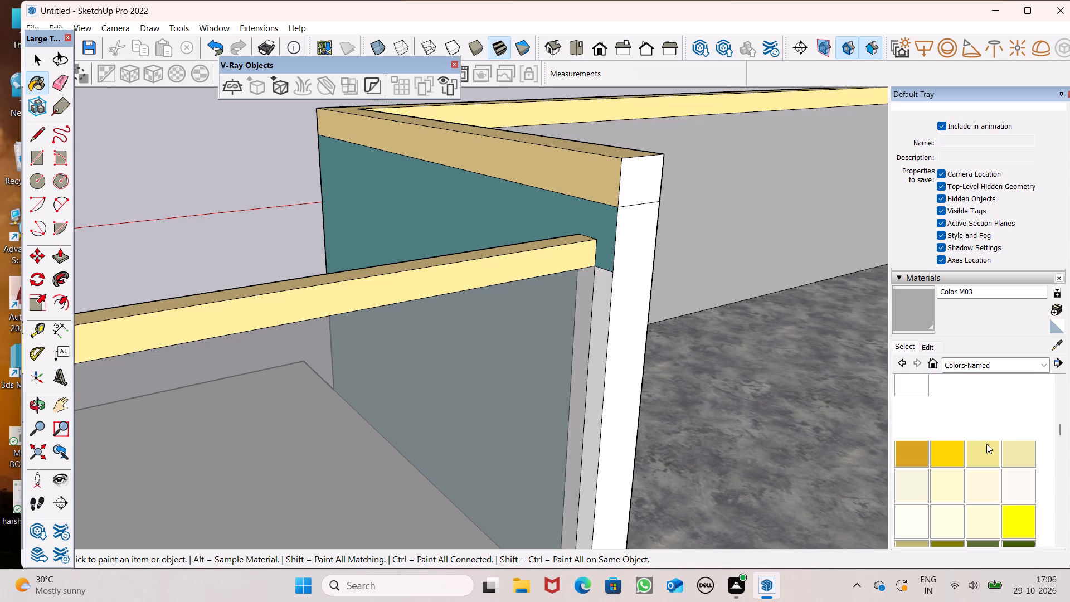
{"action": "left_click", "coordinate": [999, 448]}
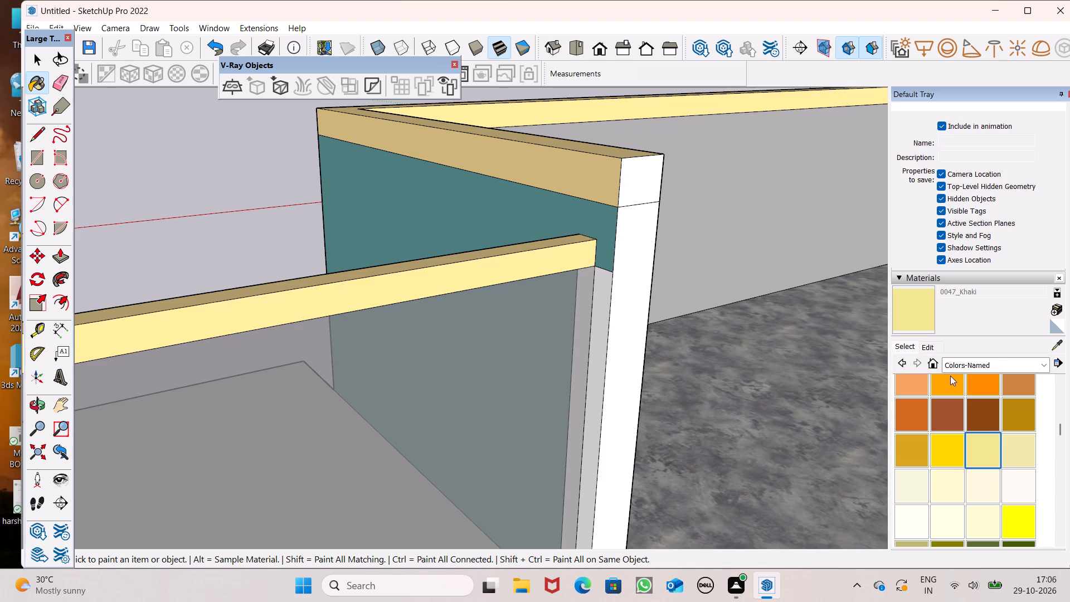
{"action": "left_click", "coordinate": [638, 197]}
{"action": "scroll", "coordinate": [651, 287], "scroll_direction": "down", "scroll_amount": 1}
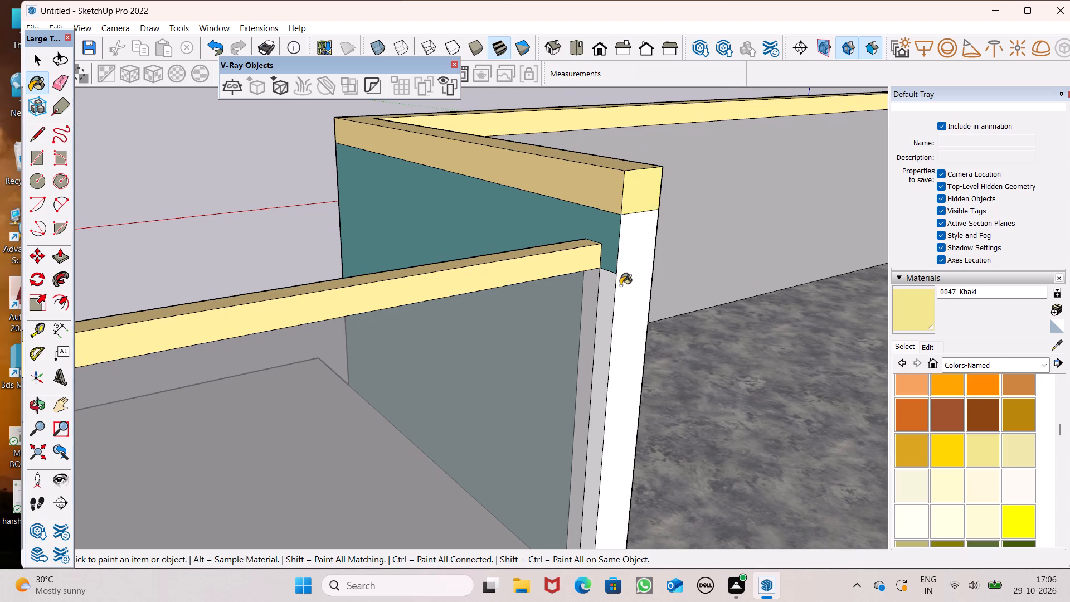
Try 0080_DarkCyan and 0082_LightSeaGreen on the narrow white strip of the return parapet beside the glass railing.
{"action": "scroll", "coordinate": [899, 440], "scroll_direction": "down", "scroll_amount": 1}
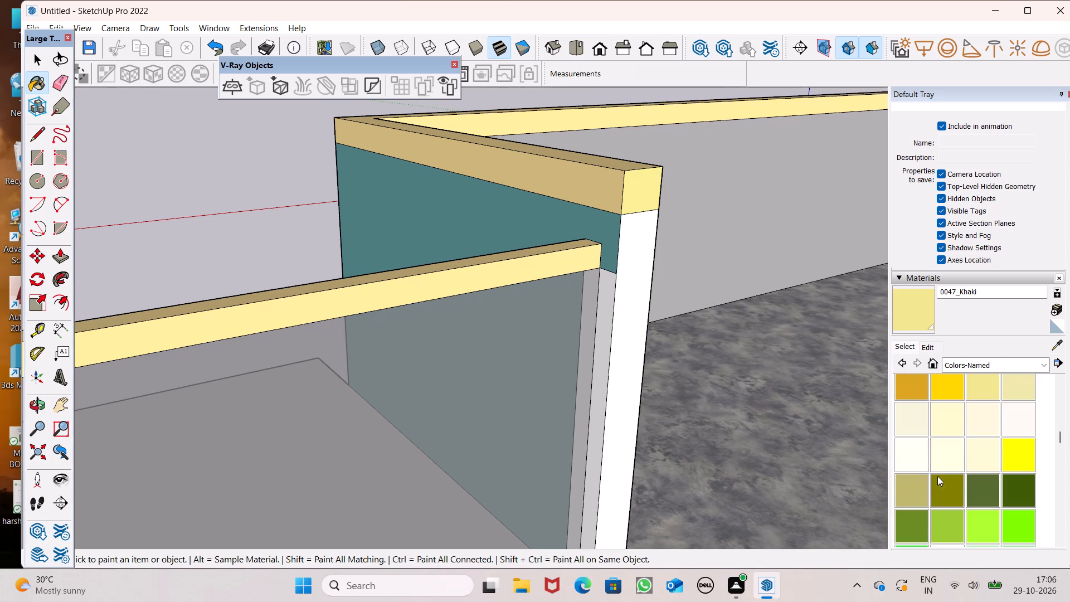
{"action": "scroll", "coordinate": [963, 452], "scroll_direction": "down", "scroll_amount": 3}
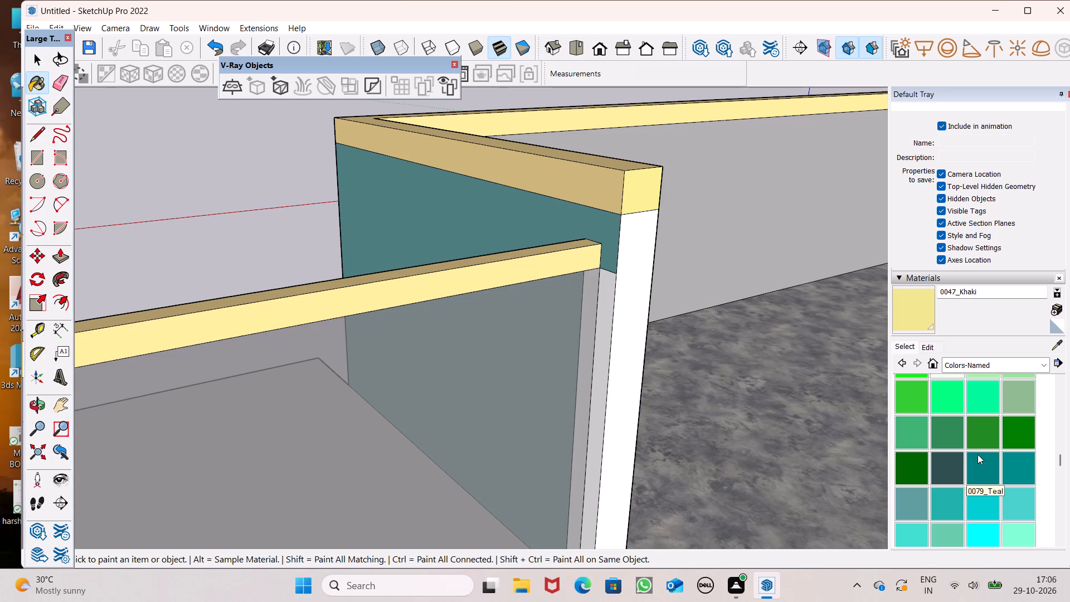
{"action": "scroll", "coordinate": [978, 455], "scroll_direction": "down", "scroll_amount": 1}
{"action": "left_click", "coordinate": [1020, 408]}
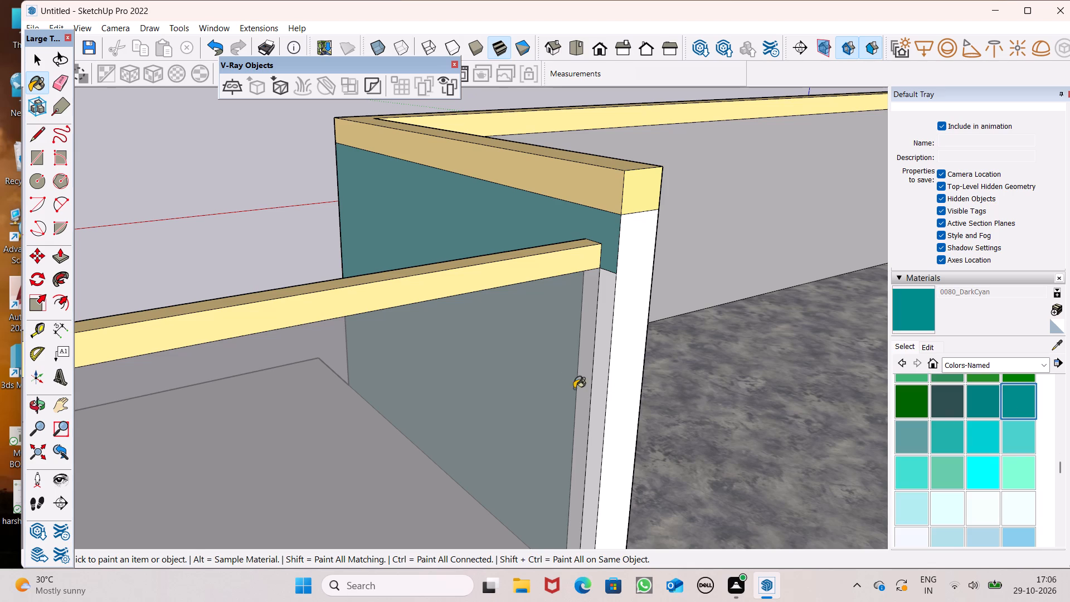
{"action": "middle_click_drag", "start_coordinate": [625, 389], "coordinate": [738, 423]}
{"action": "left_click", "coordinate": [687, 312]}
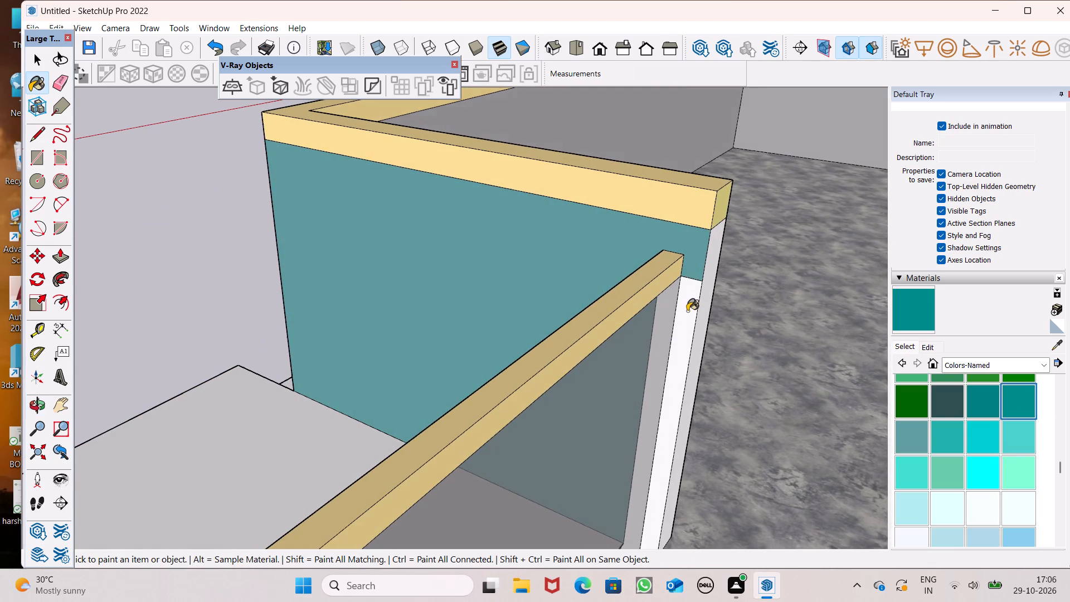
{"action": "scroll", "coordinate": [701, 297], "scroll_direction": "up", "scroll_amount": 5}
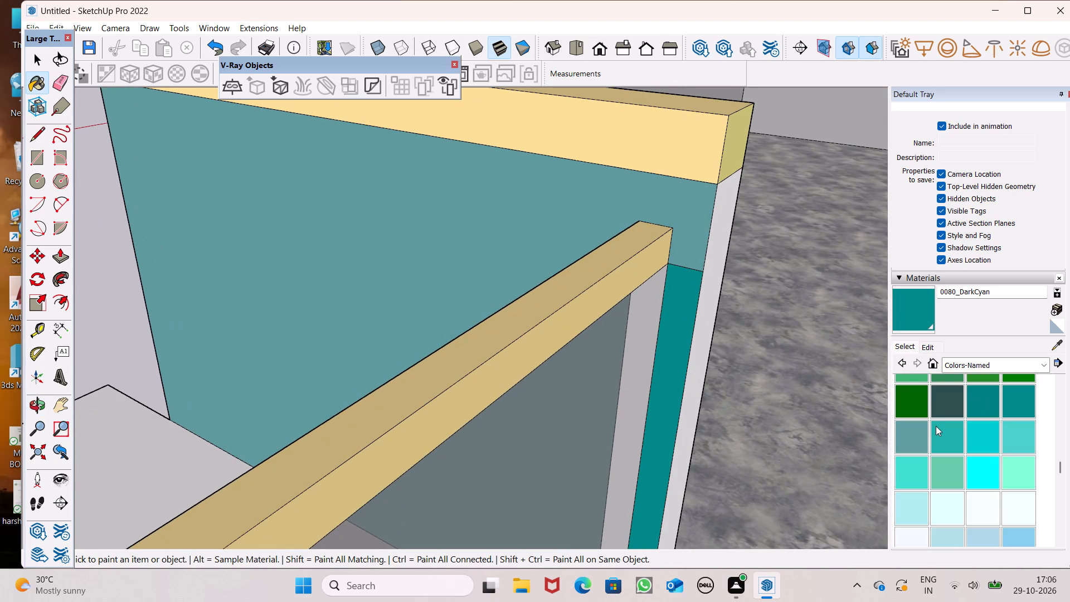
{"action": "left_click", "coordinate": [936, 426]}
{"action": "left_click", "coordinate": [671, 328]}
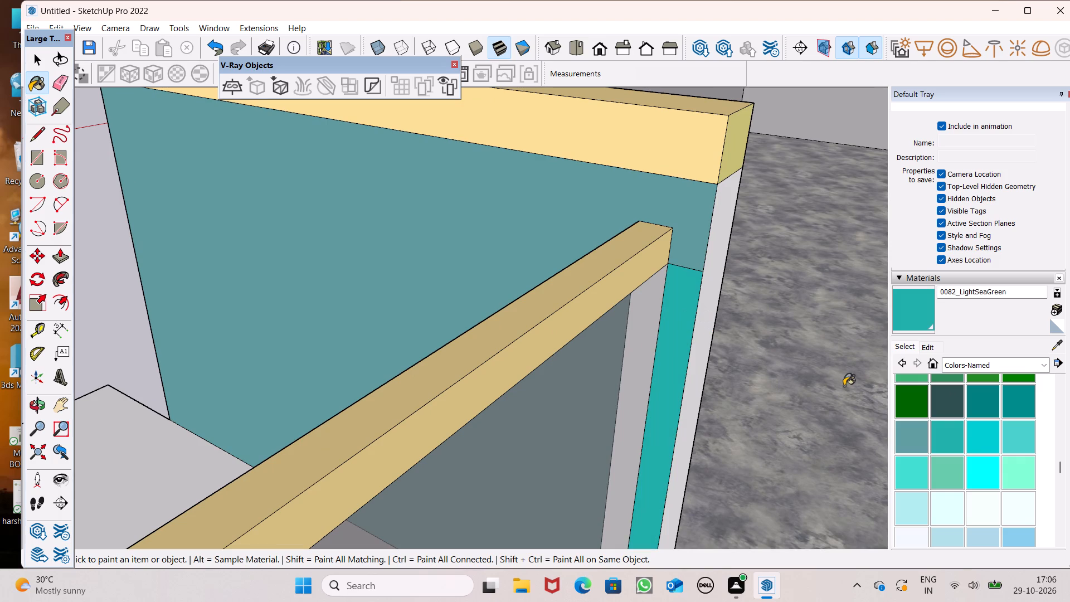
Paint the return parapet's narrow strip beside the glass railing and its end face 0081_CadetBlue.
{"action": "left_click", "coordinate": [904, 429]}
{"action": "left_click", "coordinate": [671, 300]}
{"action": "middle_click", "coordinate": [697, 312]}
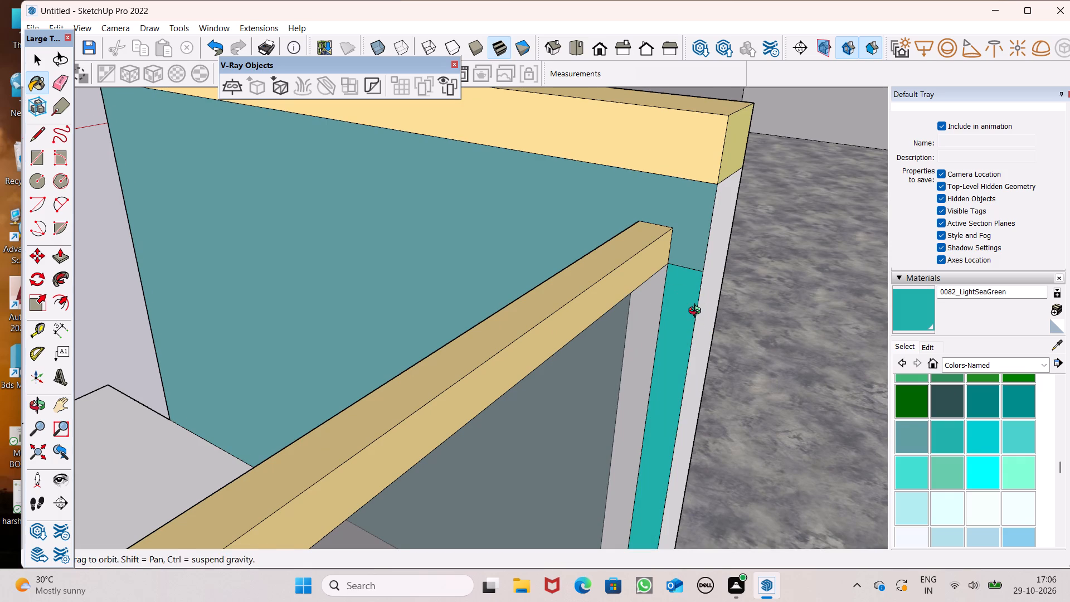
{"action": "left_click", "coordinate": [897, 428]}
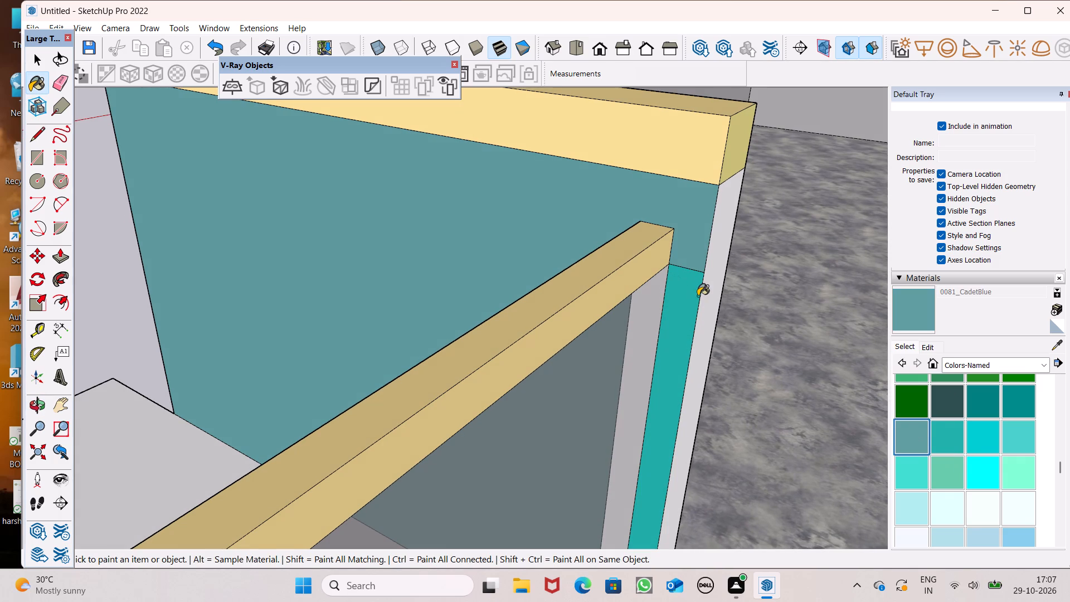
{"action": "left_click", "coordinate": [698, 296]}
{"action": "left_click", "coordinate": [712, 292]}
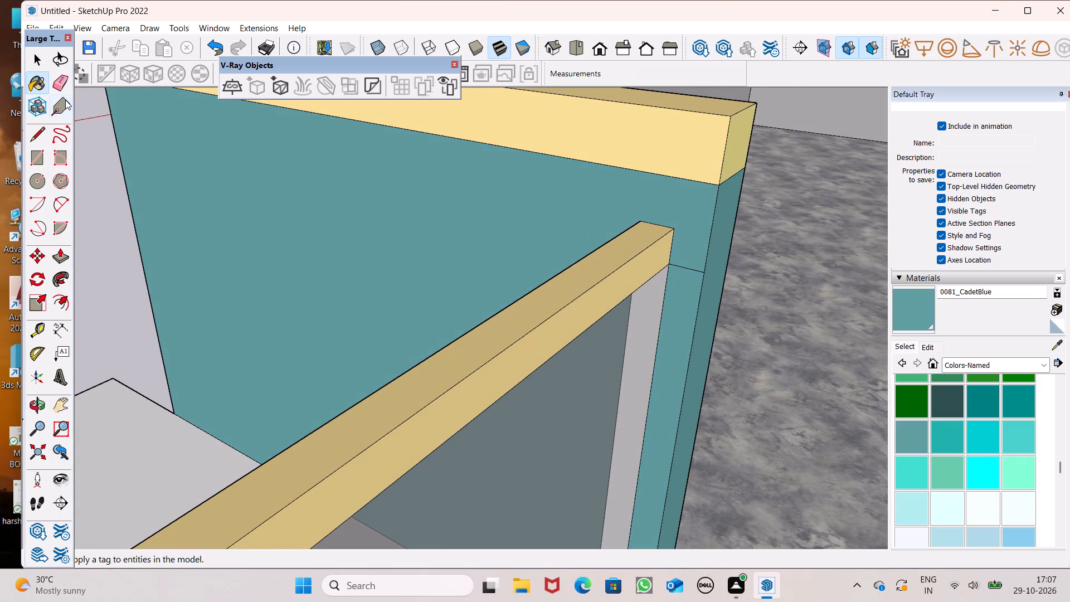
Erase the short edge separating the strip from the rest of the return parapet's CadetBlue face.
{"action": "left_click", "coordinate": [60, 85]}
{"action": "left_click_drag", "start_coordinate": [685, 274], "coordinate": [689, 266]}
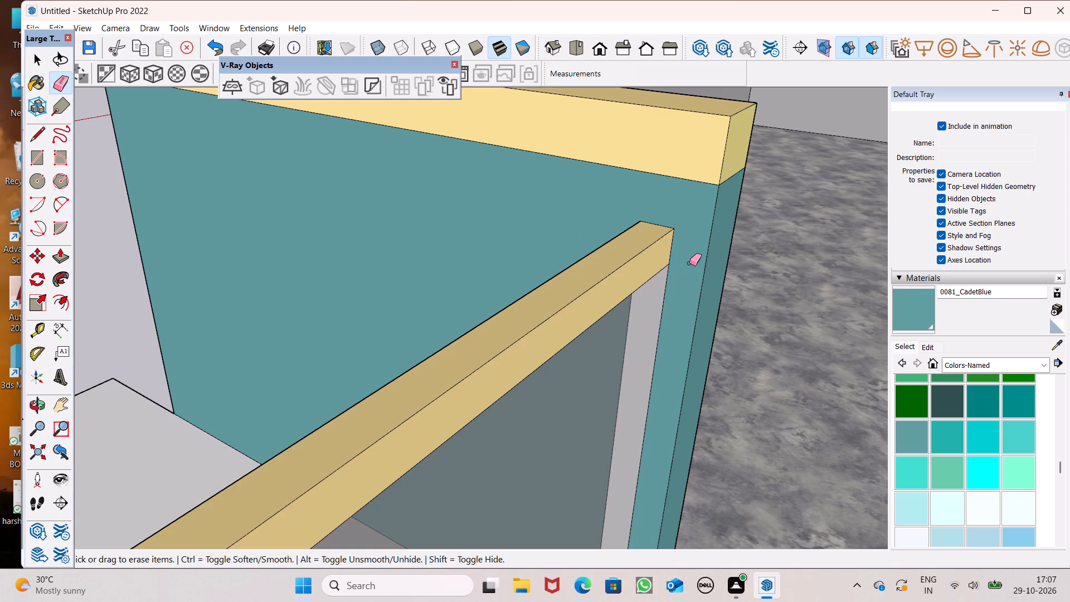
Examine the terrace parapets, upper storey walls and roof volumes from the side for faces still unpainted.
{"action": "scroll", "coordinate": [738, 283], "scroll_direction": "down", "scroll_amount": 10}
{"action": "middle_click_drag", "start_coordinate": [808, 376], "coordinate": [639, 335]}
{"action": "scroll", "coordinate": [579, 321], "scroll_direction": "down", "scroll_amount": 2}
{"action": "middle_click_drag", "start_coordinate": [404, 372], "coordinate": [1040, 294]}
{"action": "scroll", "coordinate": [828, 234], "scroll_direction": "down", "scroll_amount": 10}
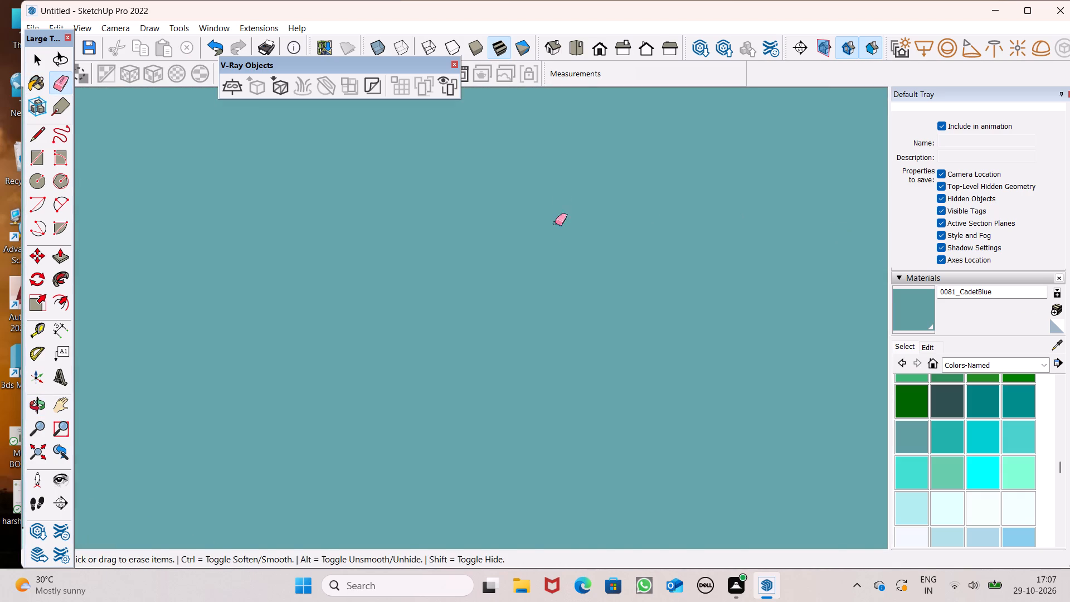
{"action": "scroll", "coordinate": [555, 223], "scroll_direction": "down", "scroll_amount": 3}
{"action": "scroll", "coordinate": [594, 323], "scroll_direction": "down", "scroll_amount": 19}
{"action": "middle_click_drag", "start_coordinate": [441, 353], "coordinate": [552, 399]}
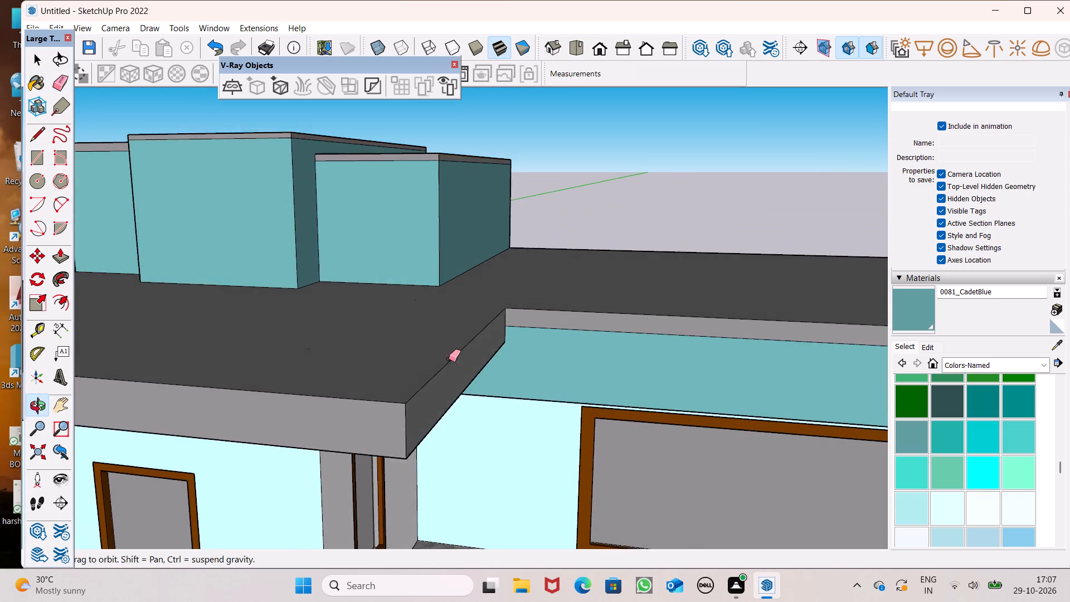
{"action": "scroll", "coordinate": [441, 355], "scroll_direction": "down", "scroll_amount": 12}
{"action": "middle_click_drag", "start_coordinate": [418, 347], "coordinate": [741, 324]}
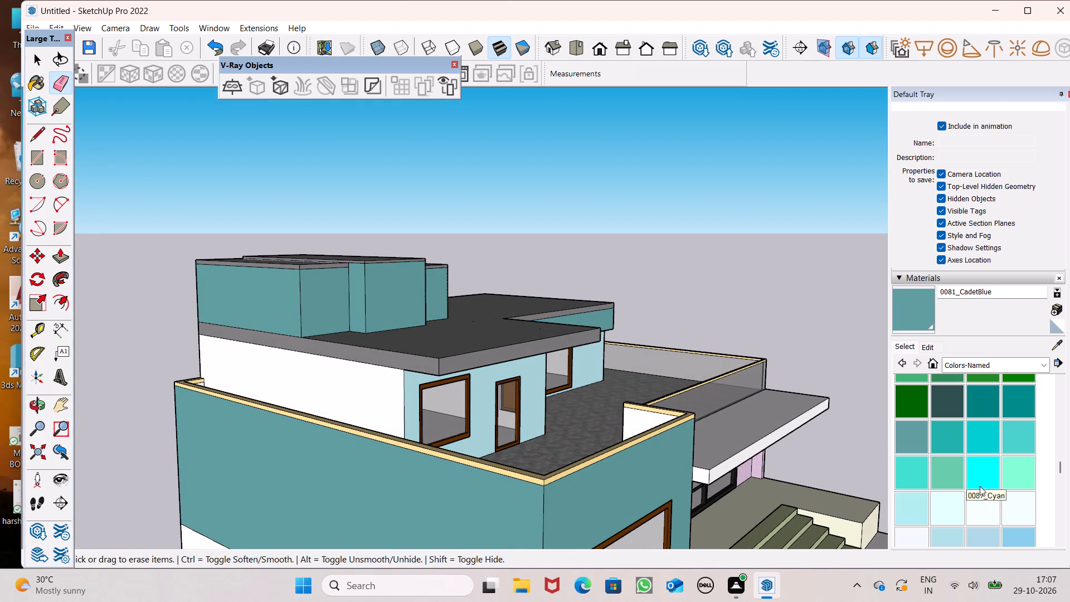
Paint the upper storey's blank side wall, the adjoining front wall and the tall windowless rear wall 0089_PaleTurquoise.
{"action": "left_click", "coordinate": [918, 509]}
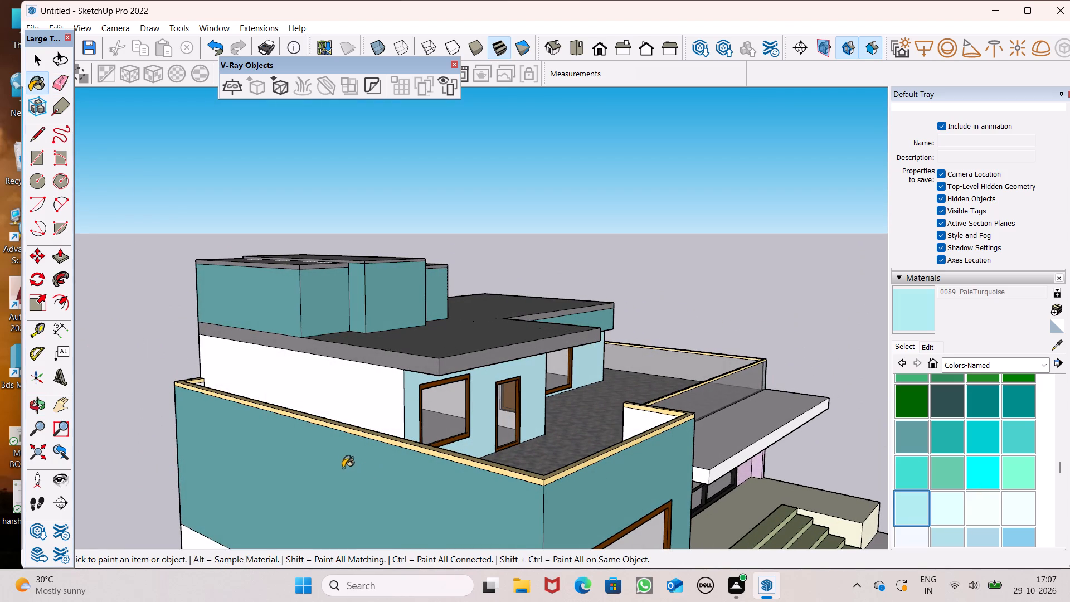
{"action": "left_click", "coordinate": [358, 402]}
{"action": "middle_click_drag", "start_coordinate": [415, 421], "coordinate": [295, 396]}
{"action": "scroll", "coordinate": [301, 397], "scroll_direction": "up", "scroll_amount": 3}
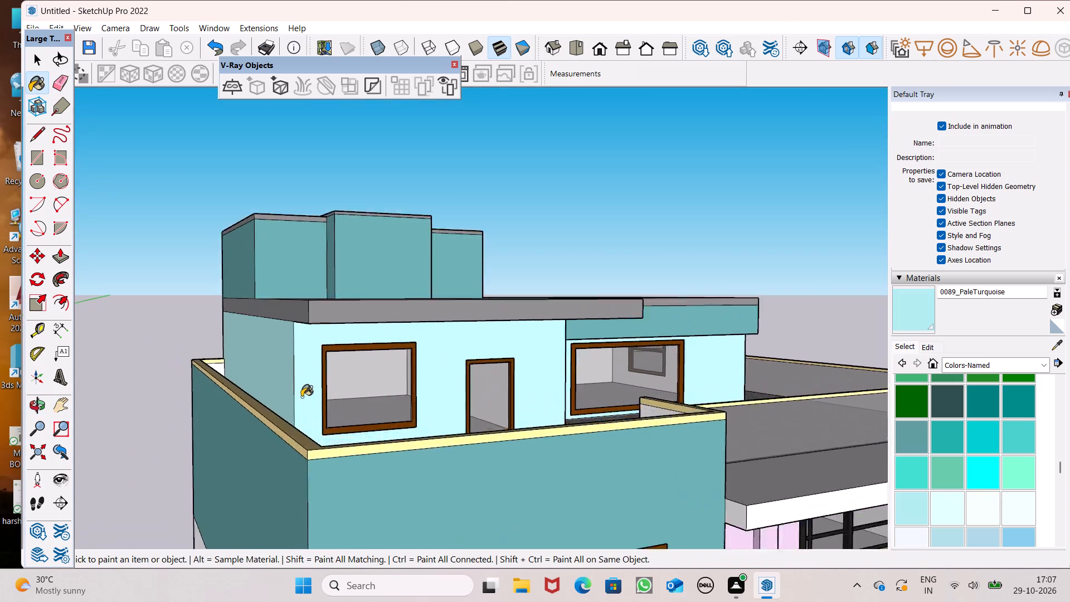
{"action": "scroll", "coordinate": [301, 397], "scroll_direction": "up", "scroll_amount": 6}
{"action": "left_click", "coordinate": [304, 394]}
{"action": "middle_click_drag", "start_coordinate": [315, 401], "coordinate": [582, 439]}
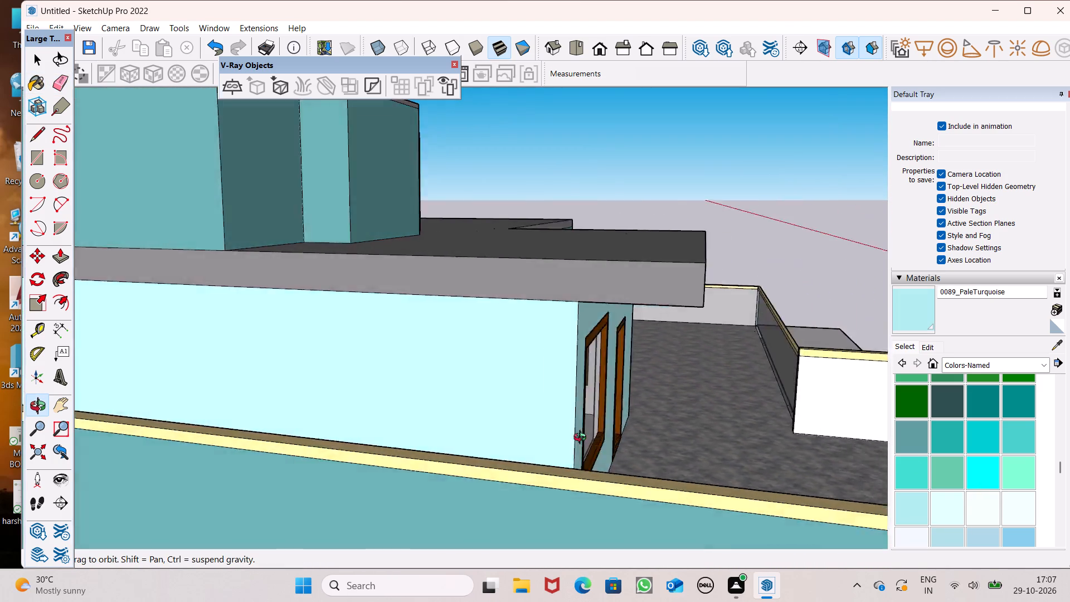
{"action": "middle_click_drag", "start_coordinate": [582, 439], "coordinate": [1053, 422]}
{"action": "left_click", "coordinate": [617, 426]}
{"action": "scroll", "coordinate": [586, 334], "scroll_direction": "down", "scroll_amount": 7}
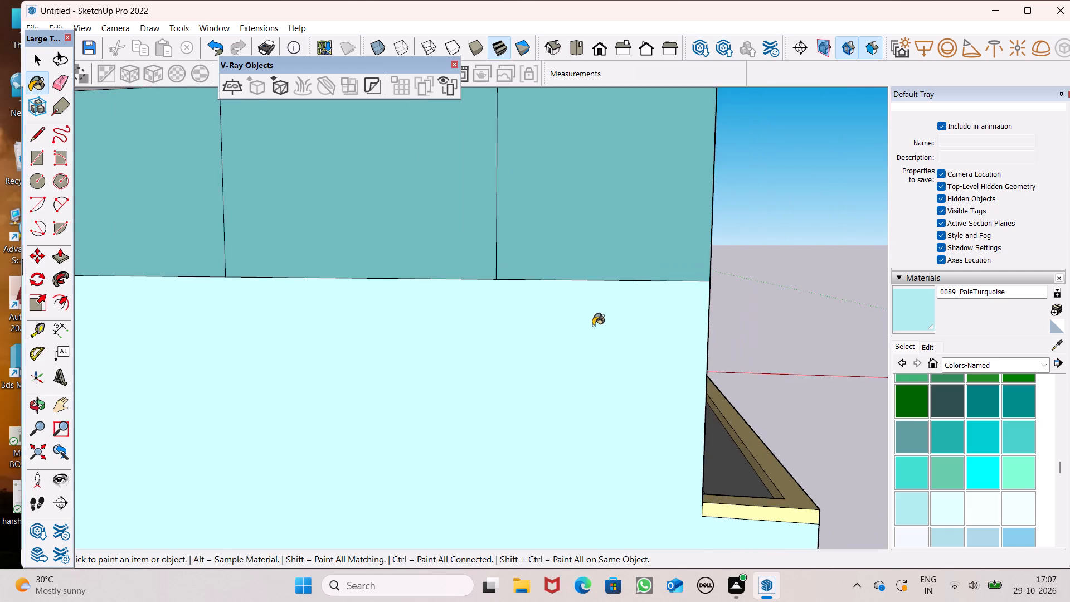
{"action": "scroll", "coordinate": [593, 324], "scroll_direction": "down", "scroll_amount": 18}
Paint the outer faces of the terrace's side parapet above the Thistle wall, including its short rear face, 0089_PaleTurquoise.
{"action": "middle_click_drag", "start_coordinate": [321, 407], "coordinate": [683, 396]}
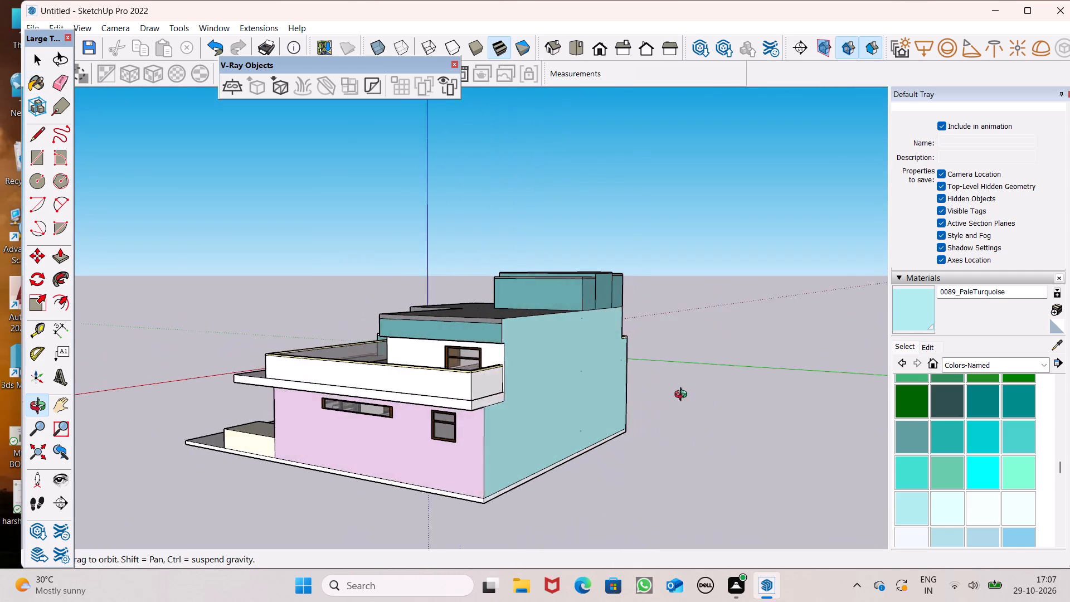
{"action": "middle_click_drag", "start_coordinate": [683, 396], "coordinate": [819, 471]}
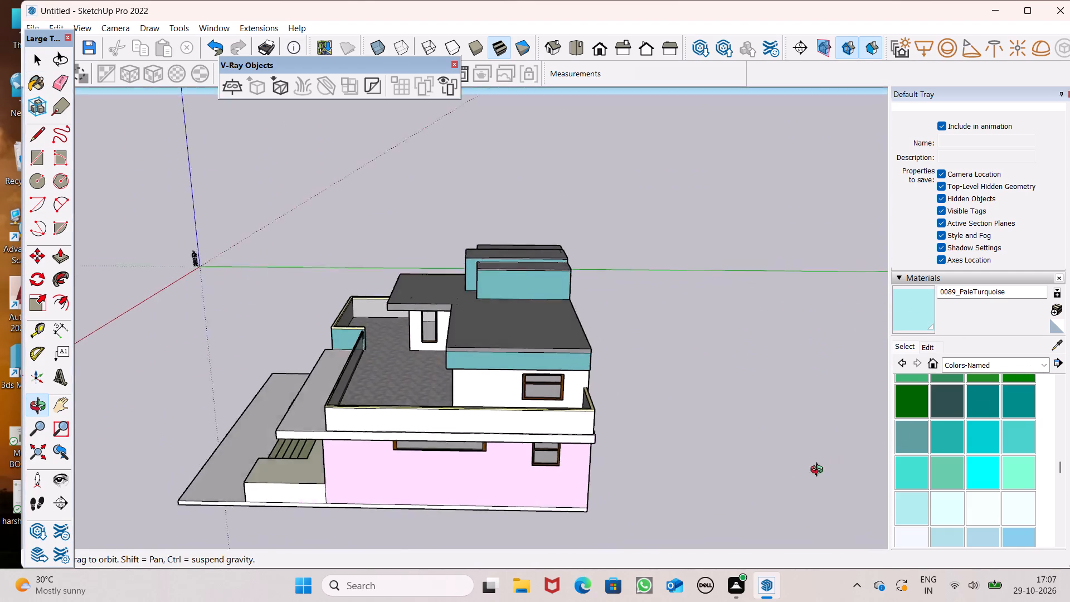
{"action": "middle_click_drag", "start_coordinate": [819, 471], "coordinate": [493, 470]}
{"action": "scroll", "coordinate": [372, 452], "scroll_direction": "up", "scroll_amount": 5}
{"action": "left_click", "coordinate": [359, 402]}
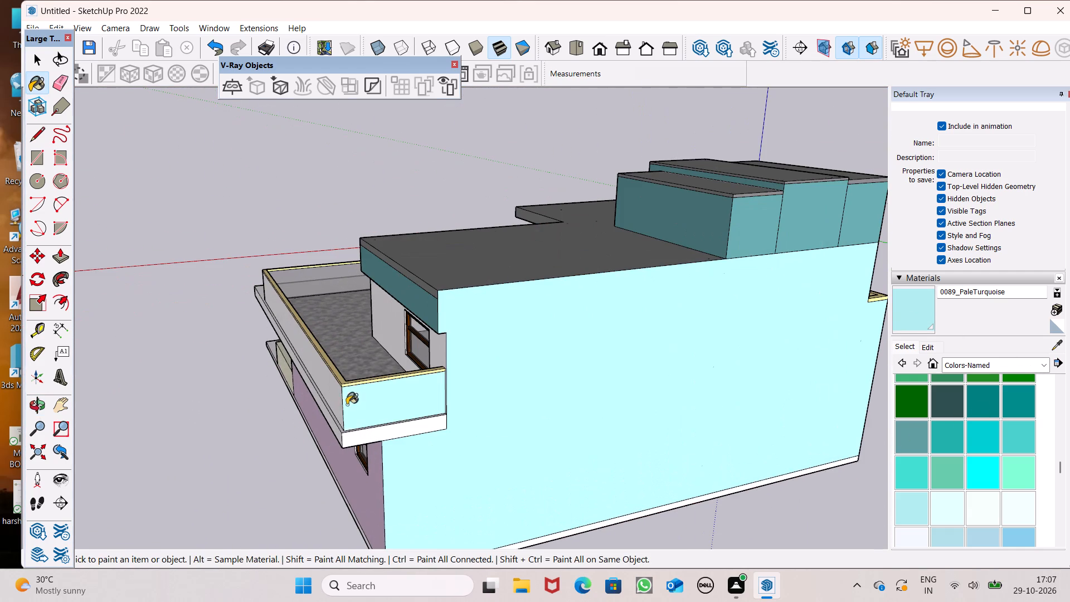
{"action": "left_click", "coordinate": [333, 405]}
{"action": "middle_click_drag", "start_coordinate": [349, 417], "coordinate": [643, 352]}
{"action": "scroll", "coordinate": [576, 309], "scroll_direction": "down", "scroll_amount": 4}
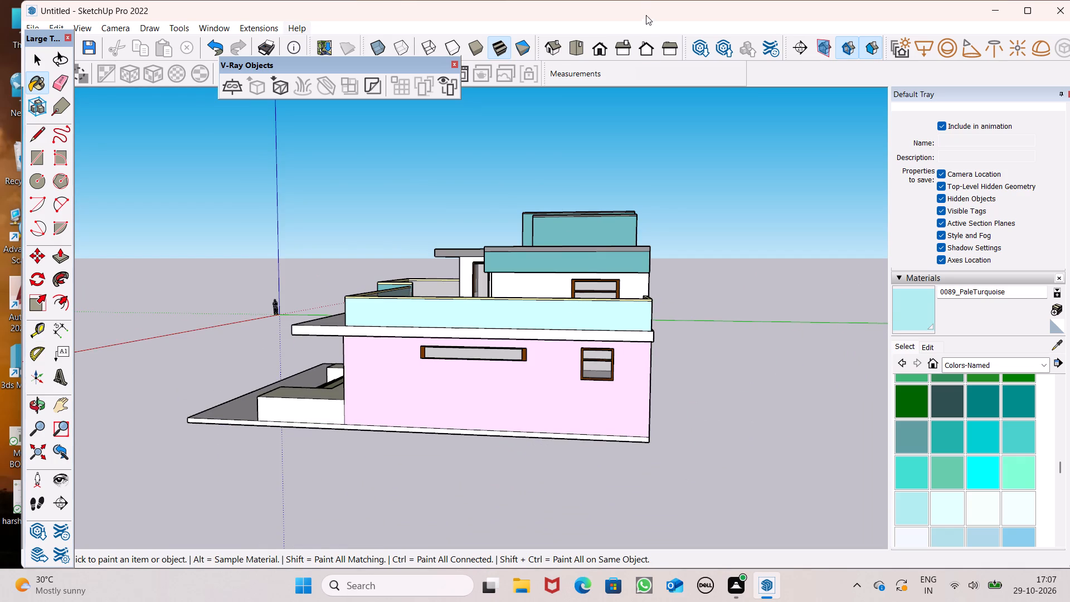
{"action": "scroll", "coordinate": [463, 293], "scroll_direction": "down", "scroll_amount": 2}
Examine the house from the front and side and look through the named colours for the canopy slab.
{"action": "middle_click_drag", "start_coordinate": [421, 315], "coordinate": [849, 382]}
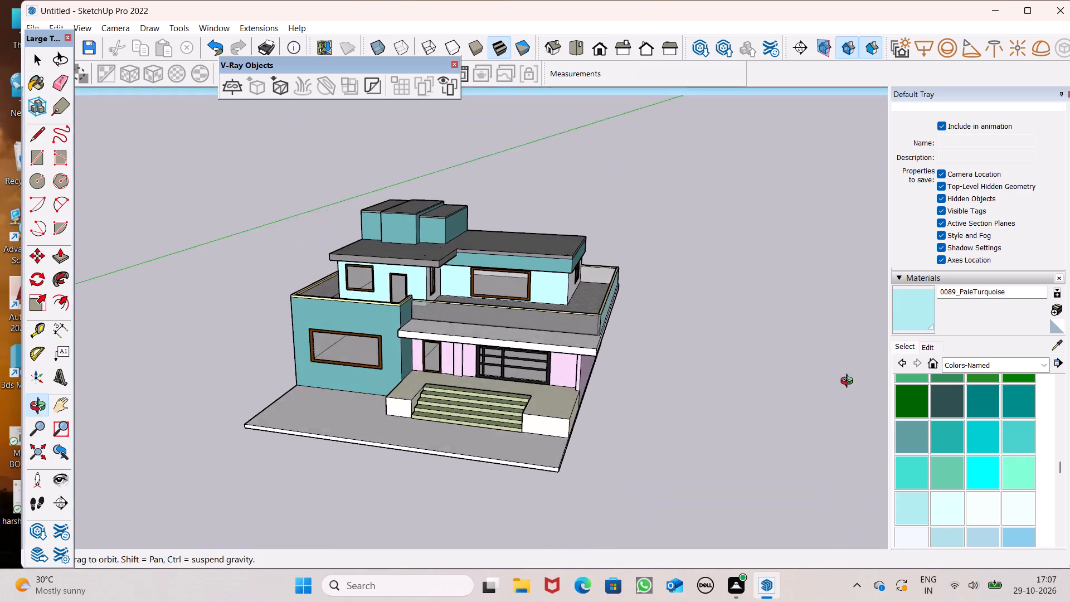
{"action": "middle_click_drag", "start_coordinate": [849, 382], "coordinate": [629, 358]}
{"action": "scroll", "coordinate": [624, 361], "scroll_direction": "up", "scroll_amount": 1}
{"action": "scroll", "coordinate": [985, 446], "scroll_direction": "down", "scroll_amount": 4}
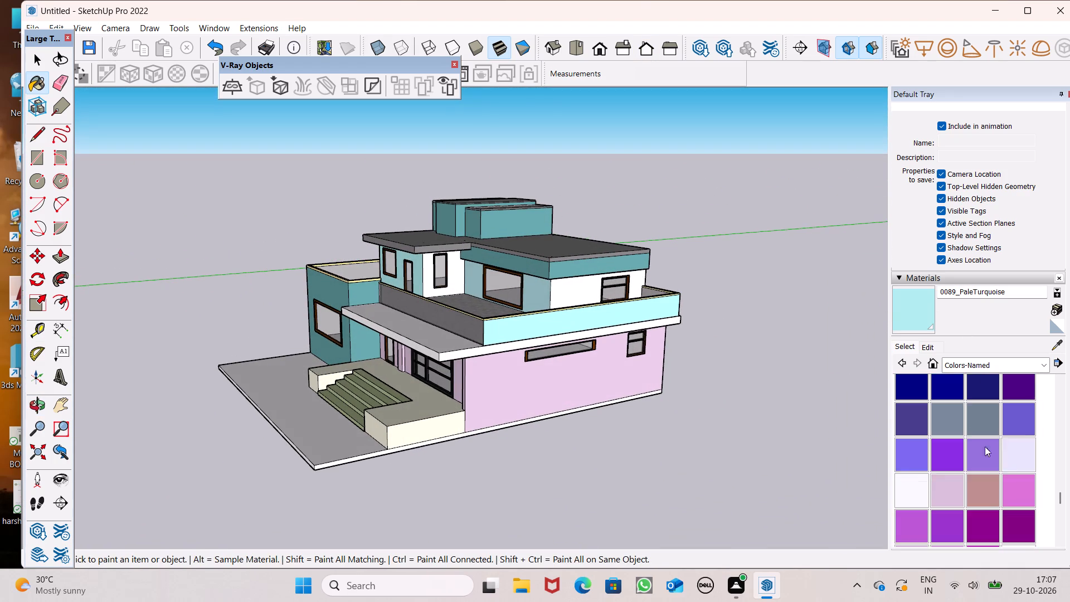
{"action": "scroll", "coordinate": [962, 441], "scroll_direction": "down", "scroll_amount": 4}
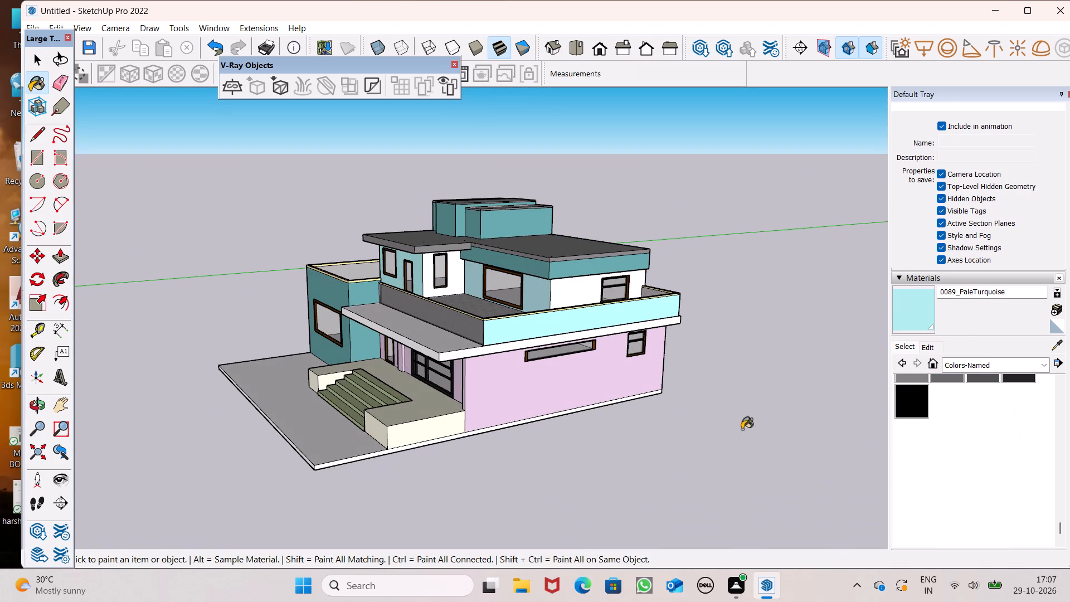
{"action": "middle_click_drag", "start_coordinate": [205, 377], "coordinate": [555, 351]}
{"action": "scroll", "coordinate": [640, 357], "scroll_direction": "up", "scroll_amount": 1}
{"action": "scroll", "coordinate": [961, 489], "scroll_direction": "up", "scroll_amount": 2}
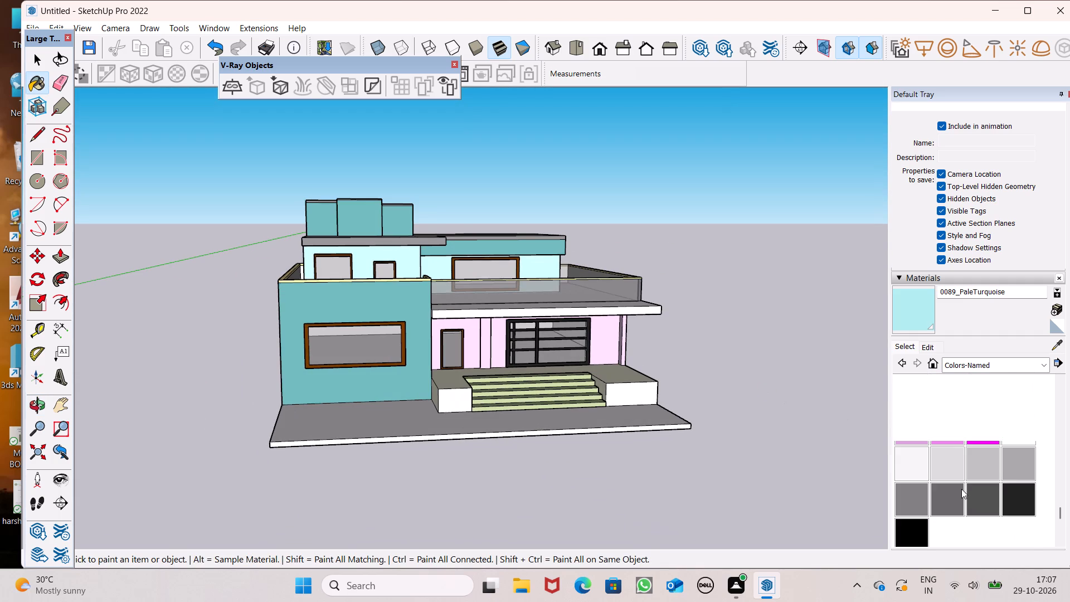
{"action": "scroll", "coordinate": [961, 489], "scroll_direction": "up", "scroll_amount": 4}
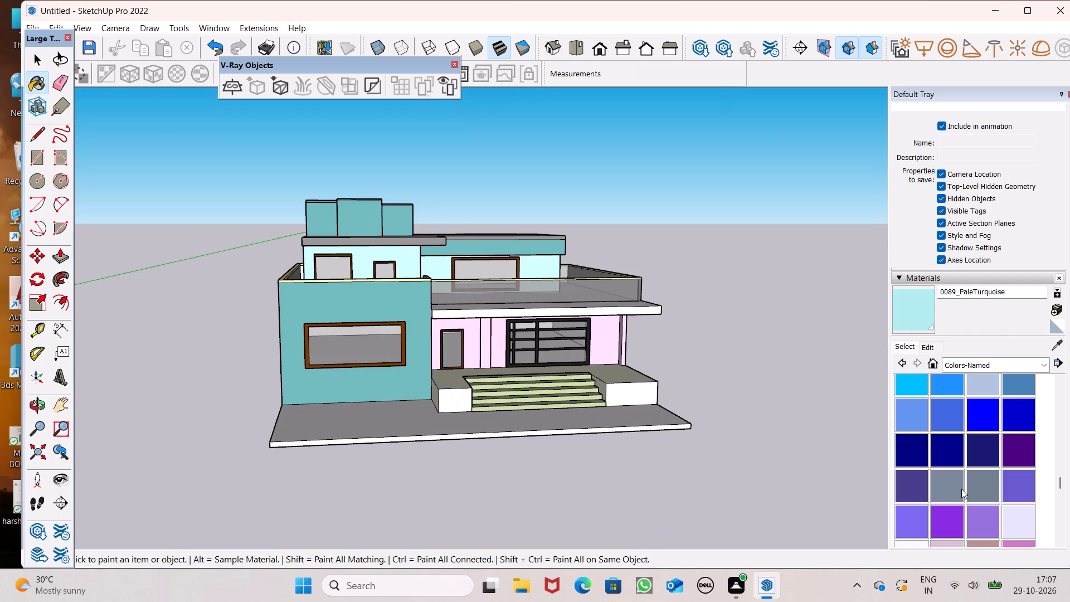
{"action": "scroll", "coordinate": [961, 489], "scroll_direction": "up", "scroll_amount": 3}
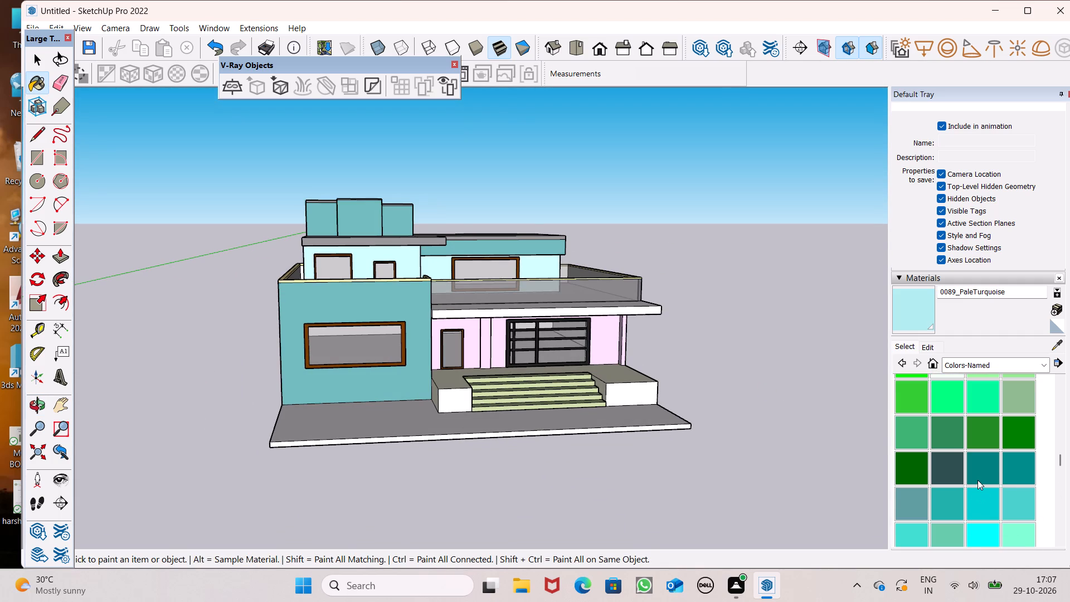
{"action": "scroll", "coordinate": [977, 480], "scroll_direction": "up", "scroll_amount": 3}
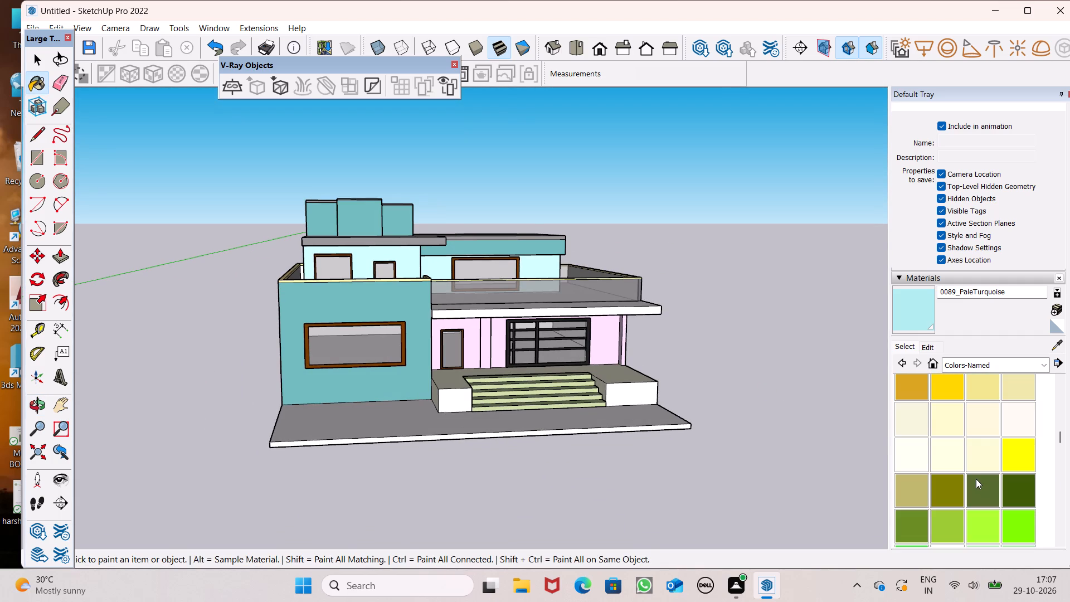
{"action": "scroll", "coordinate": [976, 479], "scroll_direction": "down", "scroll_amount": 2}
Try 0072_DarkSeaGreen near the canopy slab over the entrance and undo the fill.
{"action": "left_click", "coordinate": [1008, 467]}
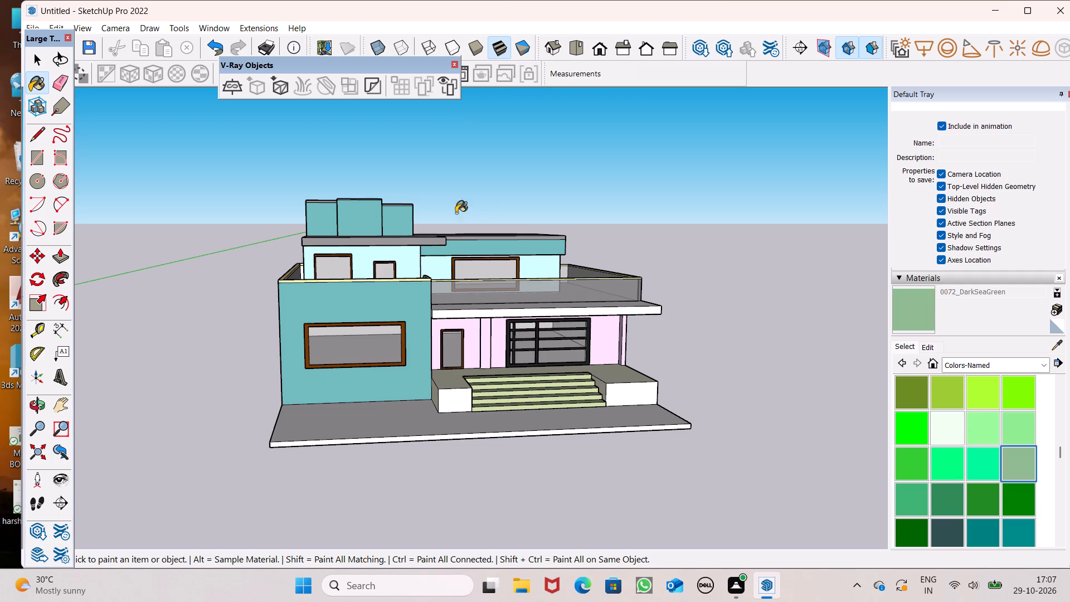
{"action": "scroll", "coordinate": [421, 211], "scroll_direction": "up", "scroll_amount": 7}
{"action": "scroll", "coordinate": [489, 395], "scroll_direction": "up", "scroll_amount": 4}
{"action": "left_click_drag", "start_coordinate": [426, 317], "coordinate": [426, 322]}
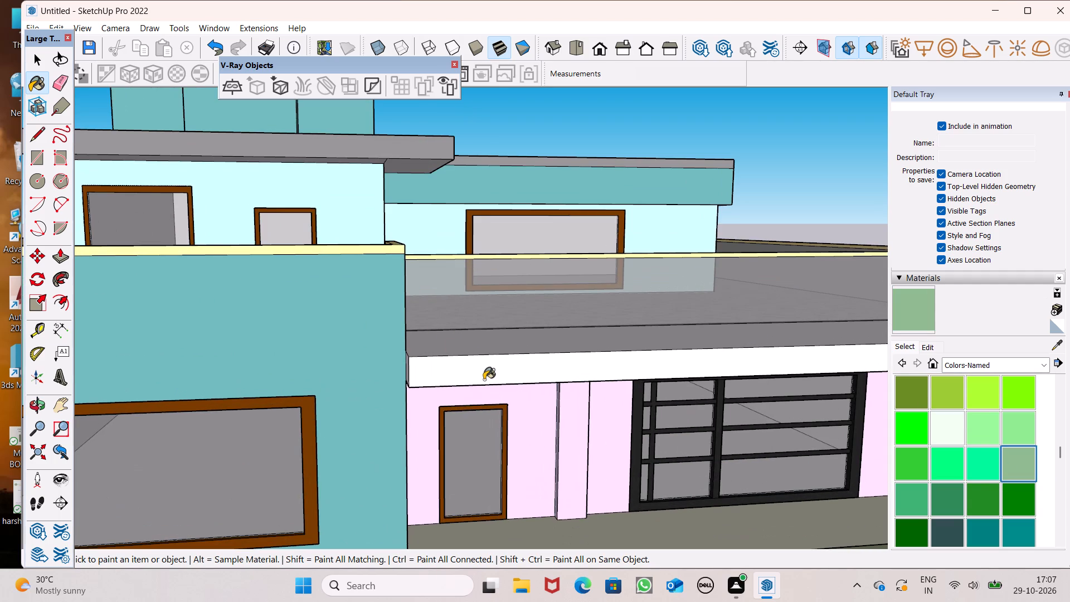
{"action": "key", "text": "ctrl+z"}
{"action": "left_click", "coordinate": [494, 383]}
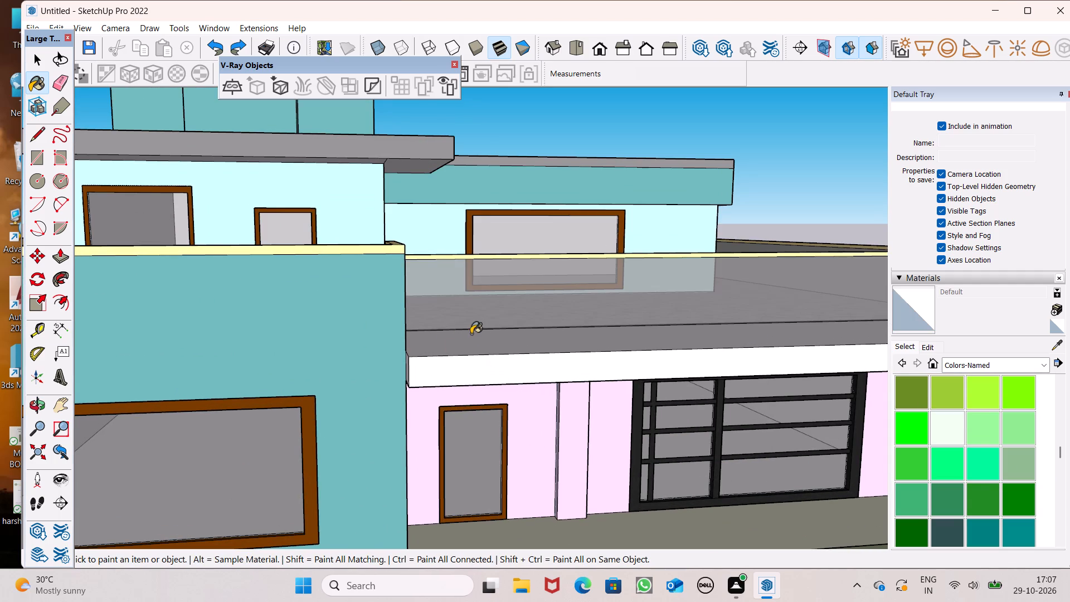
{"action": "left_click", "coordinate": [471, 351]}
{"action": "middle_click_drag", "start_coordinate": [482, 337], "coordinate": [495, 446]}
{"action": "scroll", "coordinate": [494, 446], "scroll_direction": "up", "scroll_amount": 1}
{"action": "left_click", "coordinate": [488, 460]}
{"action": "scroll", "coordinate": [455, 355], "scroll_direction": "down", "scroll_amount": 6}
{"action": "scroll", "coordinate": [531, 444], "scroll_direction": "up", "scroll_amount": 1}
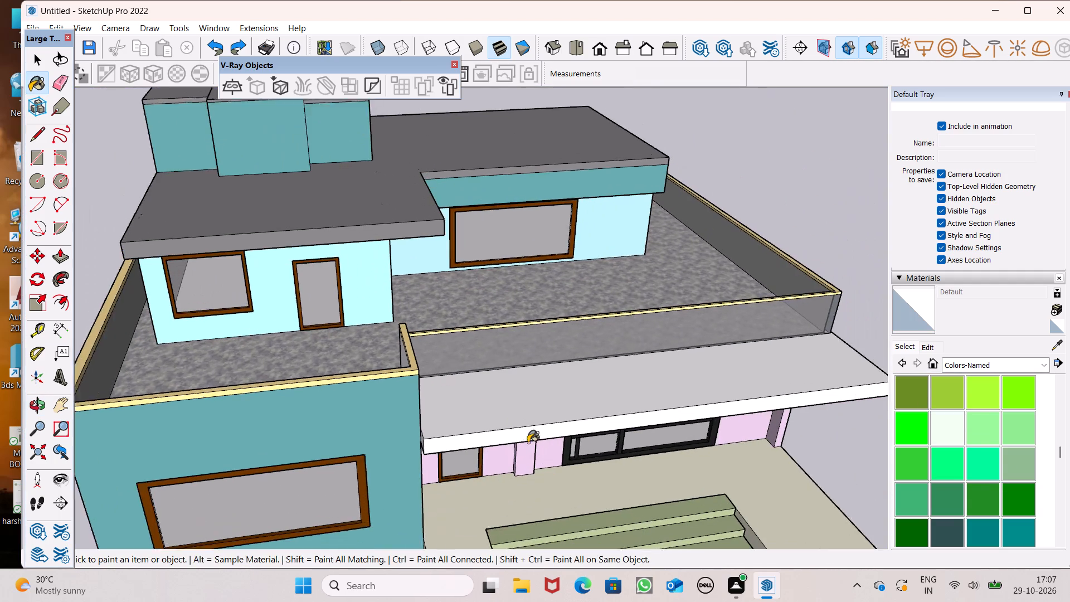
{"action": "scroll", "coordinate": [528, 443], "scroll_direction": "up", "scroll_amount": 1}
Paint the top, front edge and underside of the entrance canopy slab 0072_DarkSeaGreen.
{"action": "left_click_drag", "start_coordinate": [1030, 467], "coordinate": [1027, 448]}
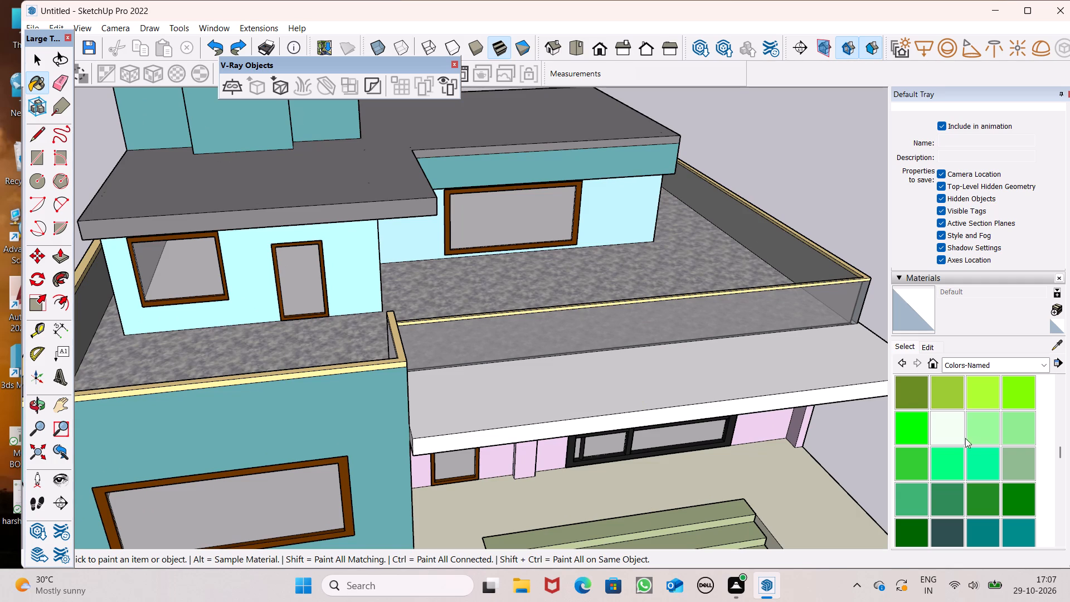
{"action": "left_click", "coordinate": [1014, 465]}
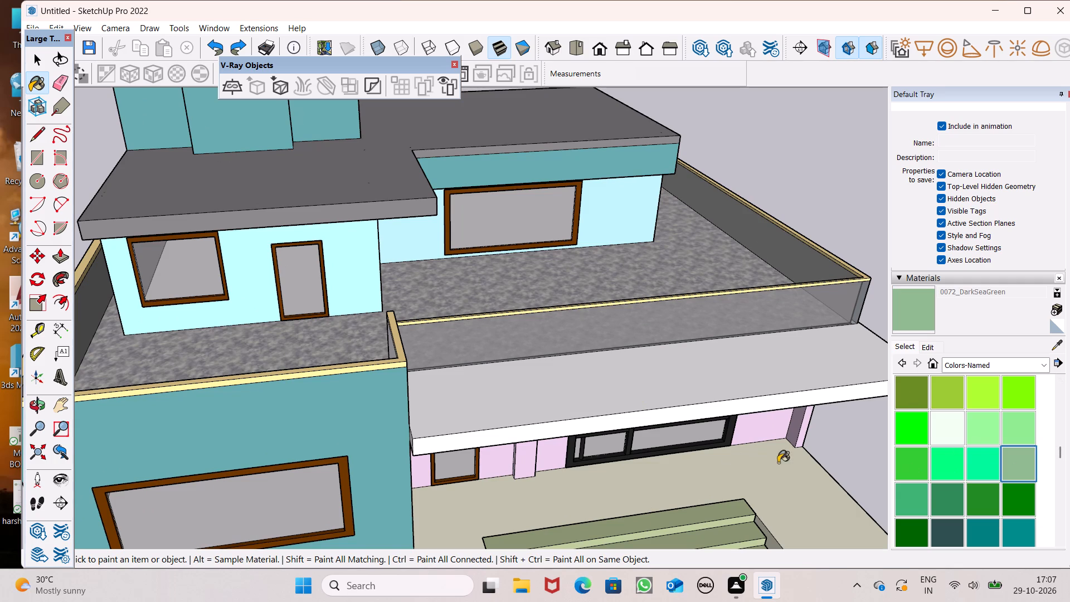
{"action": "left_click", "coordinate": [597, 368]}
{"action": "scroll", "coordinate": [597, 443], "scroll_direction": "up", "scroll_amount": 6}
{"action": "left_click", "coordinate": [526, 409]}
{"action": "scroll", "coordinate": [392, 342], "scroll_direction": "down", "scroll_amount": 5}
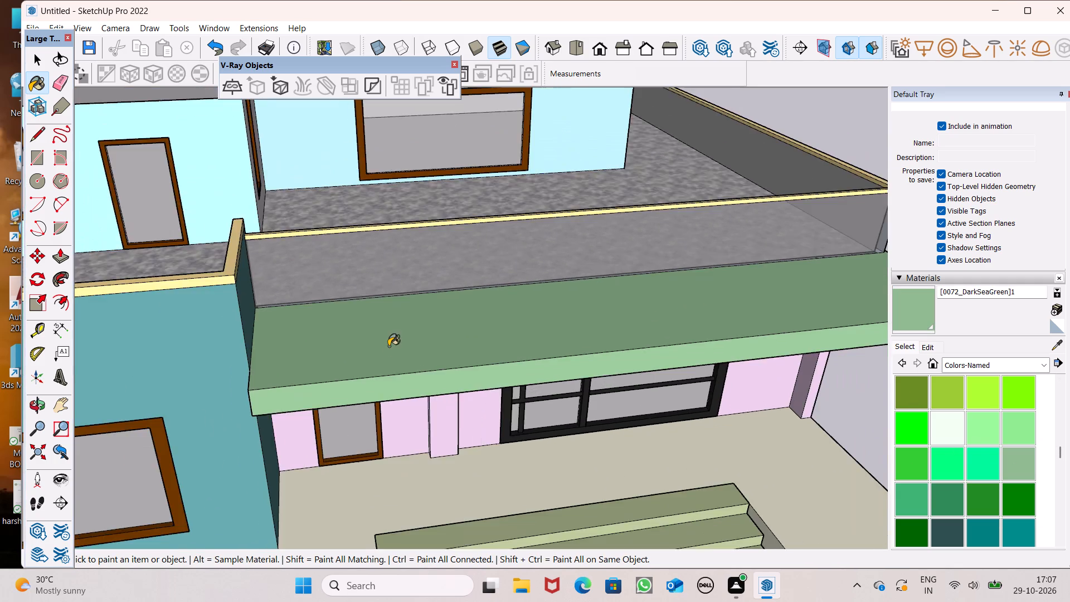
{"action": "middle_click_drag", "start_coordinate": [408, 352], "coordinate": [269, 56]}
{"action": "scroll", "coordinate": [269, 56], "scroll_direction": "up", "scroll_amount": 1}
{"action": "scroll", "coordinate": [295, 153], "scroll_direction": "down", "scroll_amount": 4}
{"action": "middle_click_drag", "start_coordinate": [320, 201], "coordinate": [456, 332]}
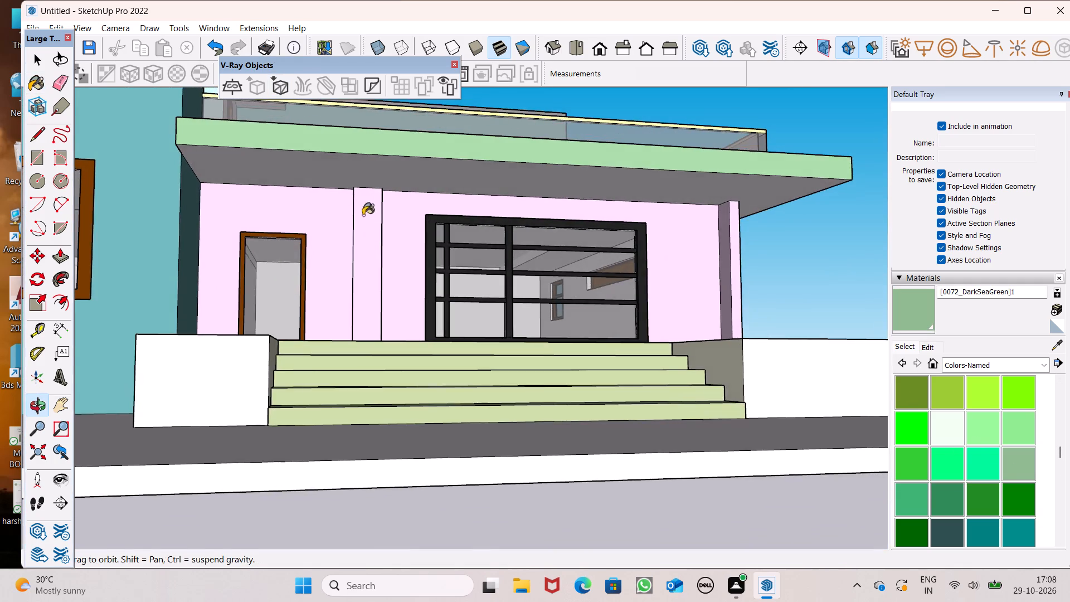
{"action": "scroll", "coordinate": [325, 171], "scroll_direction": "up", "scroll_amount": 7}
{"action": "left_click", "coordinate": [324, 164]}
{"action": "scroll", "coordinate": [466, 307], "scroll_direction": "down", "scroll_amount": 7}
{"action": "scroll", "coordinate": [442, 262], "scroll_direction": "down", "scroll_amount": 3}
{"action": "middle_click_drag", "start_coordinate": [326, 273], "coordinate": [521, 318]}
{"action": "scroll", "coordinate": [534, 292], "scroll_direction": "up", "scroll_amount": 6}
{"action": "left_click", "coordinate": [600, 309]}
{"action": "scroll", "coordinate": [560, 287], "scroll_direction": "down", "scroll_amount": 4}
Paint the slab's long side edge above the Thistle wall and its short rear edge 0072_DarkSeaGreen.
{"action": "middle_click_drag", "start_coordinate": [587, 313], "coordinate": [78, 340]}
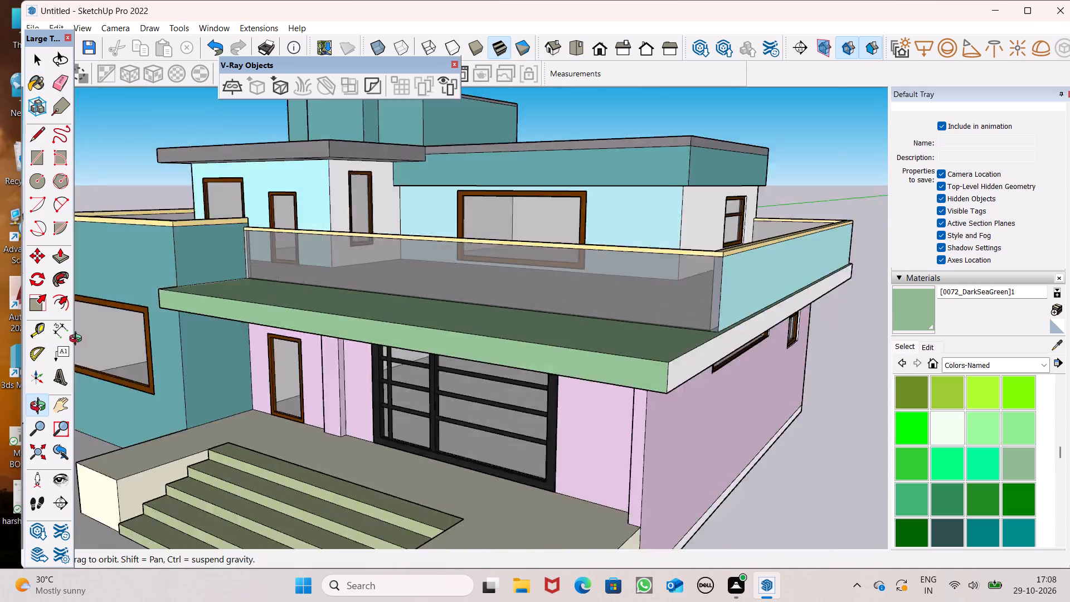
{"action": "middle_click_drag", "start_coordinate": [78, 340], "coordinate": [0, 325]}
{"action": "left_click", "coordinate": [363, 341]}
{"action": "scroll", "coordinate": [397, 375], "scroll_direction": "up", "scroll_amount": 1}
{"action": "middle_click_drag", "start_coordinate": [396, 365], "coordinate": [390, 251]}
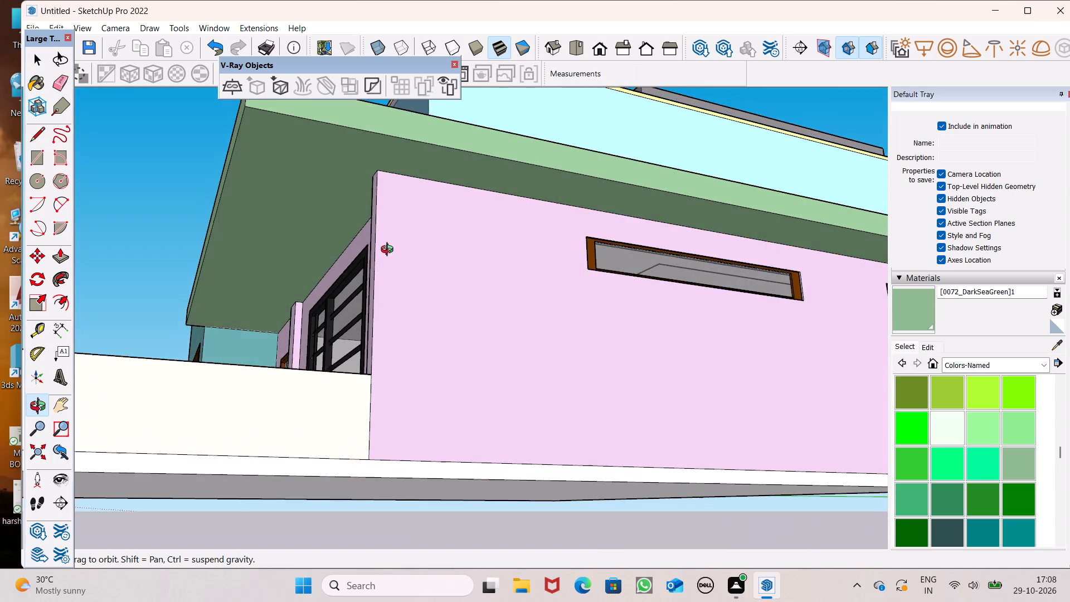
{"action": "middle_click_drag", "start_coordinate": [390, 251], "coordinate": [688, 377]}
{"action": "scroll", "coordinate": [436, 264], "scroll_direction": "down", "scroll_amount": 2}
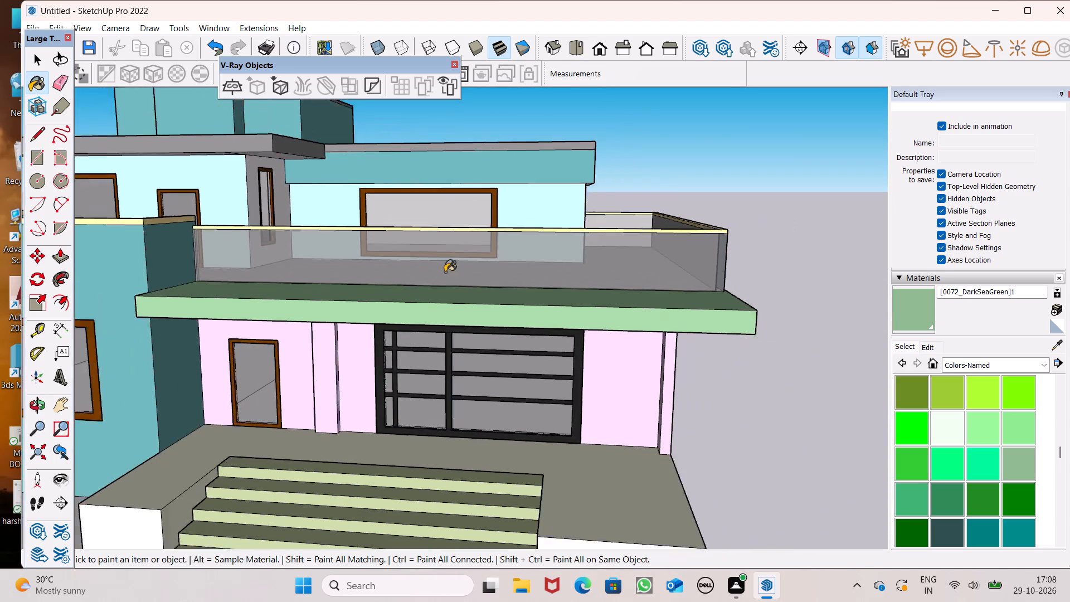
{"action": "scroll", "coordinate": [445, 272], "scroll_direction": "down", "scroll_amount": 3}
{"action": "scroll", "coordinate": [571, 309], "scroll_direction": "up", "scroll_amount": 1}
{"action": "middle_click_drag", "start_coordinate": [570, 305], "coordinate": [2, 249]}
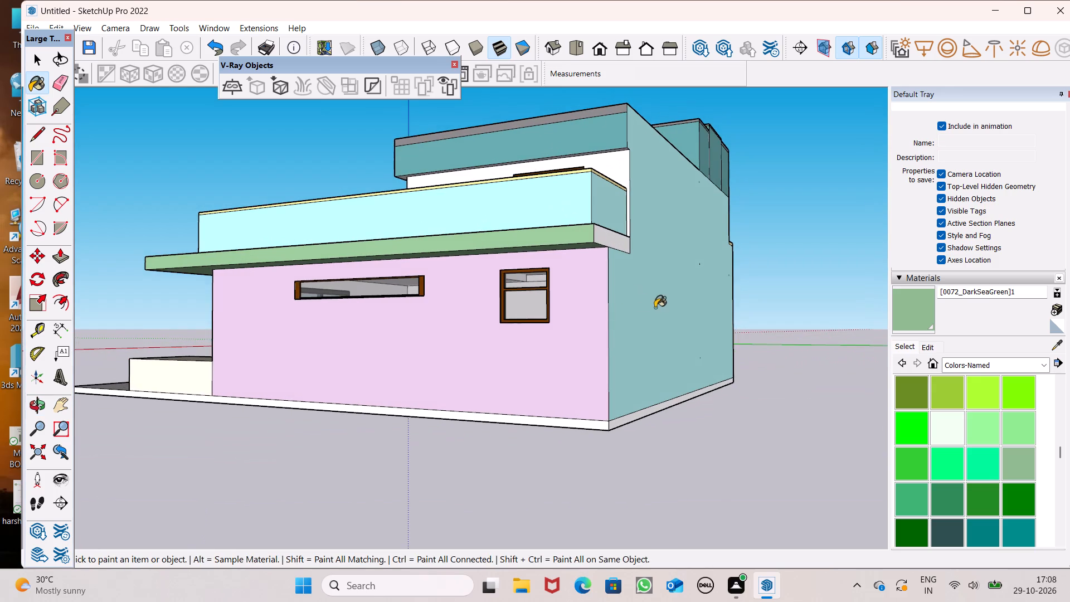
{"action": "middle_click_drag", "start_coordinate": [506, 365], "coordinate": [408, 407]}
{"action": "scroll", "coordinate": [465, 356], "scroll_direction": "up", "scroll_amount": 5}
{"action": "left_click", "coordinate": [442, 301]}
{"action": "scroll", "coordinate": [470, 307], "scroll_direction": "down", "scroll_amount": 2}
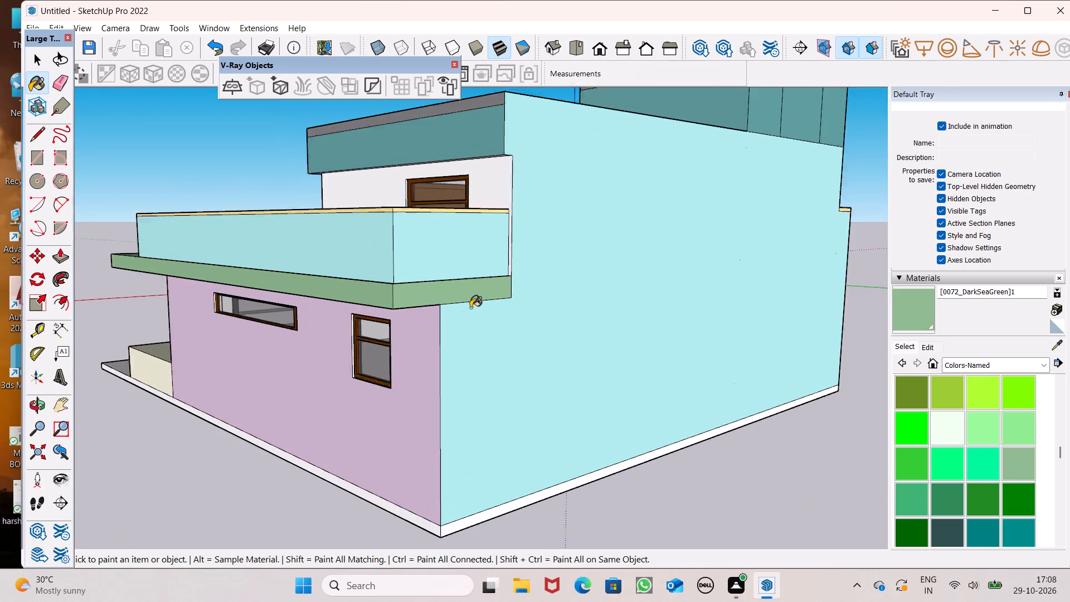
{"action": "scroll", "coordinate": [470, 308], "scroll_direction": "down", "scroll_amount": 2}
Examine the slab, terrace and upper storey from the side and front for faces still unpainted.
{"action": "middle_click_drag", "start_coordinate": [424, 329], "coordinate": [523, 371]}
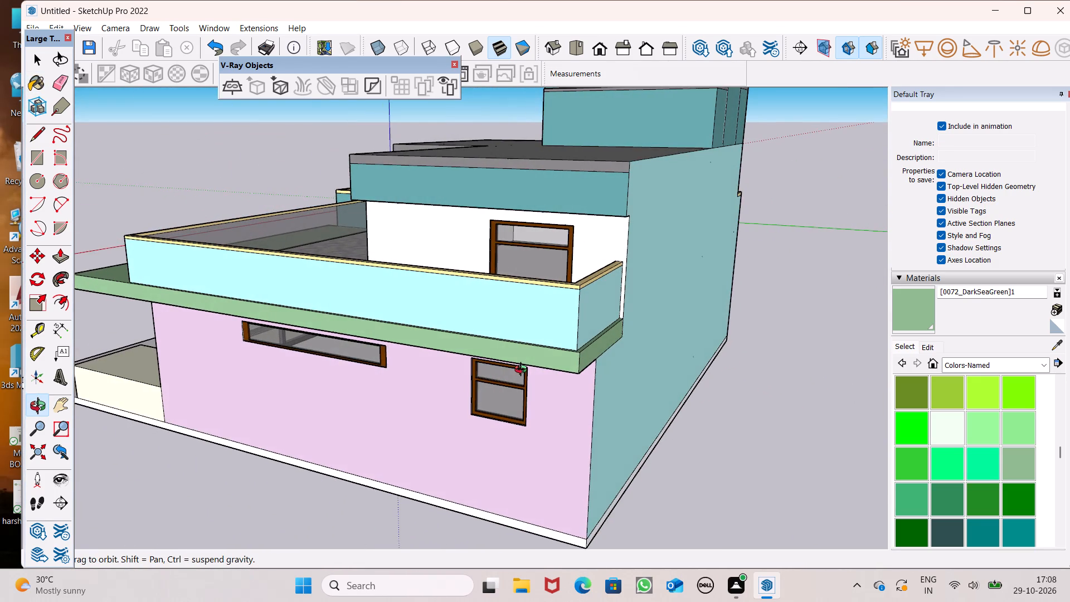
{"action": "middle_click_drag", "start_coordinate": [523, 371], "coordinate": [999, 321]}
{"action": "middle_click_drag", "start_coordinate": [433, 369], "coordinate": [593, 477]}
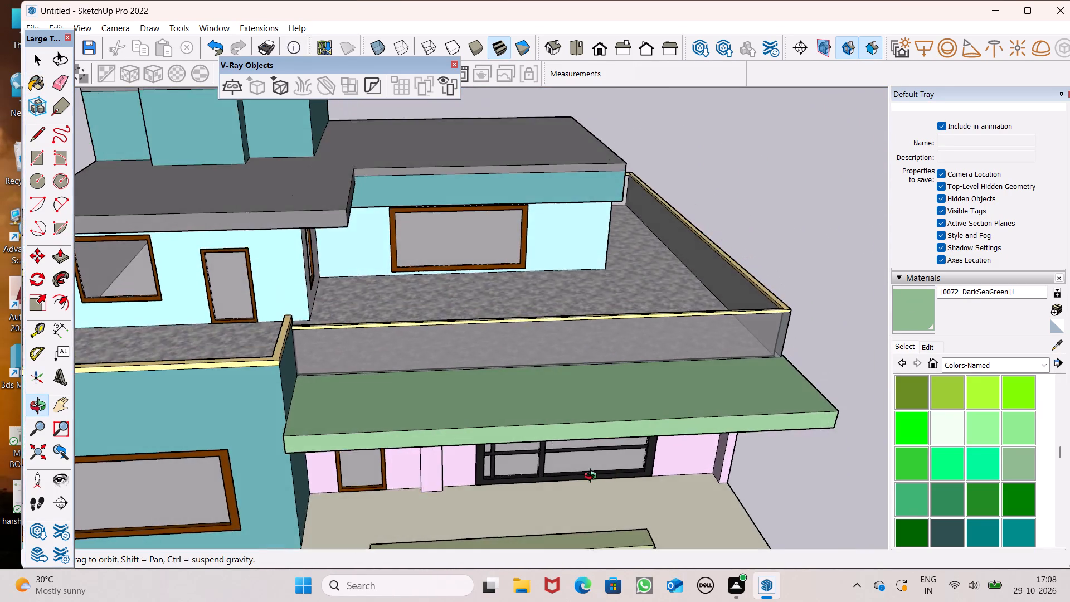
{"action": "middle_click_drag", "start_coordinate": [593, 477], "coordinate": [542, 389]}
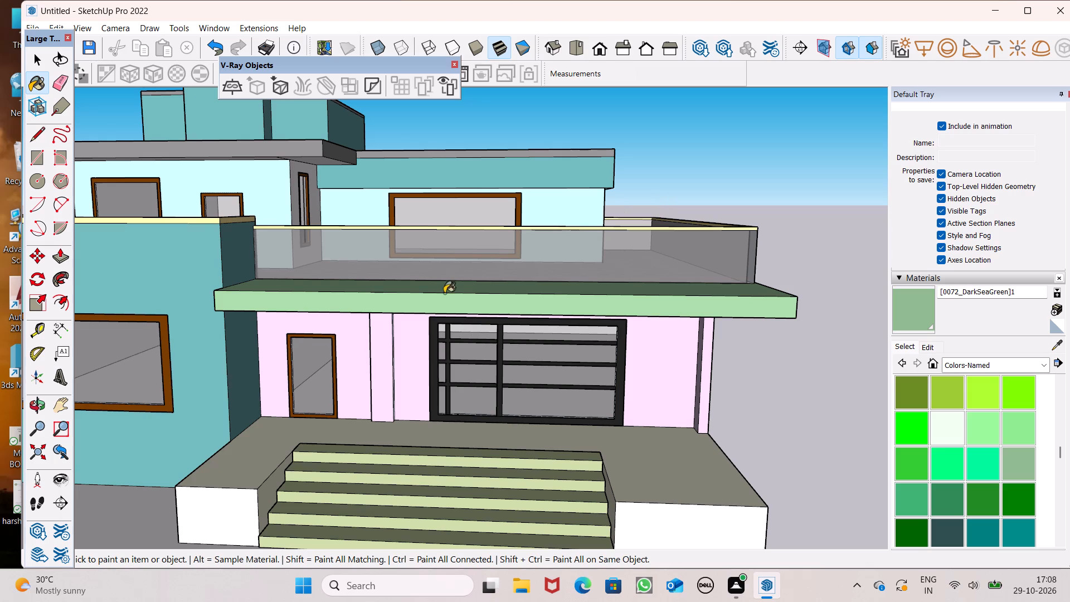
{"action": "scroll", "coordinate": [692, 440], "scroll_direction": "down", "scroll_amount": 2}
{"action": "middle_click_drag", "start_coordinate": [709, 438], "coordinate": [705, 446]}
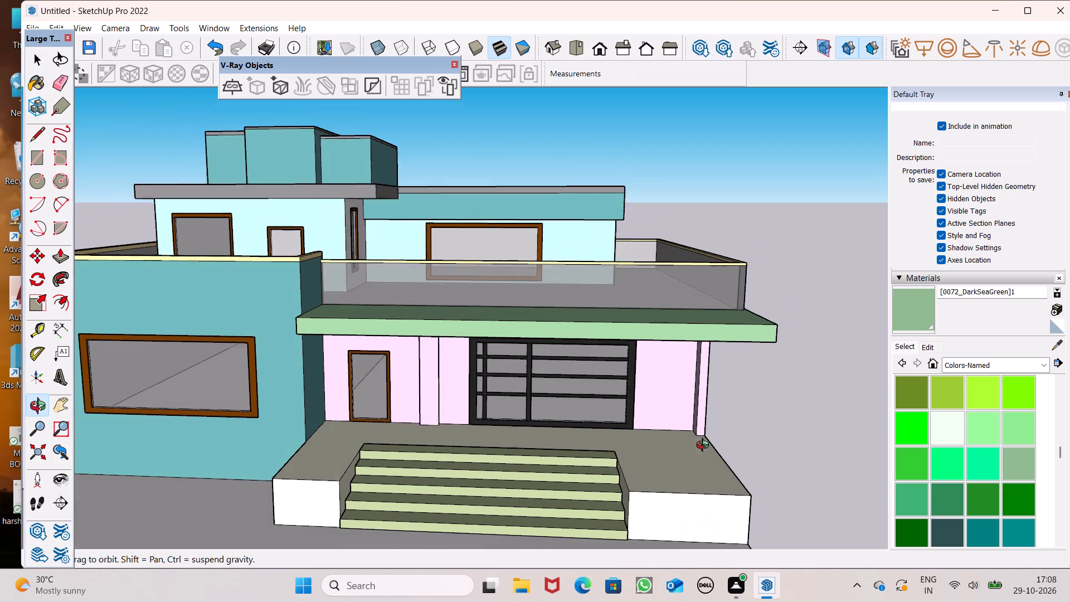
{"action": "middle_click_drag", "start_coordinate": [705, 446], "coordinate": [692, 500]}
Paint the remaining white upper-storey walls, including the narrow-window return wall beside the terrace, 0089_PaleTurquoise.
{"action": "scroll", "coordinate": [1009, 460], "scroll_direction": "down", "scroll_amount": 2}
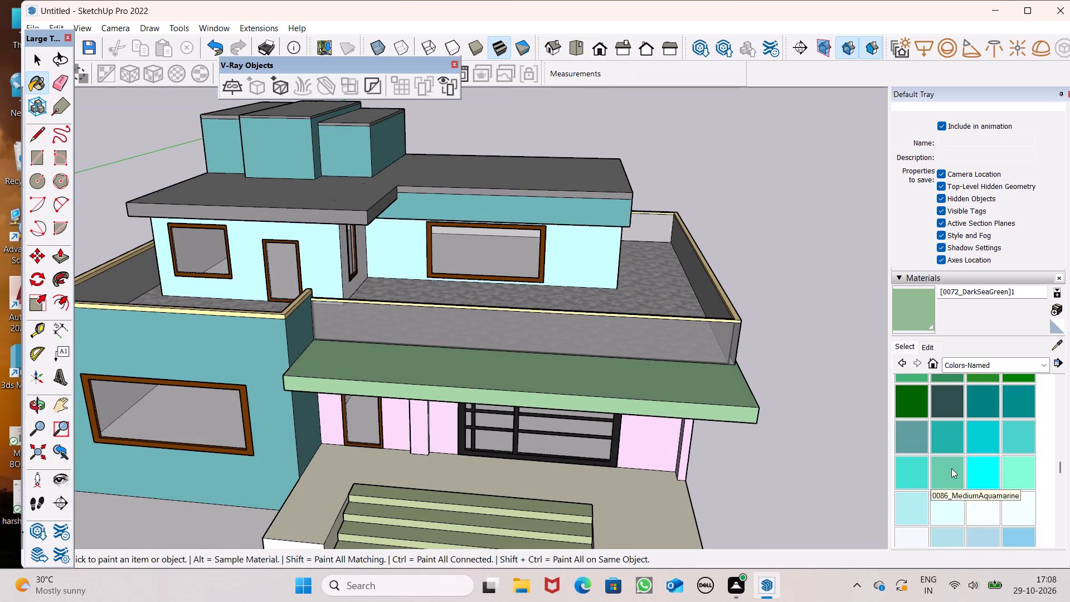
{"action": "left_click", "coordinate": [919, 499]}
{"action": "middle_click_drag", "start_coordinate": [803, 380], "coordinate": [280, 315]}
{"action": "scroll", "coordinate": [280, 315], "scroll_direction": "up", "scroll_amount": 1}
{"action": "scroll", "coordinate": [376, 268], "scroll_direction": "up", "scroll_amount": 4}
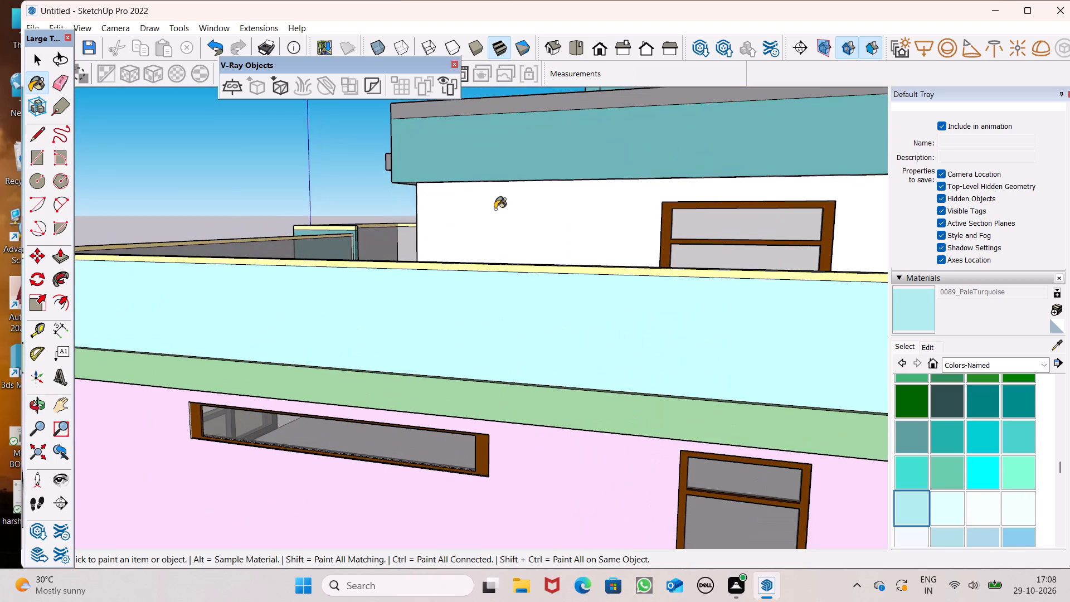
{"action": "left_click", "coordinate": [495, 209]}
{"action": "scroll", "coordinate": [416, 238], "scroll_direction": "up", "scroll_amount": 1}
{"action": "middle_click_drag", "start_coordinate": [417, 238], "coordinate": [751, 310]}
{"action": "scroll", "coordinate": [374, 217], "scroll_direction": "up", "scroll_amount": 5}
{"action": "left_click", "coordinate": [372, 216]}
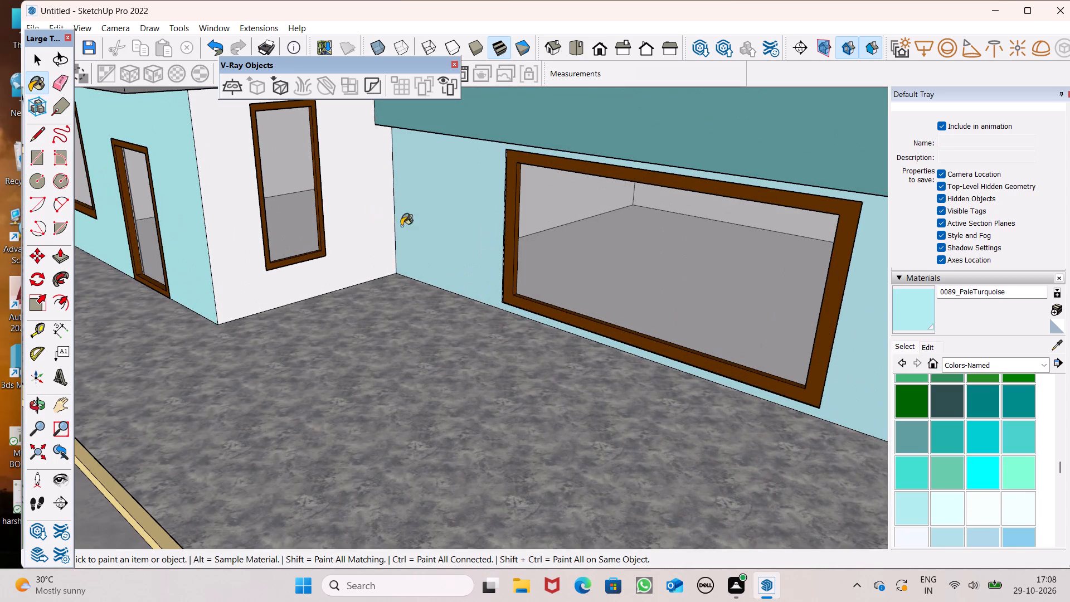
{"action": "scroll", "coordinate": [515, 264], "scroll_direction": "down", "scroll_amount": 3}
{"action": "middle_click_drag", "start_coordinate": [493, 273], "coordinate": [660, 279]}
{"action": "scroll", "coordinate": [492, 242], "scroll_direction": "up", "scroll_amount": 5}
{"action": "left_click", "coordinate": [492, 240]}
{"action": "scroll", "coordinate": [369, 259], "scroll_direction": "down", "scroll_amount": 2}
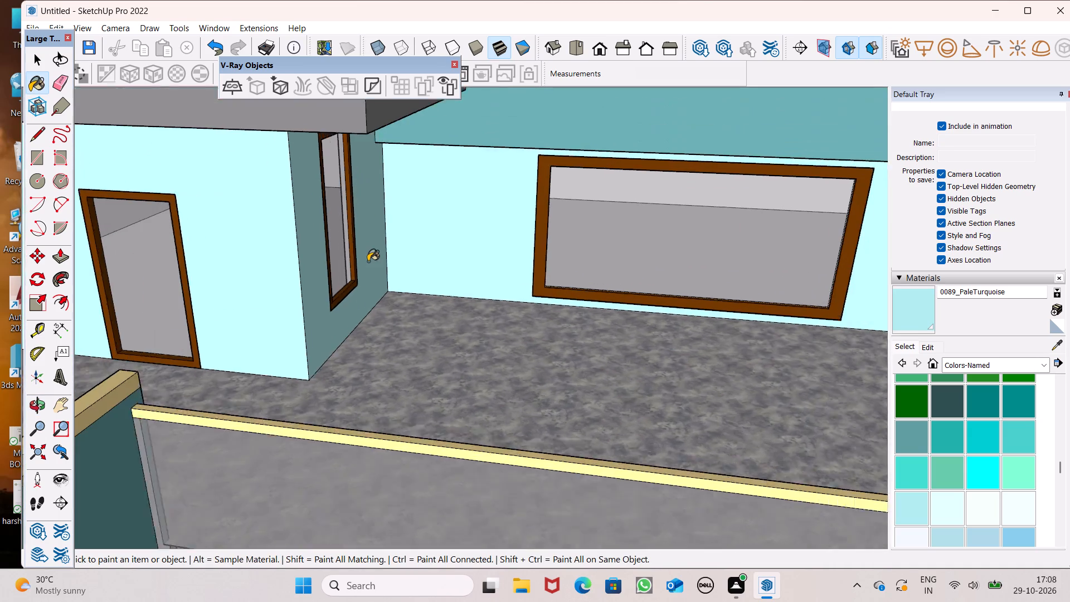
Examine the painted house from the side, terrace and front for faces still unpainted.
{"action": "scroll", "coordinate": [368, 261], "scroll_direction": "down", "scroll_amount": 7}
{"action": "middle_click_drag", "start_coordinate": [465, 259], "coordinate": [869, 297]}
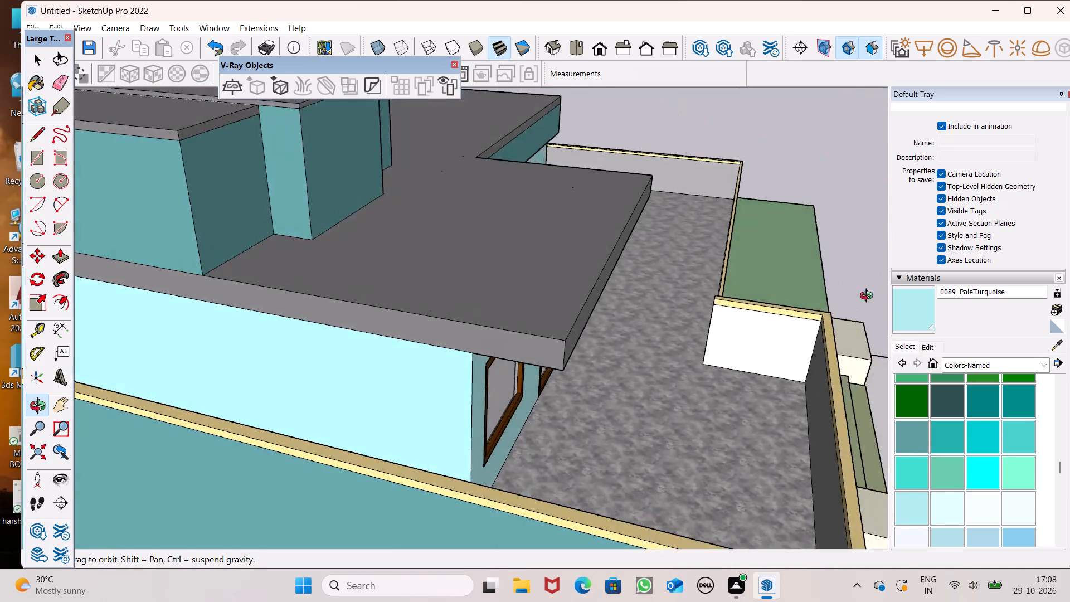
{"action": "middle_click_drag", "start_coordinate": [869, 297], "coordinate": [0, 248]}
{"action": "middle_click_drag", "start_coordinate": [561, 305], "coordinate": [380, 276]}
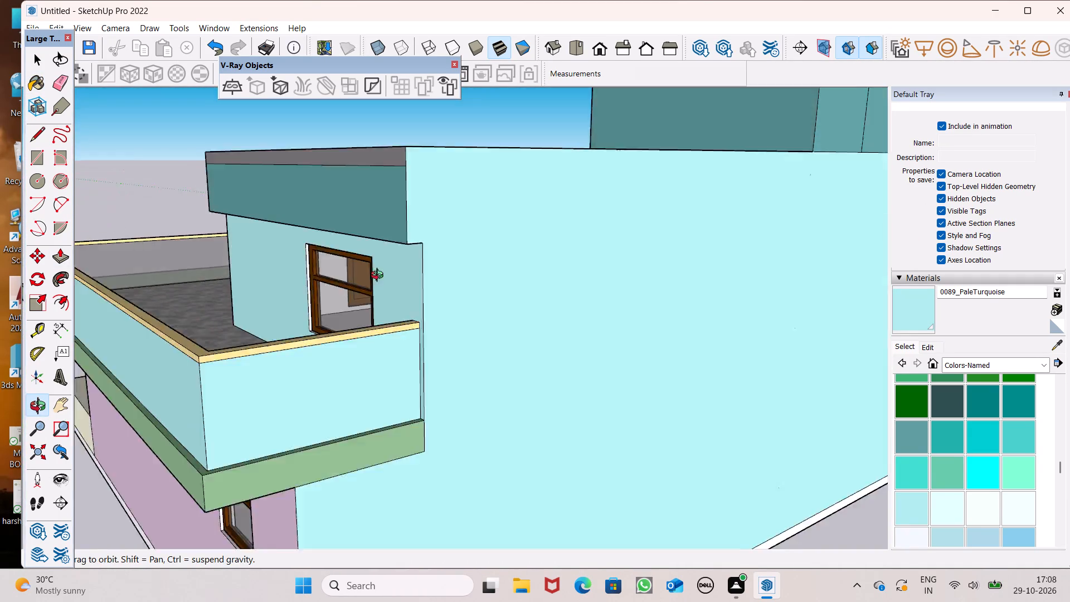
{"action": "middle_click_drag", "start_coordinate": [380, 276], "coordinate": [994, 269]}
{"action": "scroll", "coordinate": [760, 293], "scroll_direction": "down", "scroll_amount": 1}
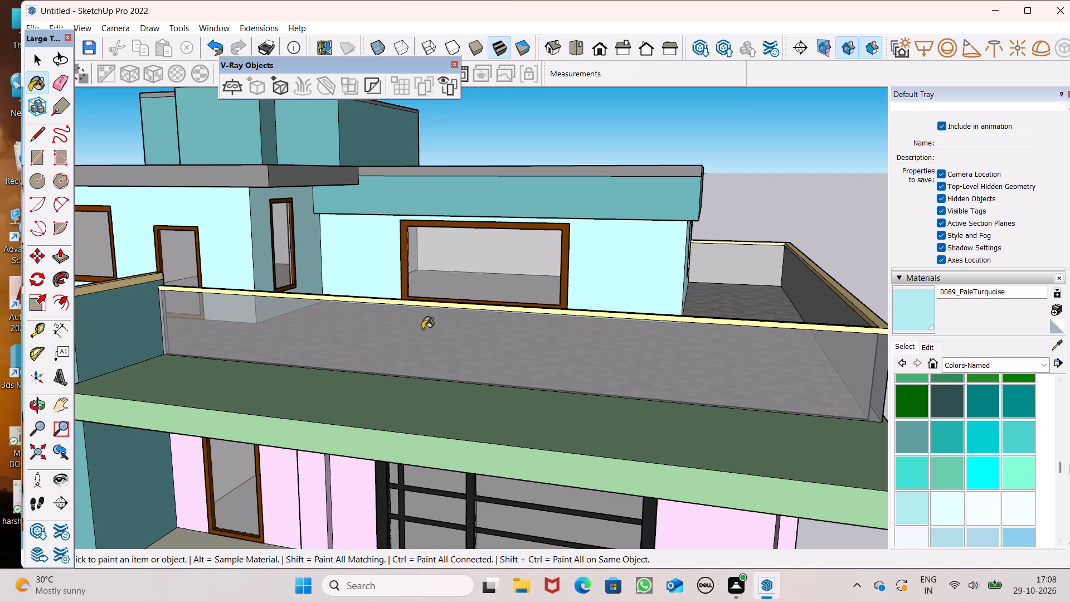
{"action": "scroll", "coordinate": [468, 237], "scroll_direction": "down", "scroll_amount": 6}
{"action": "scroll", "coordinate": [542, 177], "scroll_direction": "down", "scroll_amount": 3}
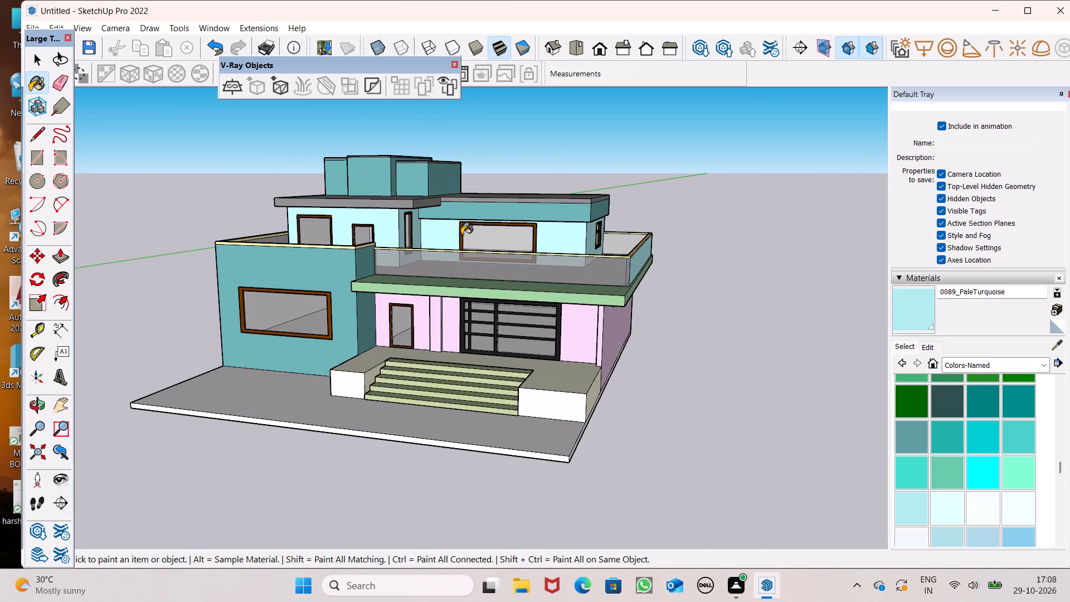
{"action": "middle_click_drag", "start_coordinate": [480, 216], "coordinate": [617, 192]}
{"action": "scroll", "coordinate": [616, 269], "scroll_direction": "up", "scroll_amount": 1}
{"action": "scroll", "coordinate": [598, 265], "scroll_direction": "down", "scroll_amount": 2}
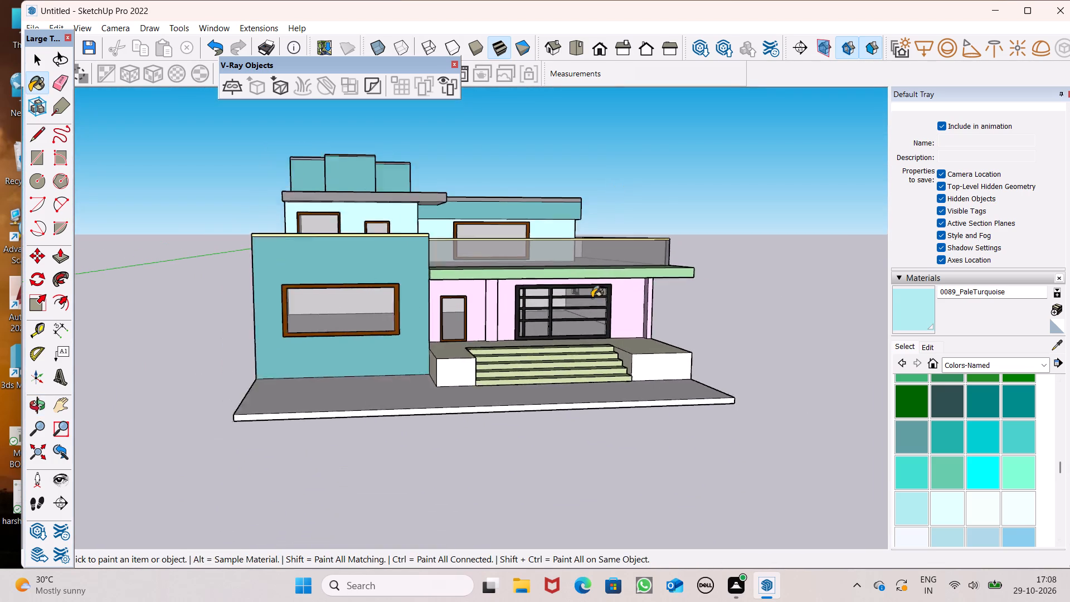
{"action": "scroll", "coordinate": [592, 298], "scroll_direction": "down", "scroll_amount": 1}
{"action": "middle_click_drag", "start_coordinate": [599, 309], "coordinate": [557, 372]}
{"action": "scroll", "coordinate": [557, 372], "scroll_direction": "up", "scroll_amount": 1}
{"action": "scroll", "coordinate": [594, 258], "scroll_direction": "down", "scroll_amount": 2}
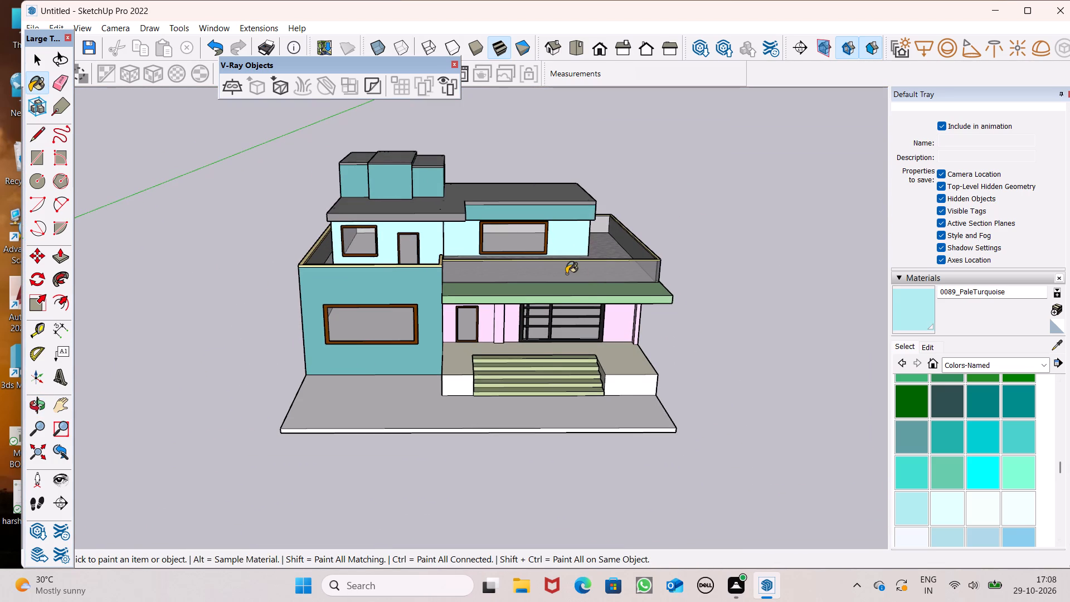
{"action": "scroll", "coordinate": [567, 283], "scroll_direction": "down", "scroll_amount": 1}
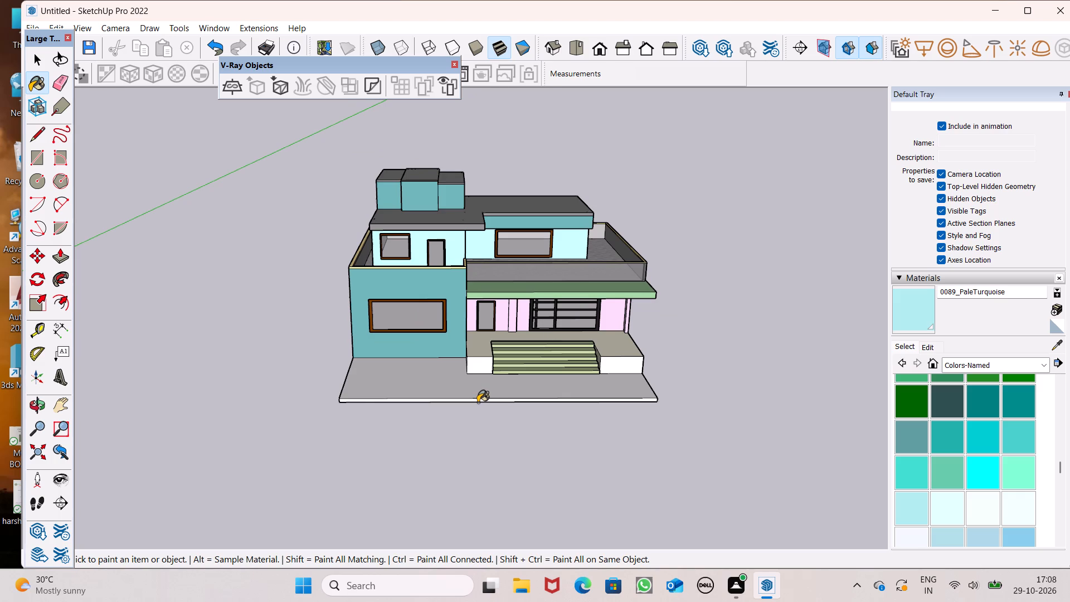
Draw a planter rectangle about 21' 9" by 7' 9" on the ground slab against the CadetBlue front wall.
{"action": "scroll", "coordinate": [357, 421], "scroll_direction": "up", "scroll_amount": 5}
{"action": "middle_click_drag", "start_coordinate": [434, 416], "coordinate": [429, 504]}
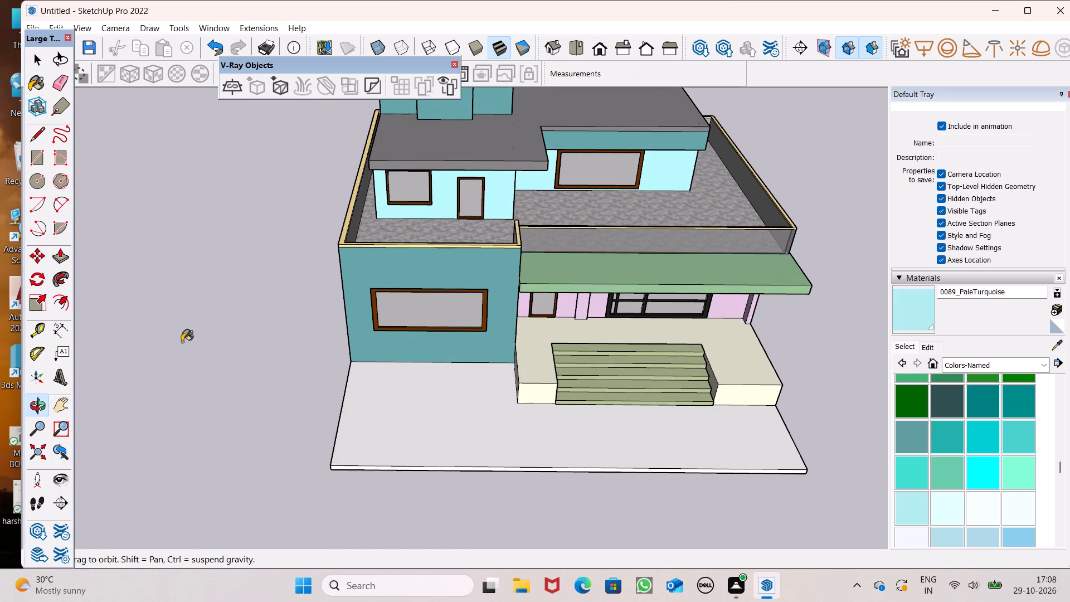
{"action": "left_click", "coordinate": [35, 161]}
{"action": "scroll", "coordinate": [431, 364], "scroll_direction": "up", "scroll_amount": 5}
{"action": "scroll", "coordinate": [280, 427], "scroll_direction": "up", "scroll_amount": 5}
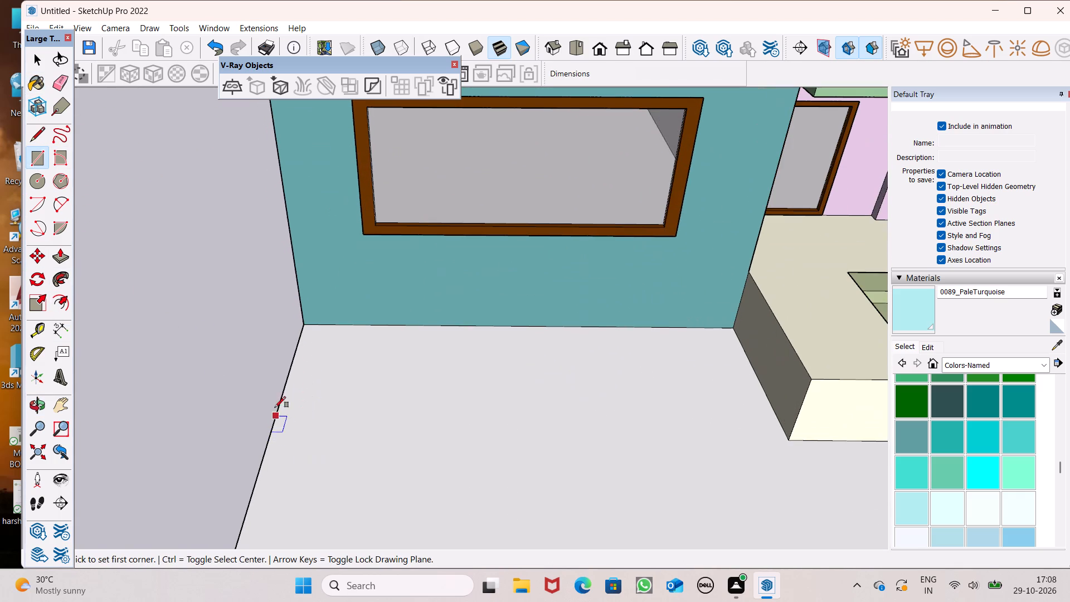
{"action": "left_click", "coordinate": [333, 323]}
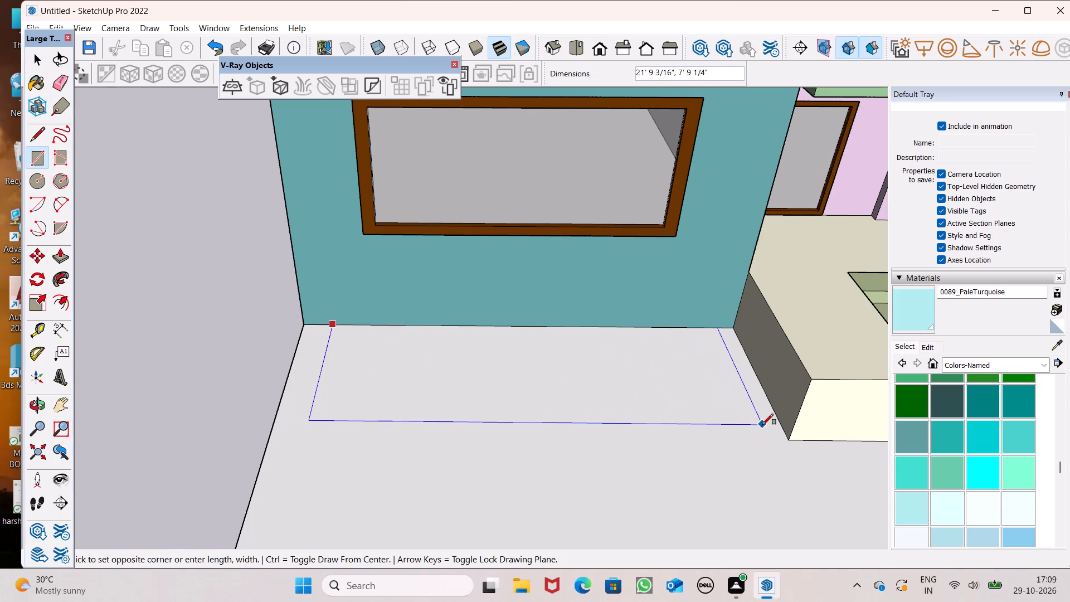
{"action": "left_click", "coordinate": [763, 424]}
Offset the planter rectangle's outline a few inches inward to form a narrow border strip.
{"action": "left_click", "coordinate": [61, 300]}
{"action": "scroll", "coordinate": [339, 362], "scroll_direction": "up", "scroll_amount": 3}
{"action": "left_click_drag", "start_coordinate": [322, 383], "coordinate": [322, 389]}
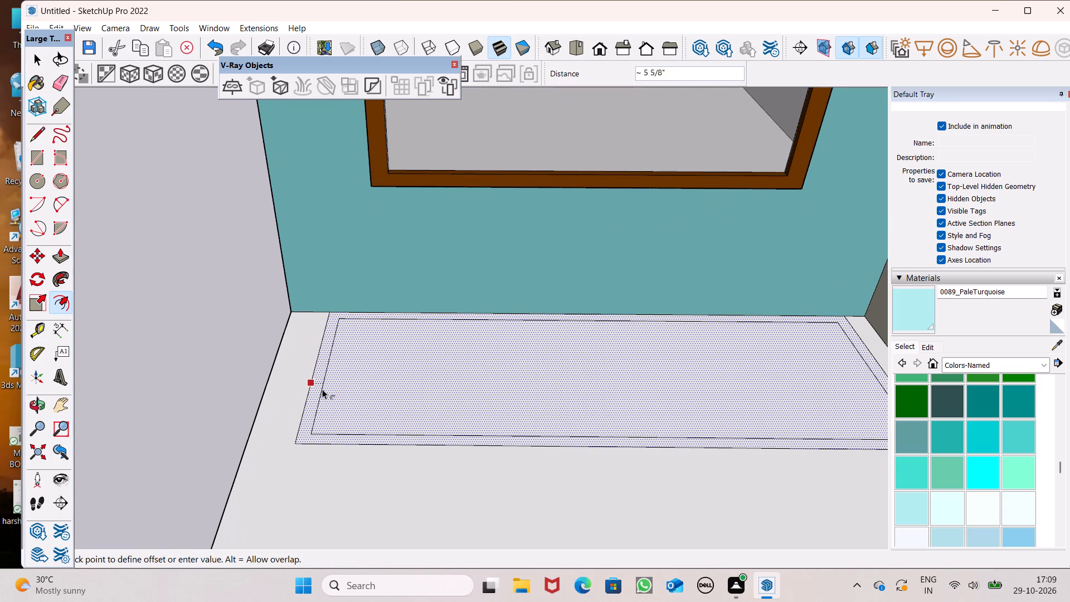
{"action": "left_click_drag", "start_coordinate": [322, 389], "coordinate": [318, 395]}
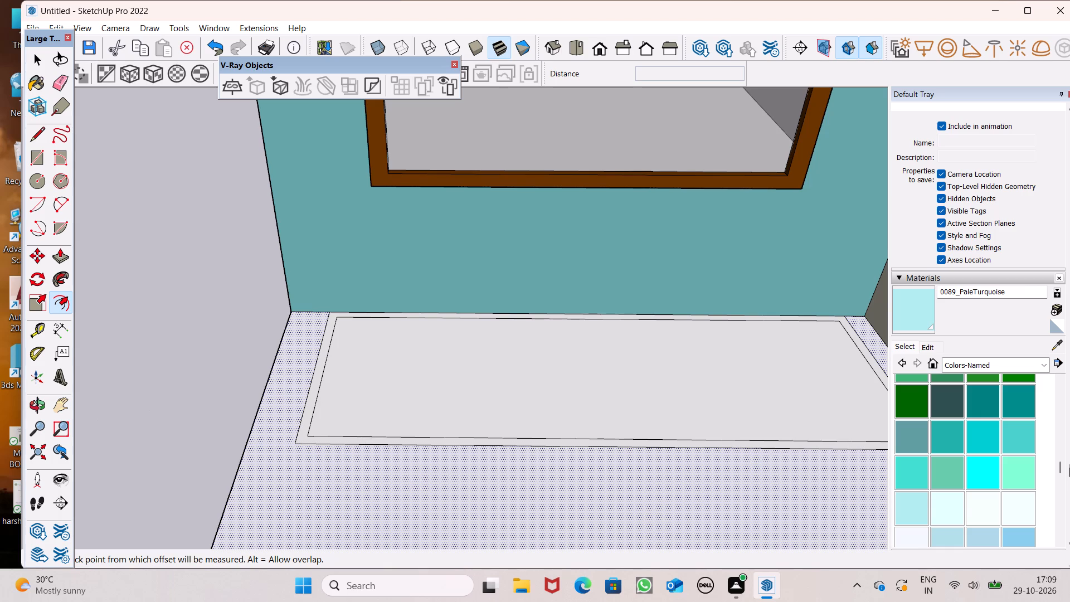
Paint the planter's border strip with Concrete Block Retaining Gray from the Landscaping, Fencing and Vegetation materials.
{"action": "scroll", "coordinate": [960, 429], "scroll_direction": "down", "scroll_amount": 3}
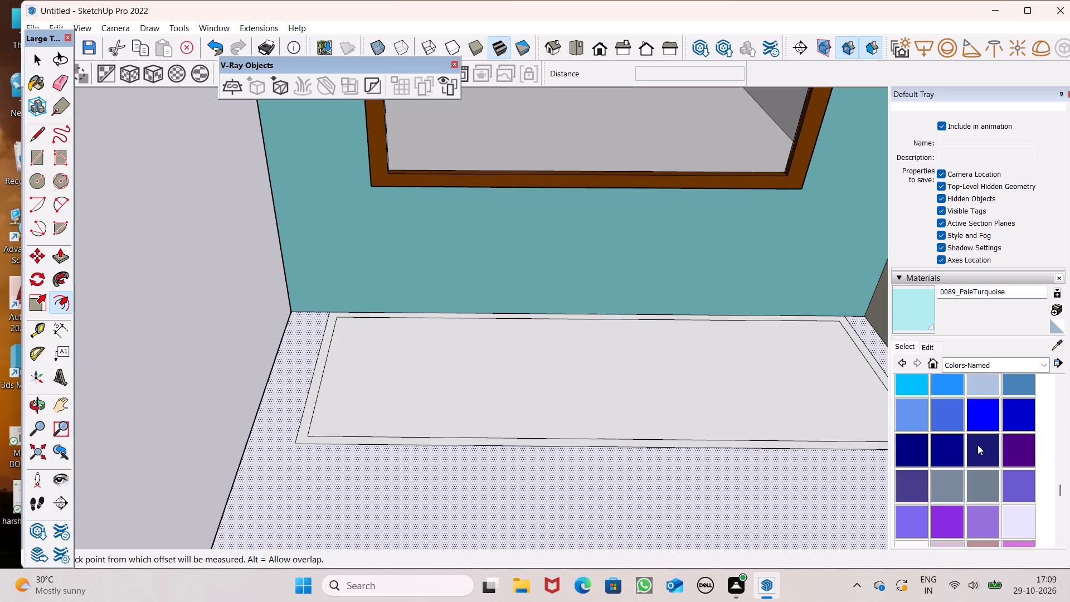
{"action": "left_click", "coordinate": [984, 361]}
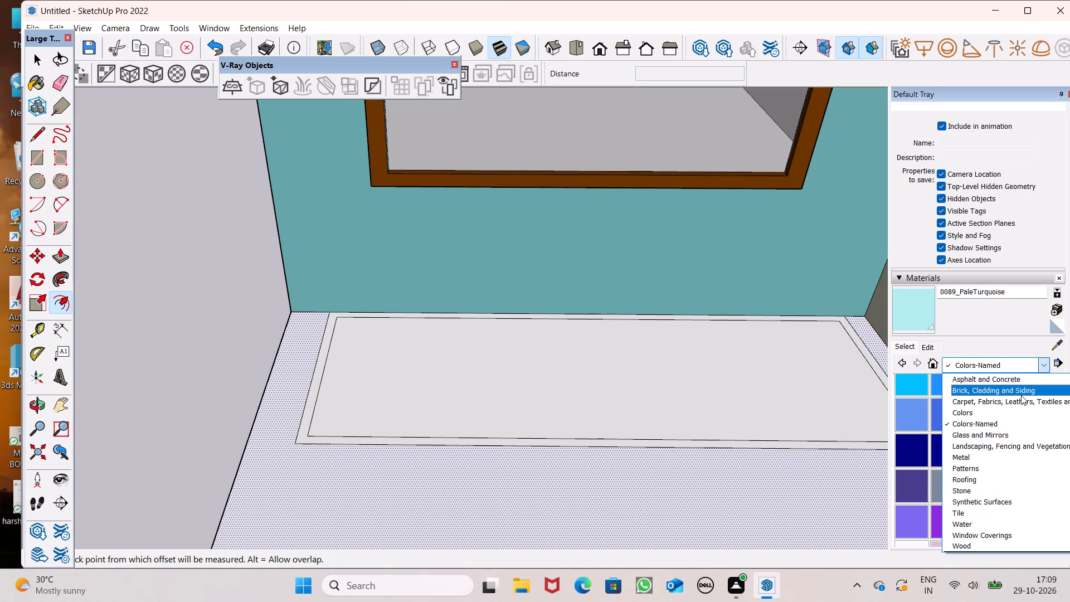
{"action": "left_click", "coordinate": [1014, 449]}
{"action": "left_click", "coordinate": [957, 382]}
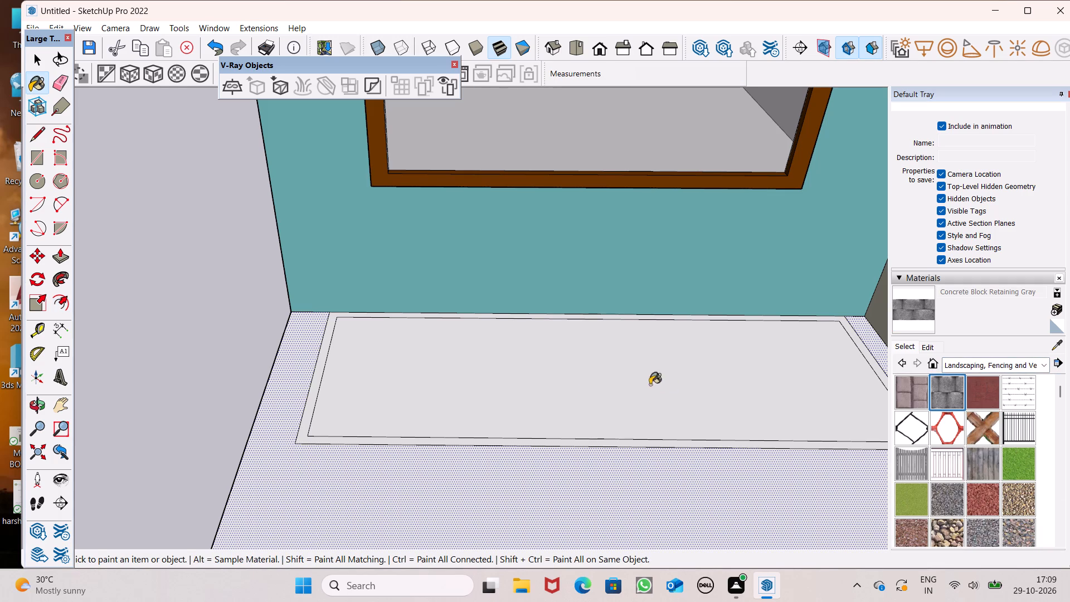
{"action": "scroll", "coordinate": [304, 428], "scroll_direction": "up", "scroll_amount": 4}
{"action": "left_click", "coordinate": [304, 428]}
{"action": "scroll", "coordinate": [104, 460], "scroll_direction": "down", "scroll_amount": 4}
{"action": "scroll", "coordinate": [74, 519], "scroll_direction": "down", "scroll_amount": 2}
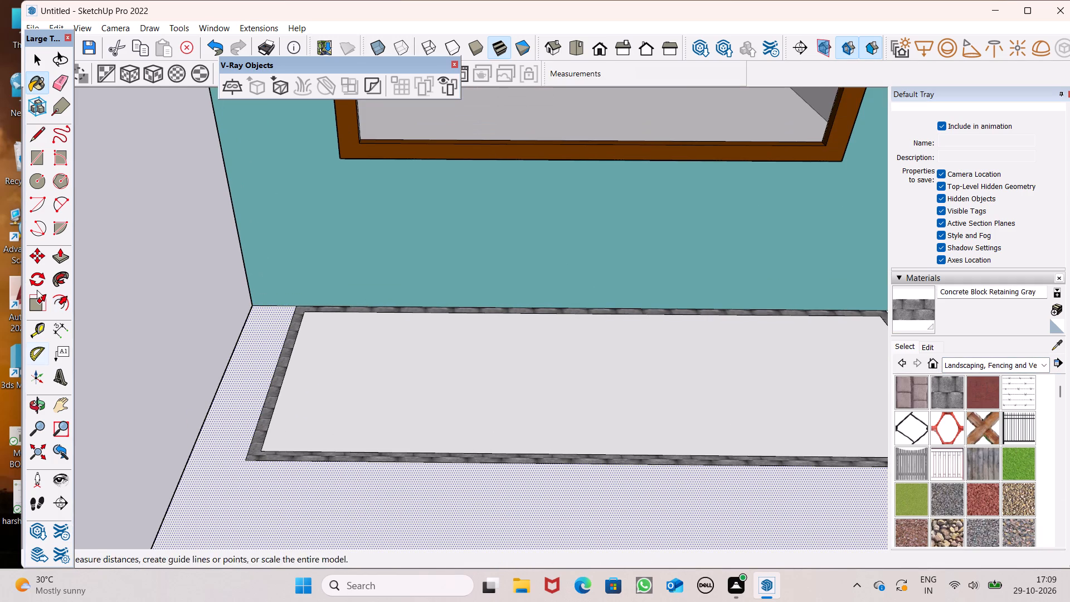
Push/Pull the planter's border strip upward into a low block wall, undoing the first pull and redoing it.
{"action": "left_click", "coordinate": [58, 258]}
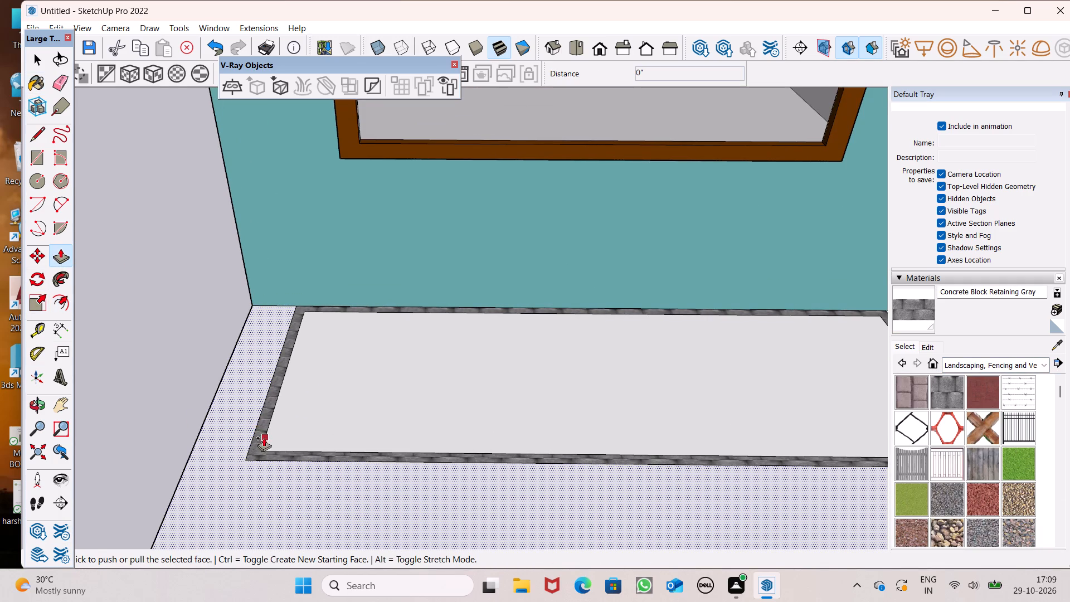
{"action": "left_click_drag", "start_coordinate": [257, 440], "coordinate": [257, 421]}
{"action": "key", "text": "ctrl+z"}
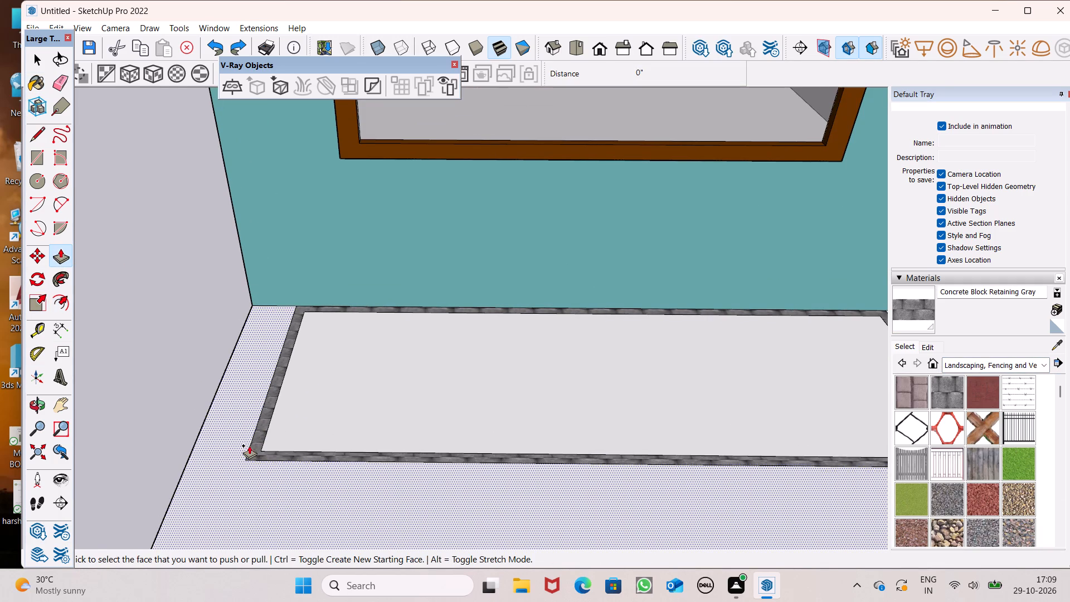
{"action": "left_click_drag", "start_coordinate": [256, 449], "coordinate": [257, 410]}
{"action": "scroll", "coordinate": [219, 384], "scroll_direction": "down", "scroll_amount": 8}
{"action": "key", "text": "space"}
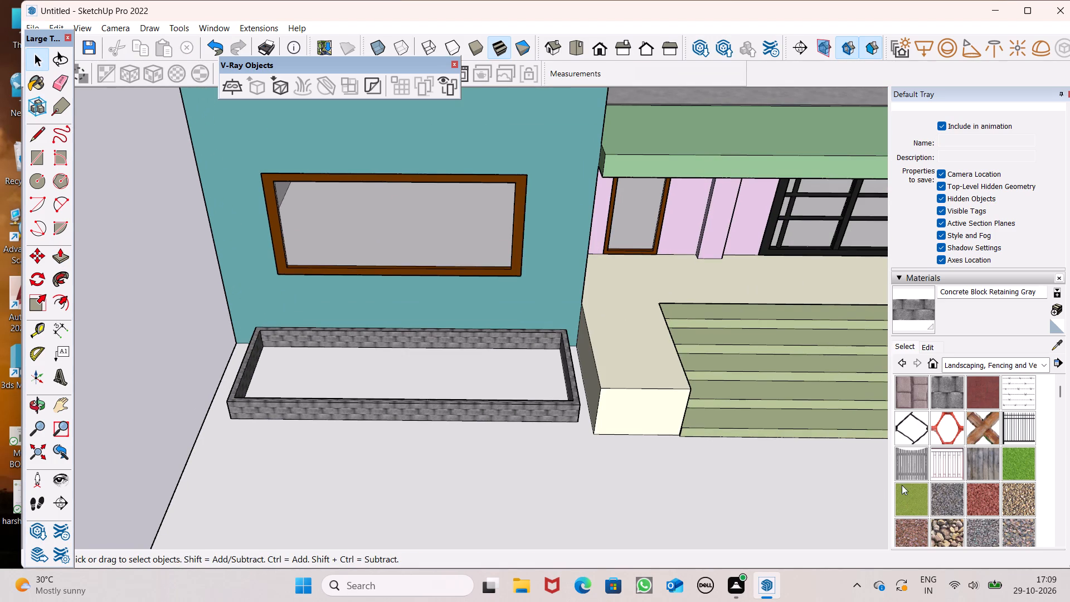
Paint the planter bed inside the block wall with Grass Light Green.
{"action": "left_click", "coordinate": [923, 488]}
{"action": "left_click", "coordinate": [368, 366]}
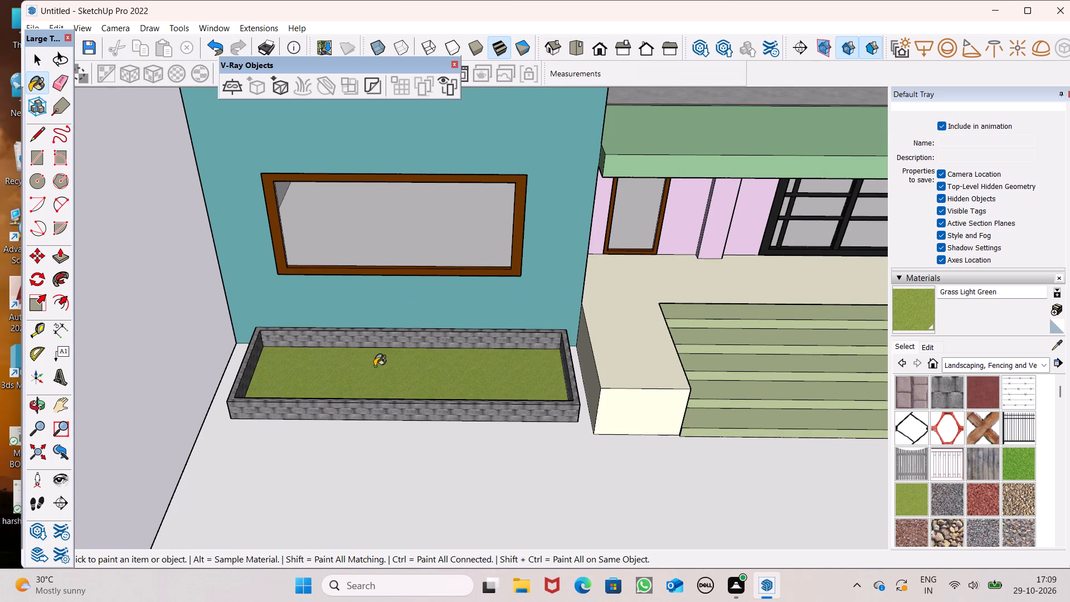
Paint the top of the ground slab in front of the house with Pavers with Grass Brick.
{"action": "scroll", "coordinate": [354, 455], "scroll_direction": "down", "scroll_amount": 3}
{"action": "scroll", "coordinate": [406, 439], "scroll_direction": "down", "scroll_amount": 3}
{"action": "scroll", "coordinate": [370, 365], "scroll_direction": "down", "scroll_amount": 4}
{"action": "middle_click_drag", "start_coordinate": [401, 488], "coordinate": [423, 417]}
{"action": "scroll", "coordinate": [423, 417], "scroll_direction": "up", "scroll_amount": 1}
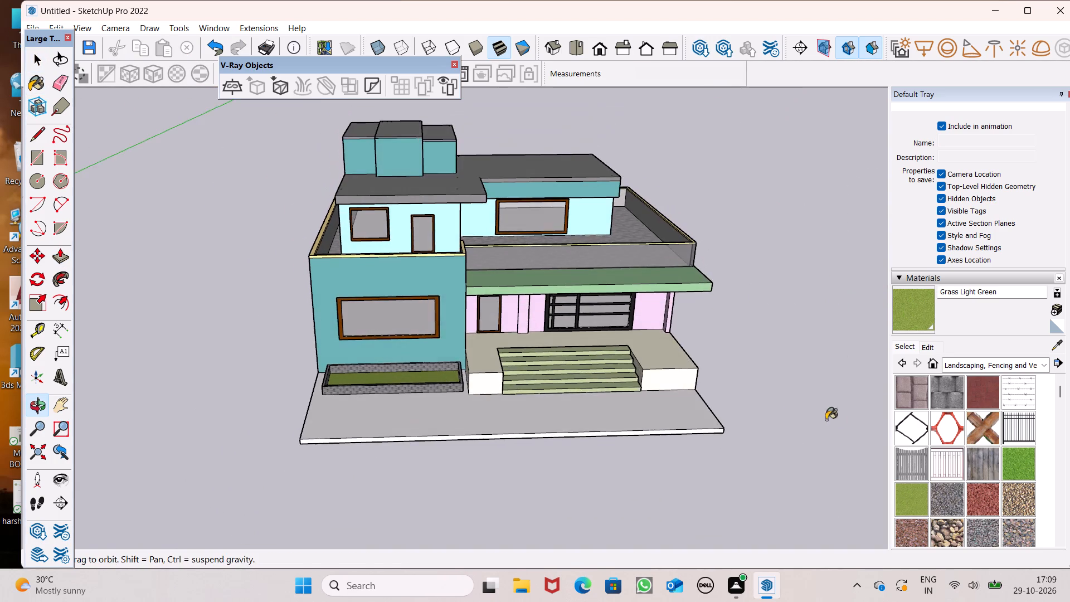
{"action": "scroll", "coordinate": [932, 482], "scroll_direction": "down", "scroll_amount": 4}
{"action": "left_click", "coordinate": [952, 375]}
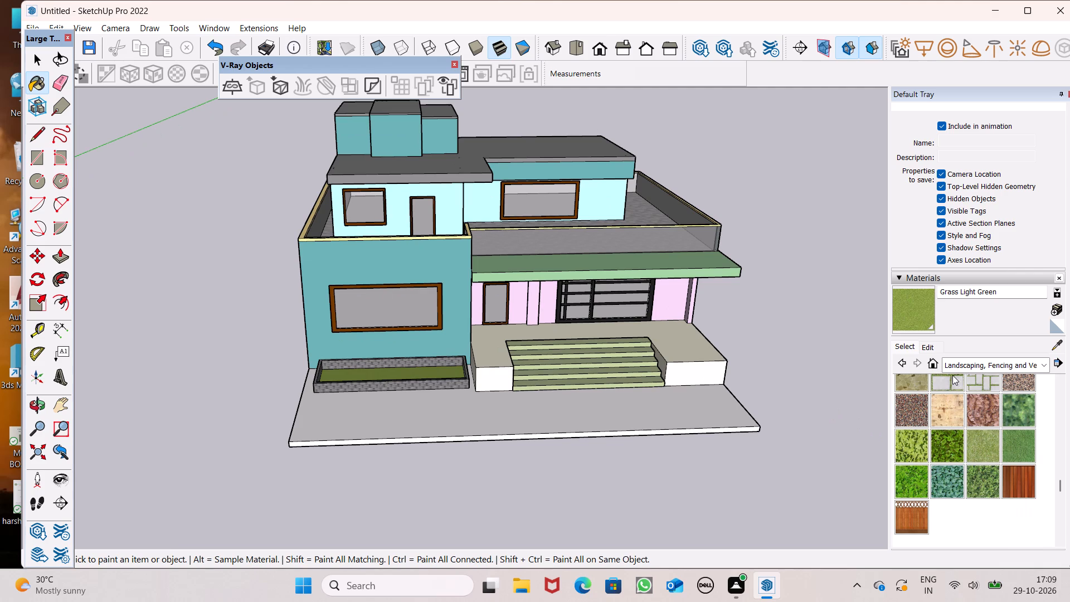
{"action": "left_click", "coordinate": [456, 416]}
Set the Pavers with Grass Brick texture width to 6'.
{"action": "middle_click_drag", "start_coordinate": [567, 449], "coordinate": [543, 541]}
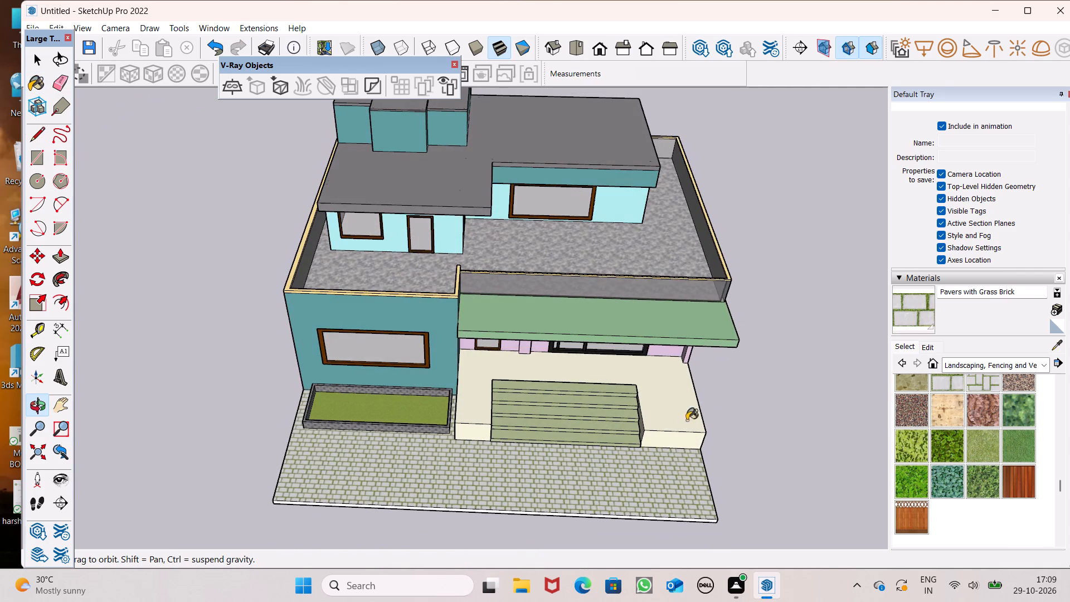
{"action": "left_click", "coordinate": [923, 342]}
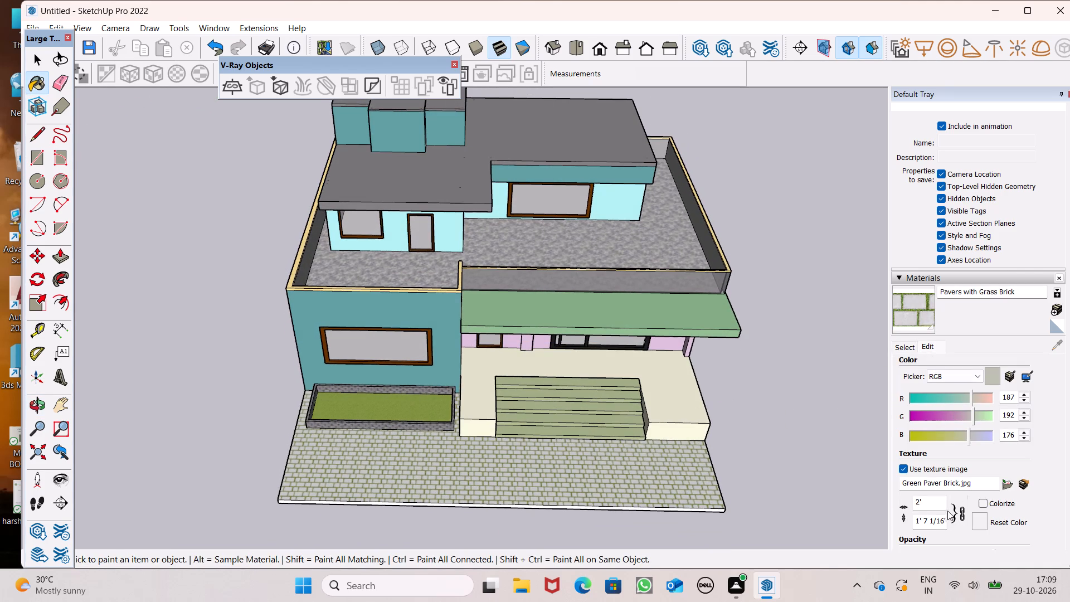
{"action": "left_click", "coordinate": [929, 497]}
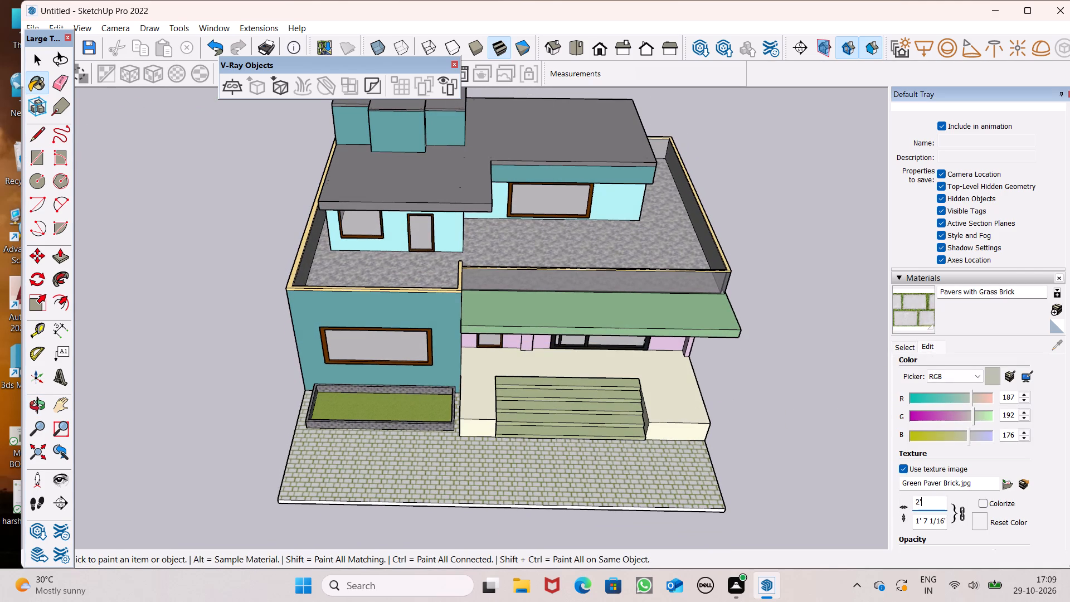
{"action": "key", "text": "BackSpace"}
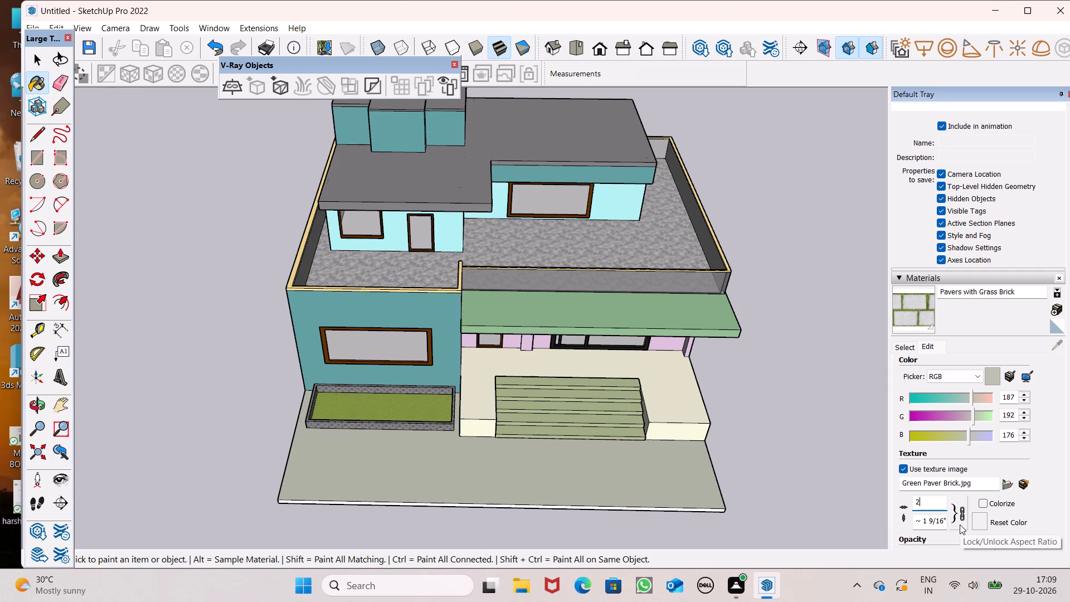
{"action": "key", "text": "BackSpace"}
{"action": "type", "text": "6'"}
{"action": "key", "text": "Return"}
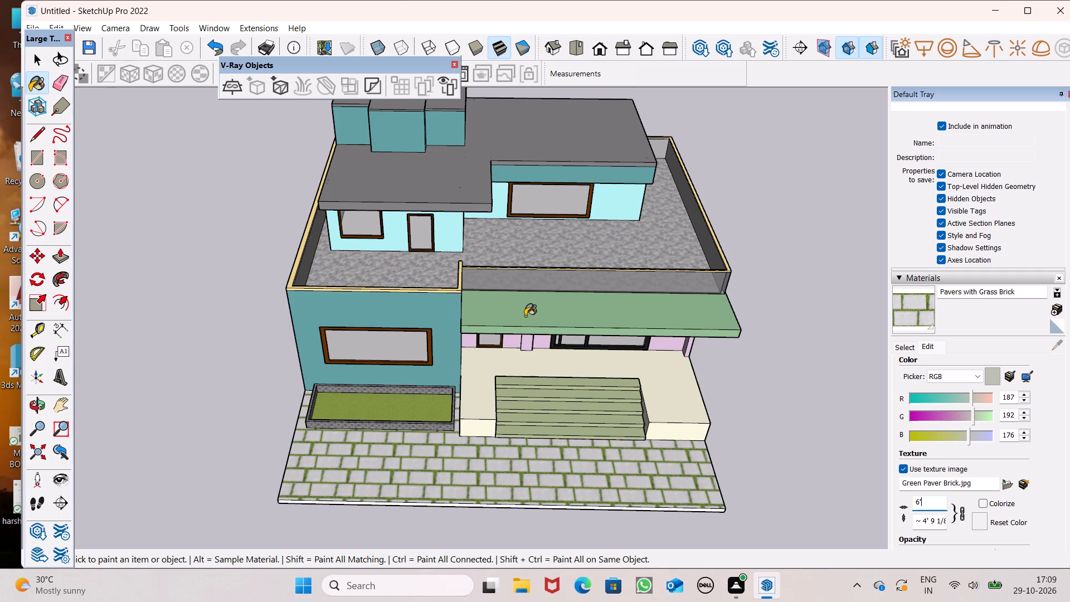
{"action": "scroll", "coordinate": [913, 127], "scroll_direction": "down", "scroll_amount": 5}
{"action": "scroll", "coordinate": [390, 299], "scroll_direction": "down", "scroll_amount": 4}
{"action": "middle_click_drag", "start_coordinate": [340, 313], "coordinate": [301, 197]}
{"action": "scroll", "coordinate": [301, 197], "scroll_direction": "up", "scroll_amount": 1}
{"action": "key", "text": "space"}
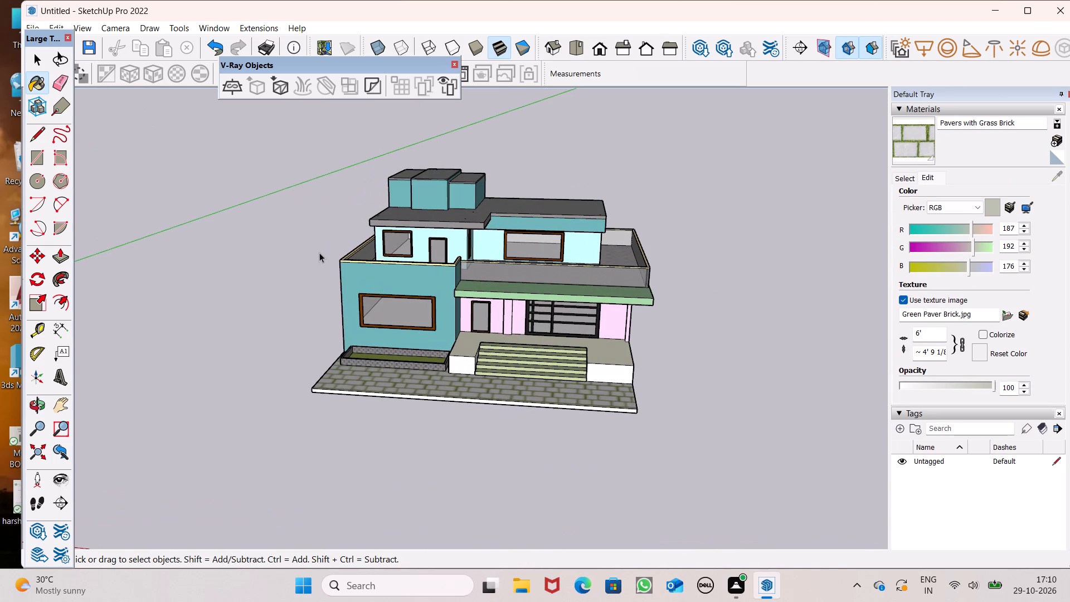
Search the 3D Warehouse components for "planta".
{"action": "scroll", "coordinate": [998, 225], "scroll_direction": "up", "scroll_amount": 12}
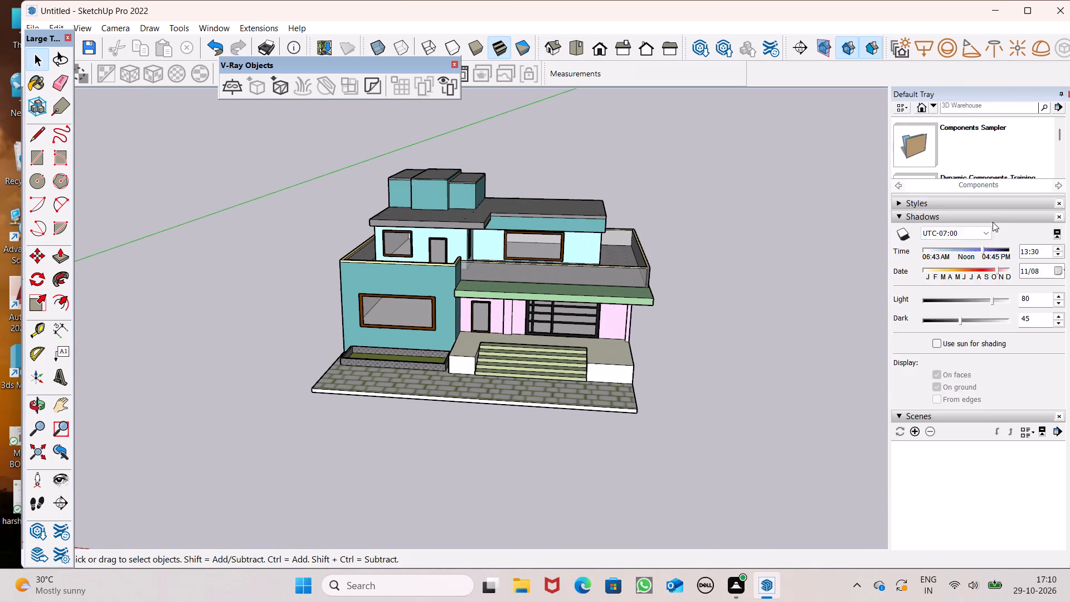
{"action": "scroll", "coordinate": [993, 229], "scroll_direction": "up", "scroll_amount": 7}
{"action": "scroll", "coordinate": [976, 314], "scroll_direction": "up", "scroll_amount": 6}
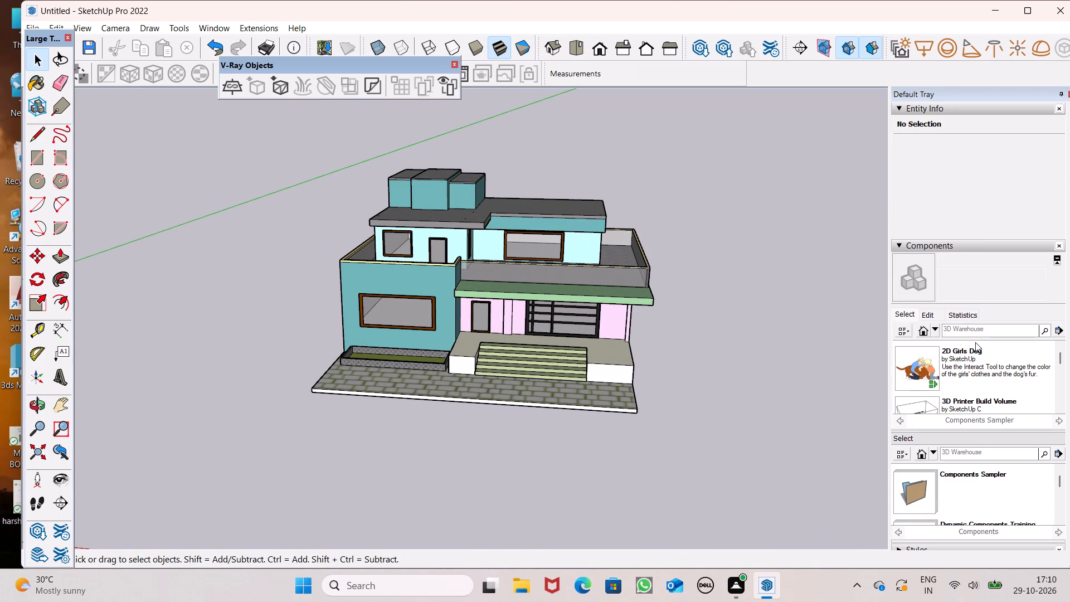
{"action": "left_click", "coordinate": [971, 328]}
{"action": "type", "text": "planta"}
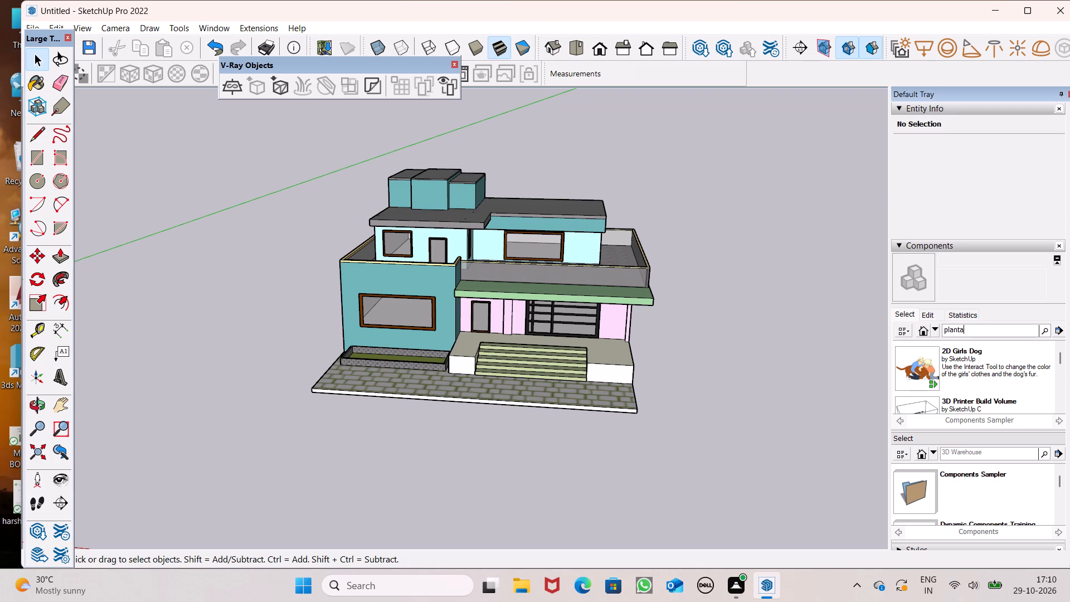
{"action": "key", "text": "Return"}
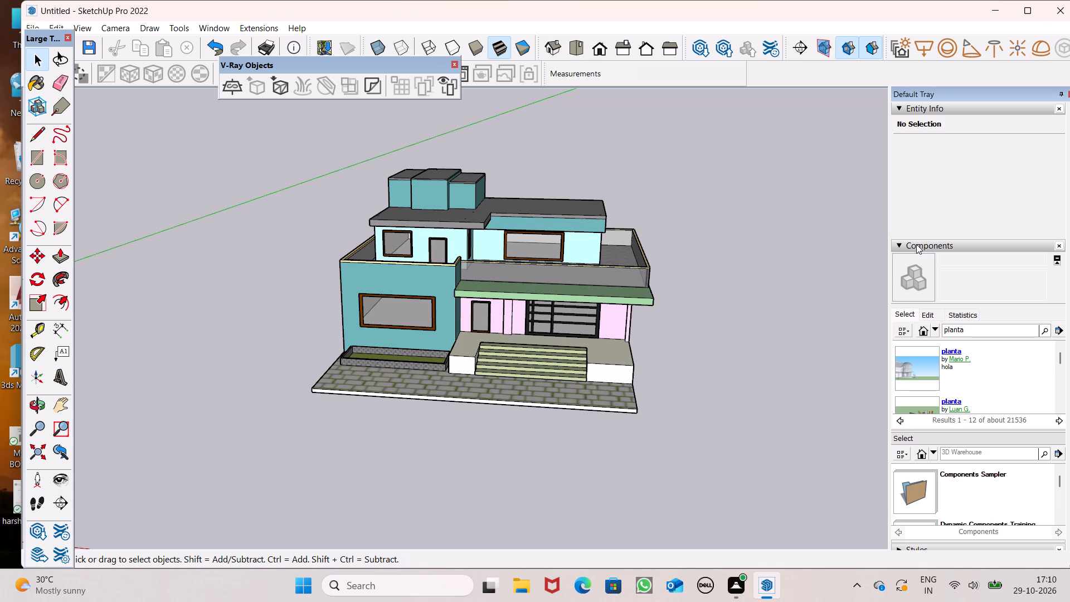
Choose the potted "plantas" model from the search results and load its Plantas Naturaleza entry for placing in the house model.
{"action": "scroll", "coordinate": [978, 265], "scroll_direction": "down", "scroll_amount": 2}
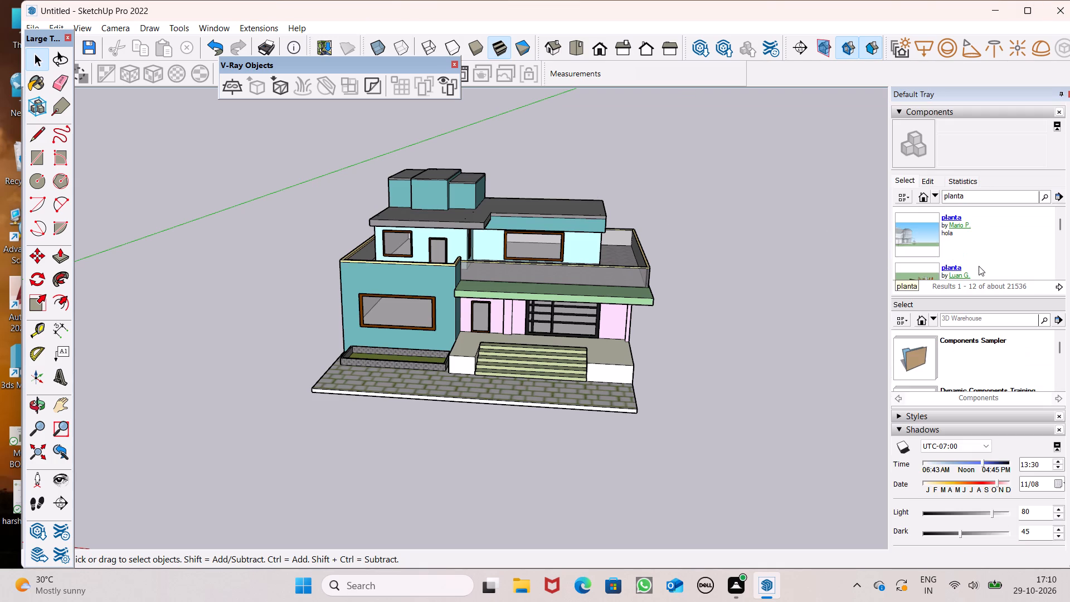
{"action": "scroll", "coordinate": [934, 249], "scroll_direction": "down", "scroll_amount": 3}
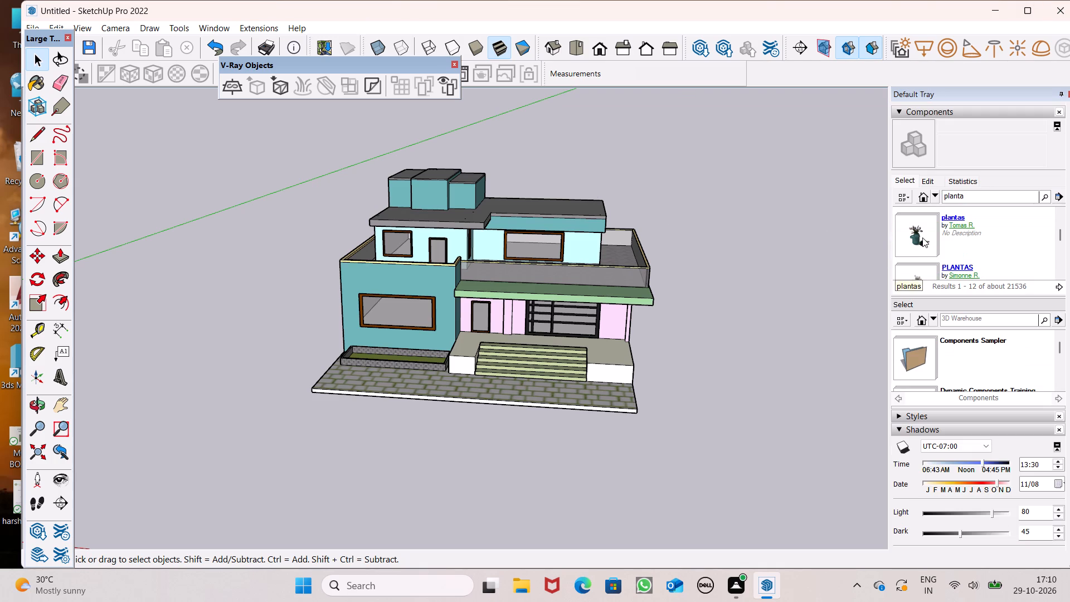
{"action": "left_click", "coordinate": [920, 226]}
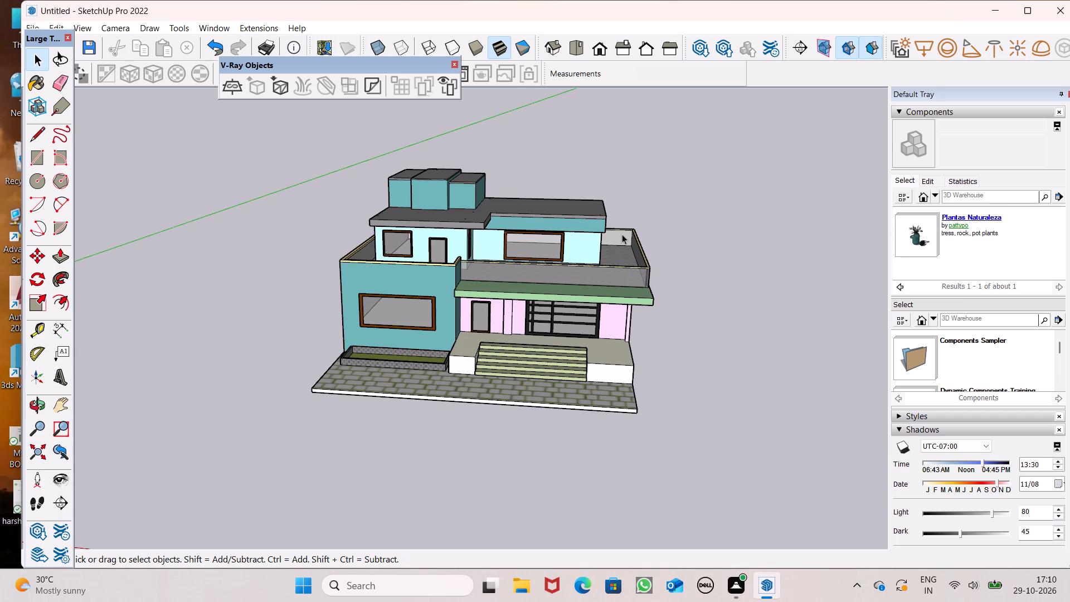
{"action": "left_click", "coordinate": [916, 247]}
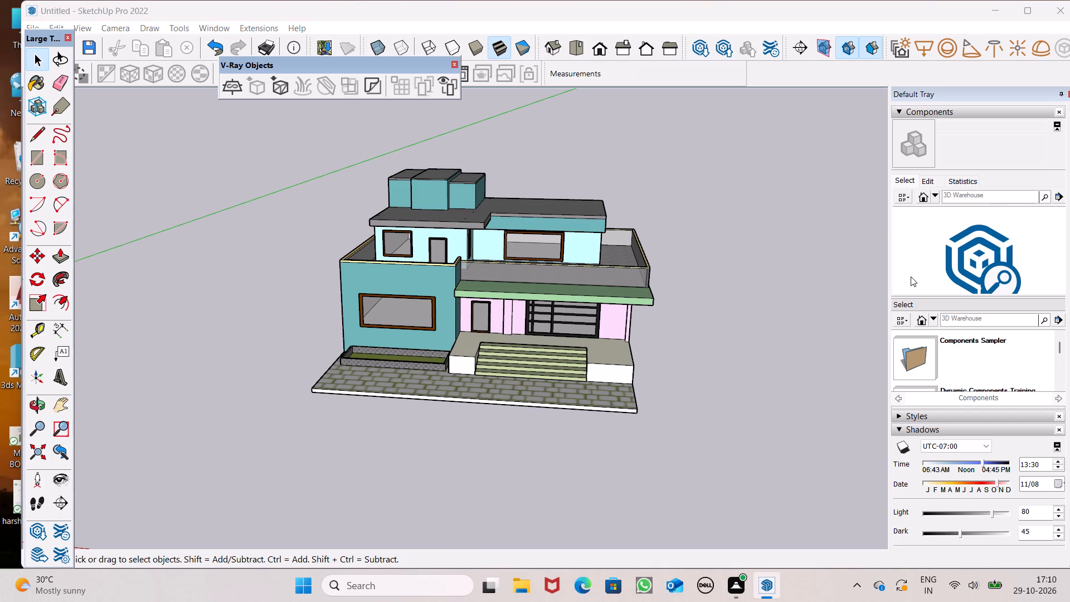
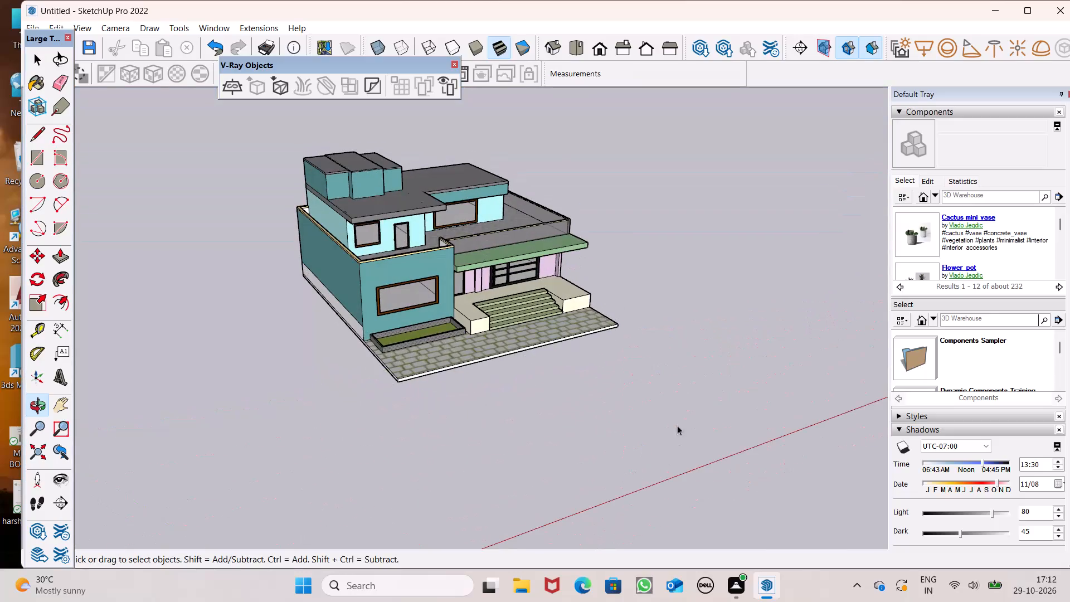
Choose Low poly 3d tree (065) from the 3D Warehouse plant results and load it for placement.
{"action": "scroll", "coordinate": [926, 224], "scroll_direction": "down", "scroll_amount": 4}
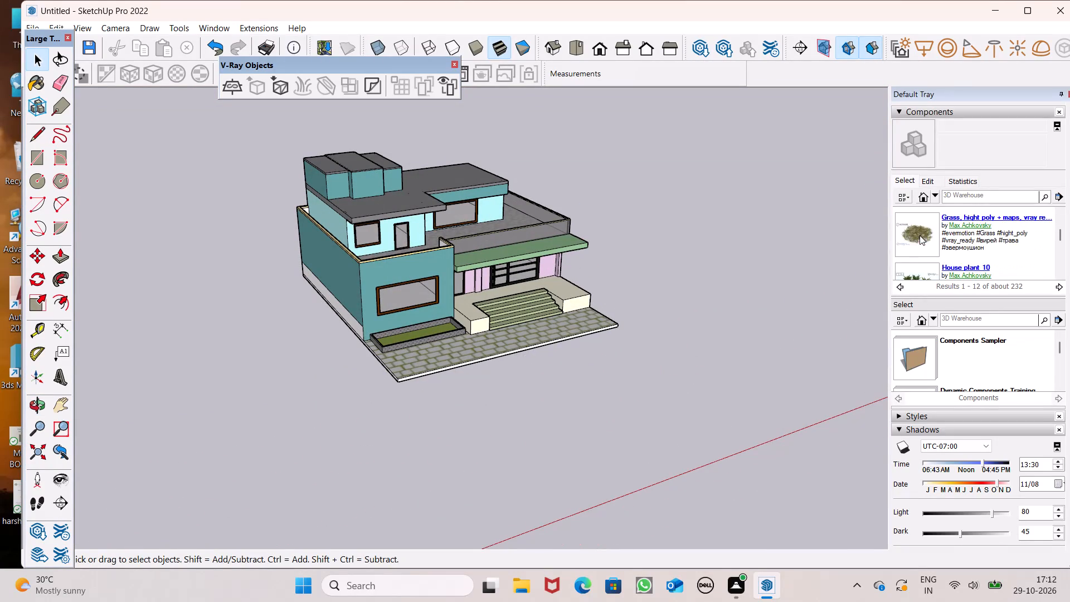
{"action": "scroll", "coordinate": [920, 235], "scroll_direction": "down", "scroll_amount": 1}
{"action": "scroll", "coordinate": [919, 236], "scroll_direction": "up", "scroll_amount": 1}
{"action": "scroll", "coordinate": [917, 237], "scroll_direction": "down", "scroll_amount": 3}
{"action": "left_click", "coordinate": [924, 241]}
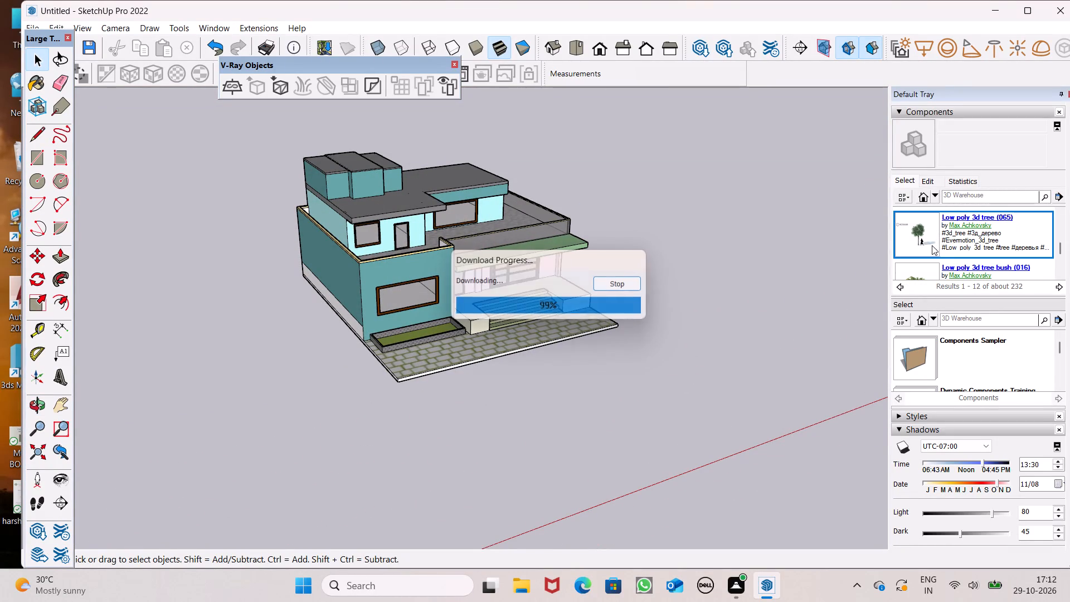
{"action": "left_click", "coordinate": [663, 346]}
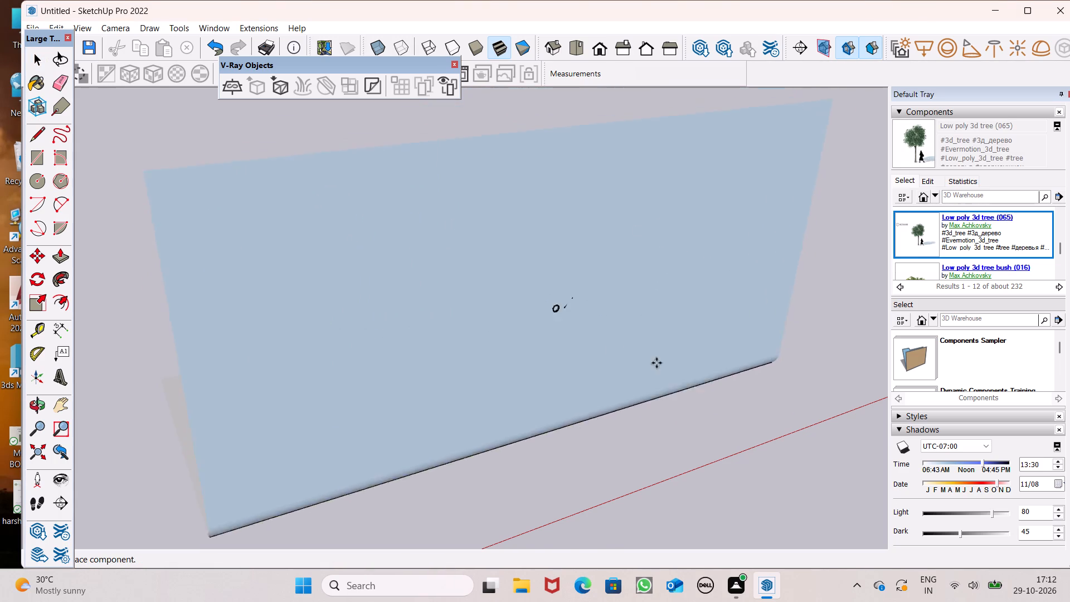
Place the Low poly 3d tree (065) component on open ground beside the house.
{"action": "scroll", "coordinate": [748, 398], "scroll_direction": "down", "scroll_amount": 3}
{"action": "middle_click_drag", "start_coordinate": [593, 353], "coordinate": [312, 307]}
{"action": "scroll", "coordinate": [313, 307], "scroll_direction": "up", "scroll_amount": 1}
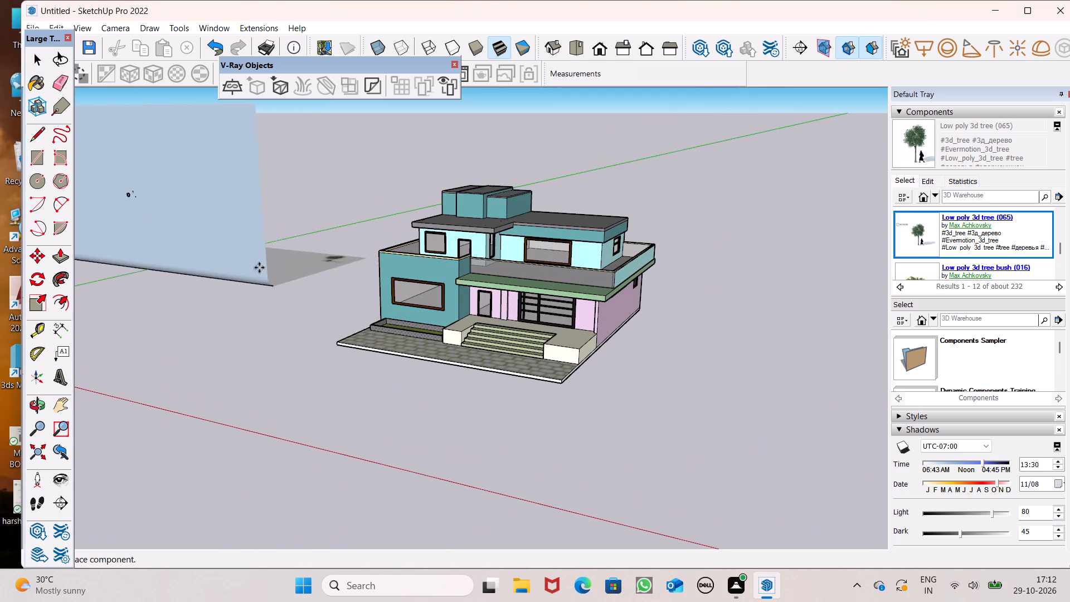
{"action": "middle_click_drag", "start_coordinate": [477, 317], "coordinate": [267, 309]}
{"action": "scroll", "coordinate": [281, 312], "scroll_direction": "up", "scroll_amount": 1}
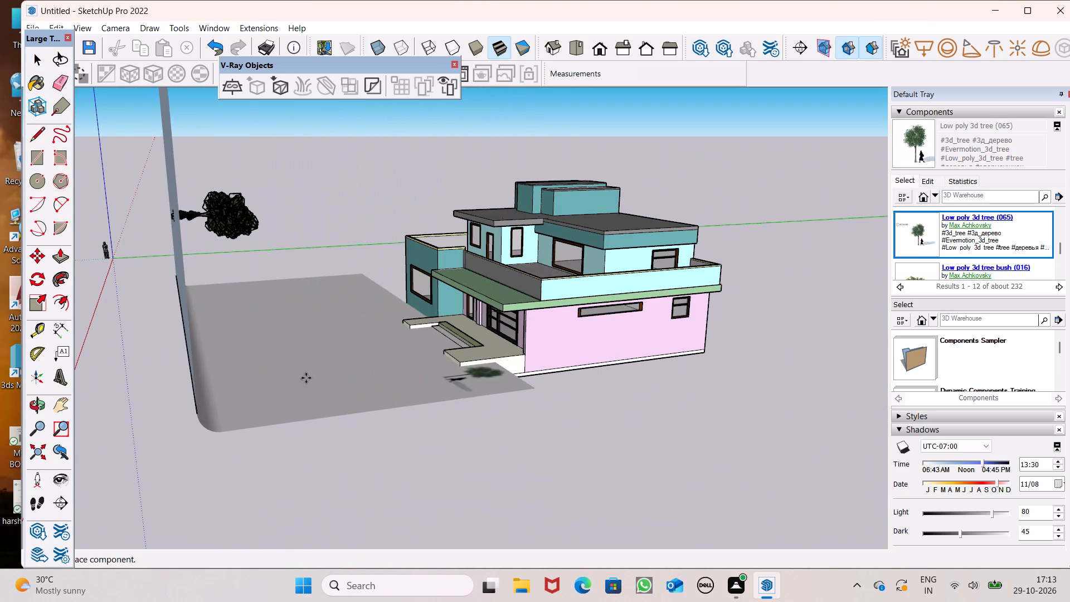
{"action": "scroll", "coordinate": [455, 339], "scroll_direction": "down", "scroll_amount": 6}
{"action": "scroll", "coordinate": [541, 321], "scroll_direction": "down", "scroll_amount": 7}
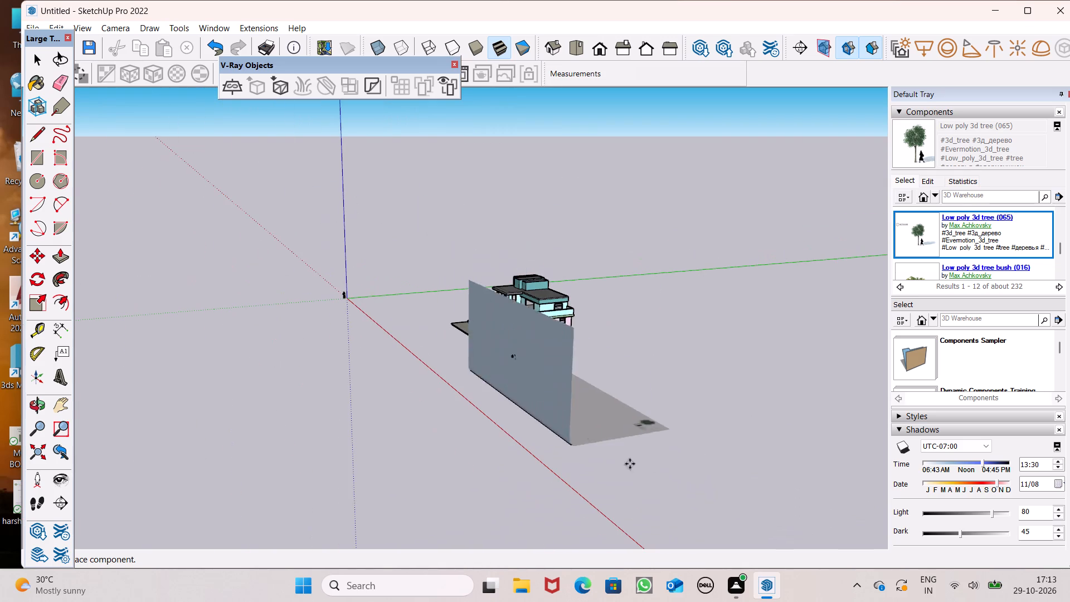
{"action": "left_click", "coordinate": [690, 475]}
Explode the placed tree component into its separate tree, human figure and backdrop parts.
{"action": "middle_click_drag", "start_coordinate": [639, 332], "coordinate": [293, 283]}
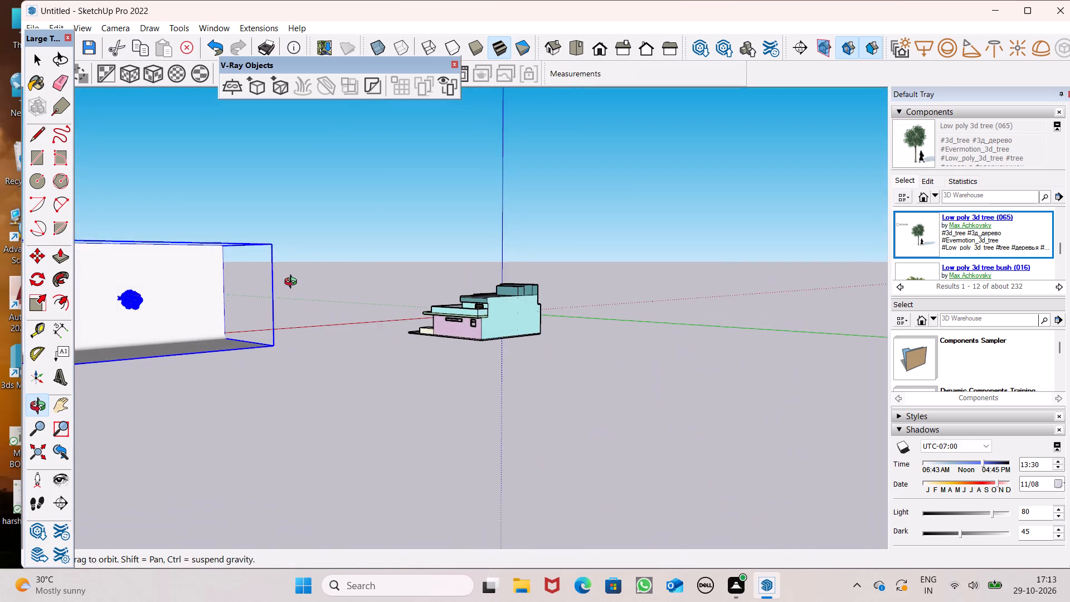
{"action": "middle_click_drag", "start_coordinate": [293, 283], "coordinate": [276, 289]}
{"action": "scroll", "coordinate": [125, 306], "scroll_direction": "up", "scroll_amount": 8}
{"action": "right_click", "coordinate": [128, 312]}
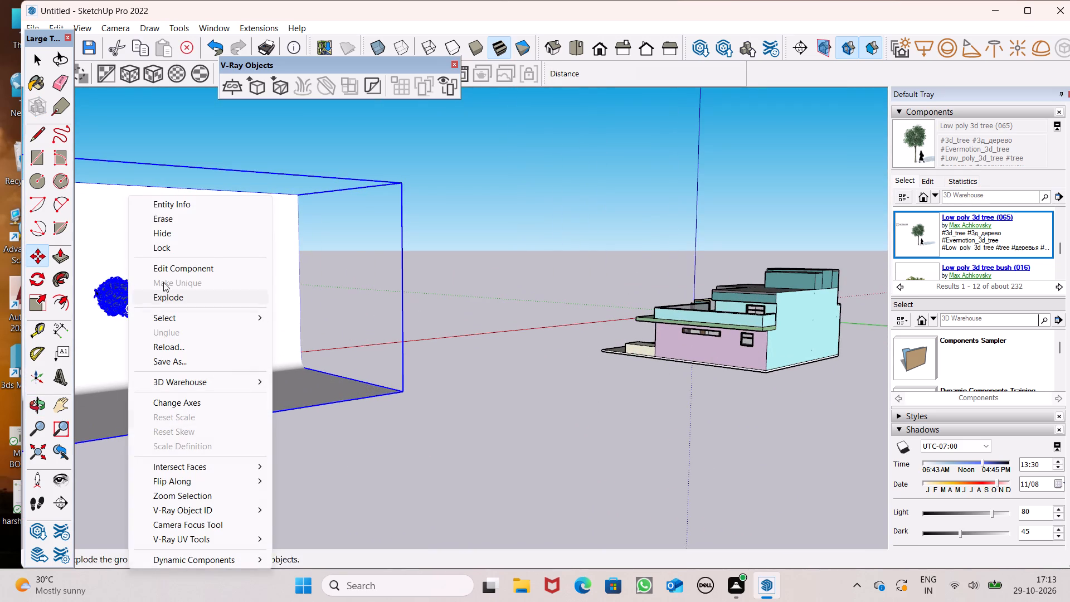
{"action": "left_click", "coordinate": [182, 304]}
{"action": "left_click", "coordinate": [276, 474]}
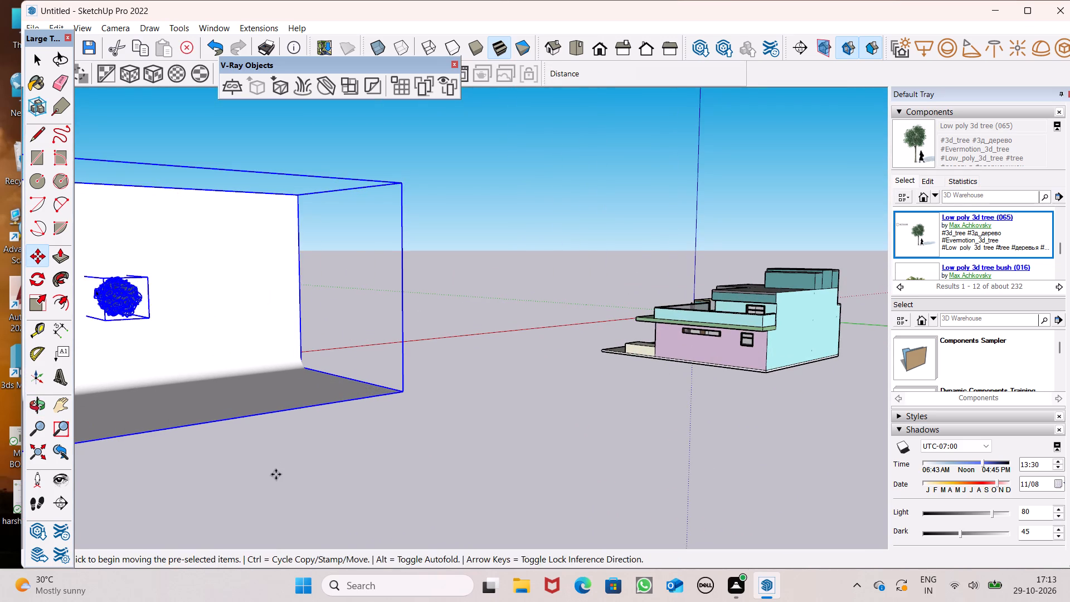
{"action": "key", "text": "space"}
{"action": "left_click", "coordinate": [292, 458]}
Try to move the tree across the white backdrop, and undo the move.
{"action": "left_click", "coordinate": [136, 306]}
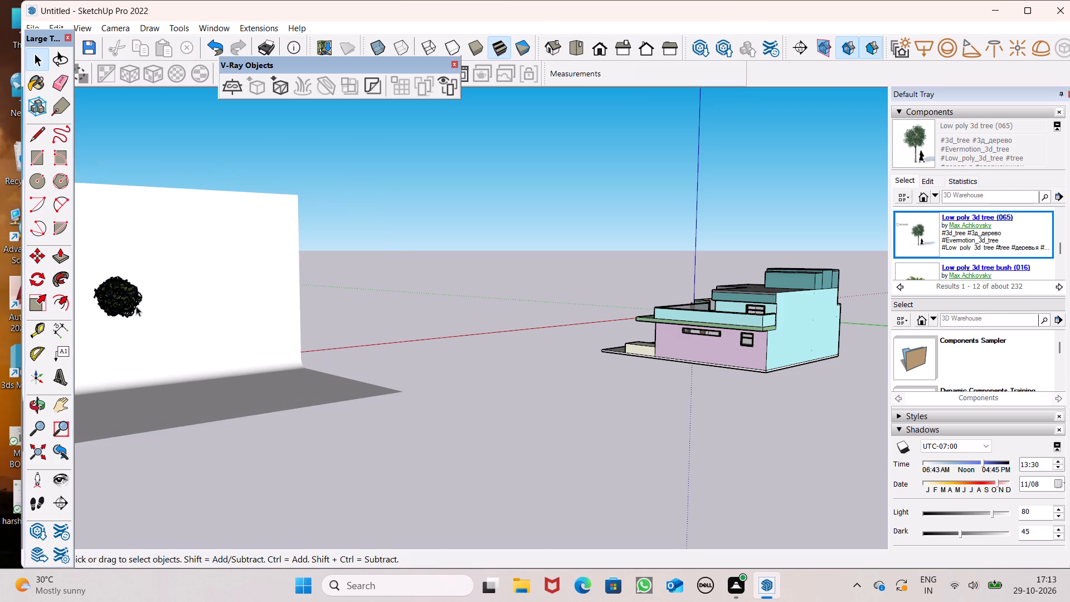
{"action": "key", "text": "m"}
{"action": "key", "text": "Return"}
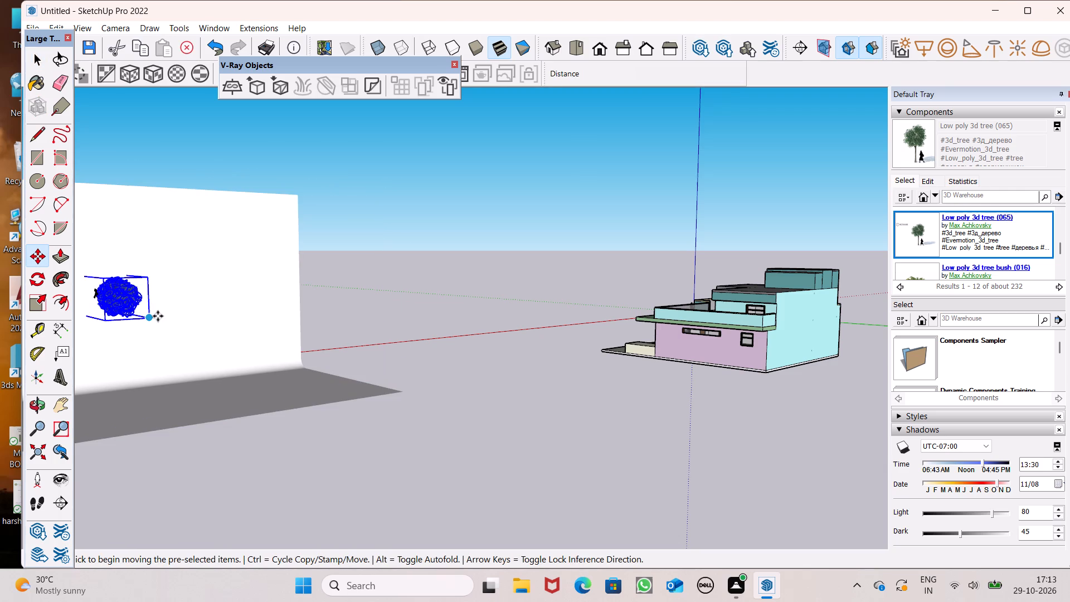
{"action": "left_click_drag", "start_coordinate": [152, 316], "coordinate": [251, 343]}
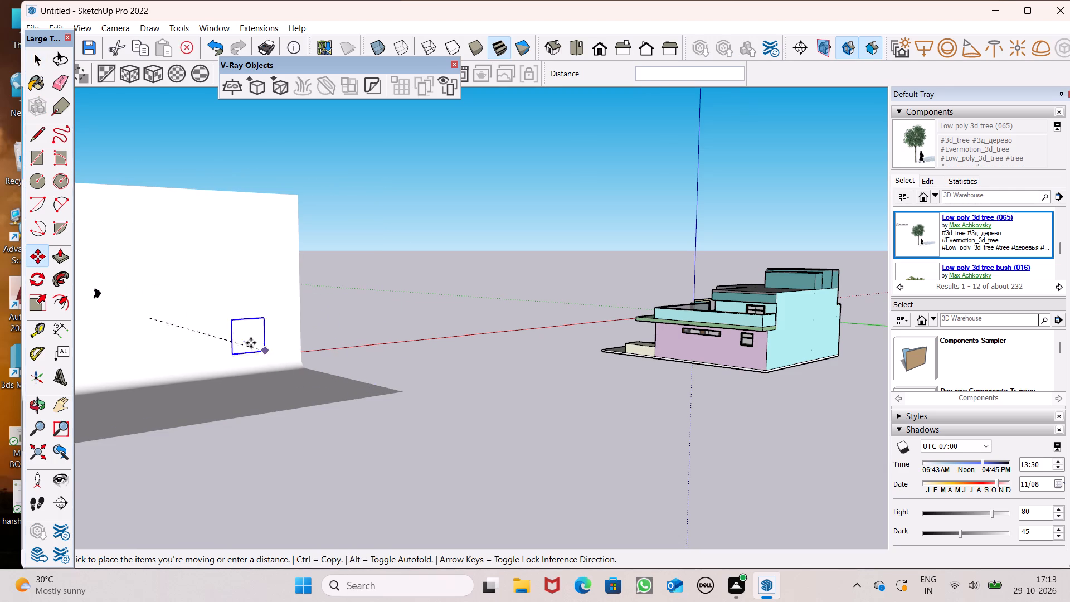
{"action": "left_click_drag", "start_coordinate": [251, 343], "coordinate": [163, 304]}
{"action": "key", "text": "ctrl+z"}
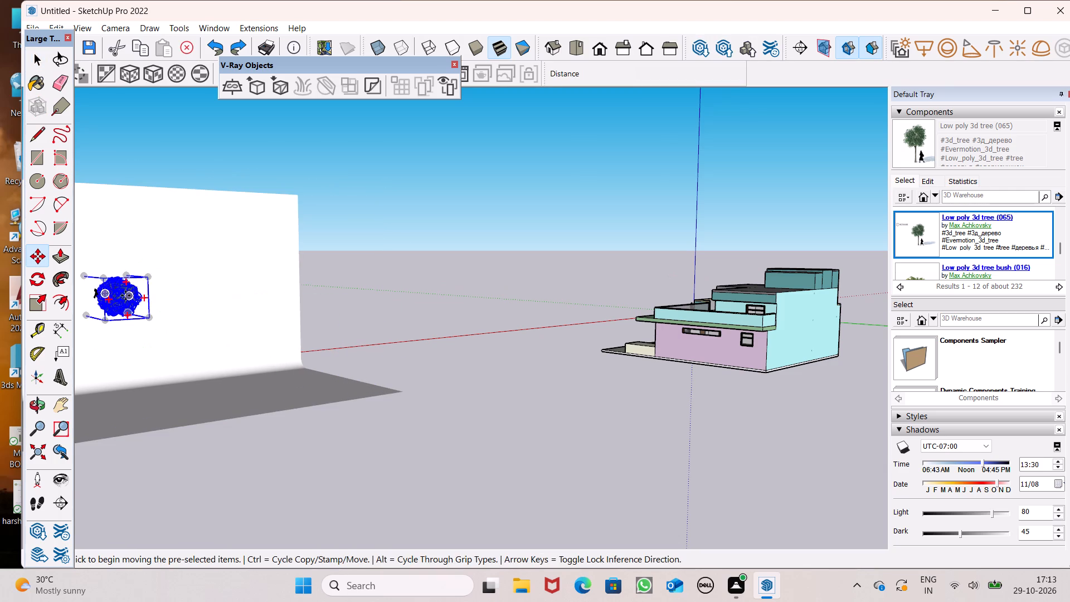
Move the tree away from its backdrop and human figure to the open area beyond the house.
{"action": "key", "text": "space"}
{"action": "scroll", "coordinate": [105, 295], "scroll_direction": "up", "scroll_amount": 7}
{"action": "scroll", "coordinate": [228, 329], "scroll_direction": "down", "scroll_amount": 6}
{"action": "scroll", "coordinate": [121, 317], "scroll_direction": "up", "scroll_amount": 7}
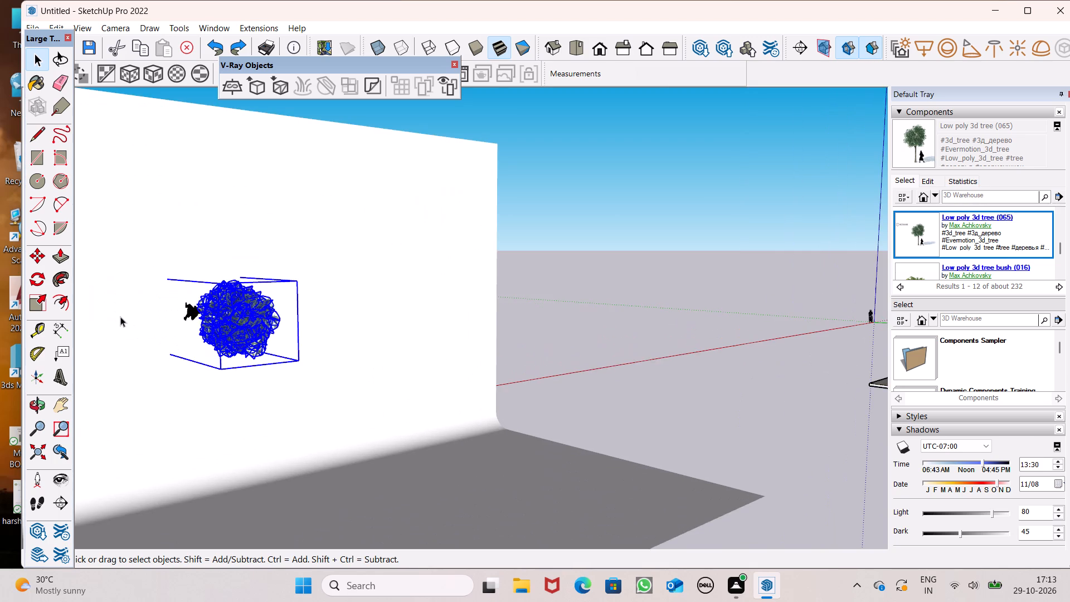
{"action": "scroll", "coordinate": [120, 315], "scroll_direction": "up", "scroll_amount": 7}
{"action": "scroll", "coordinate": [120, 314], "scroll_direction": "down", "scroll_amount": 2}
{"action": "middle_click_drag", "start_coordinate": [129, 326], "coordinate": [181, 355]}
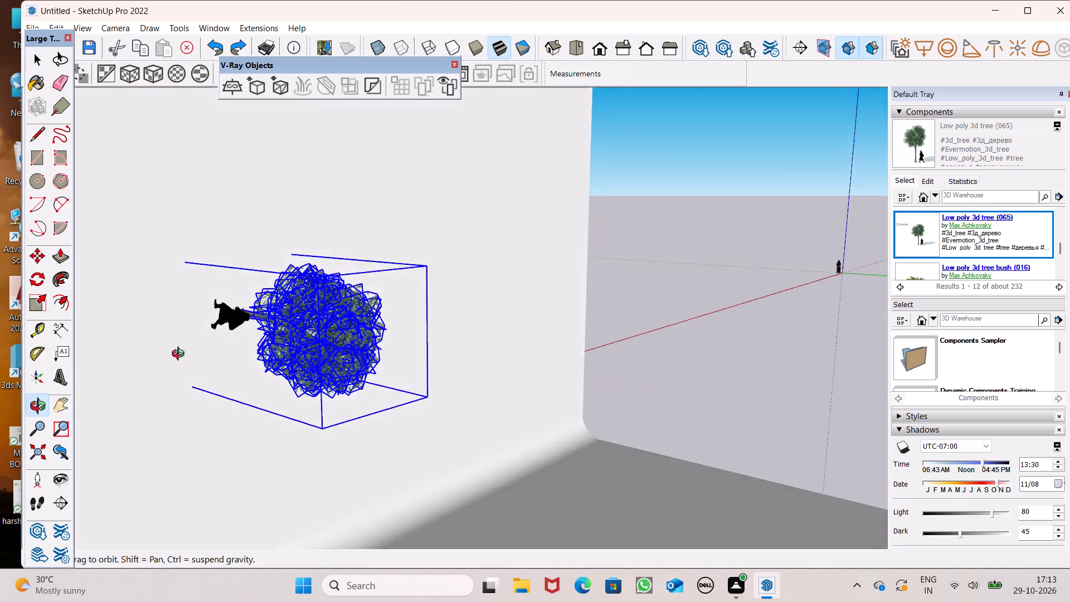
{"action": "middle_click_drag", "start_coordinate": [181, 355], "coordinate": [342, 375]}
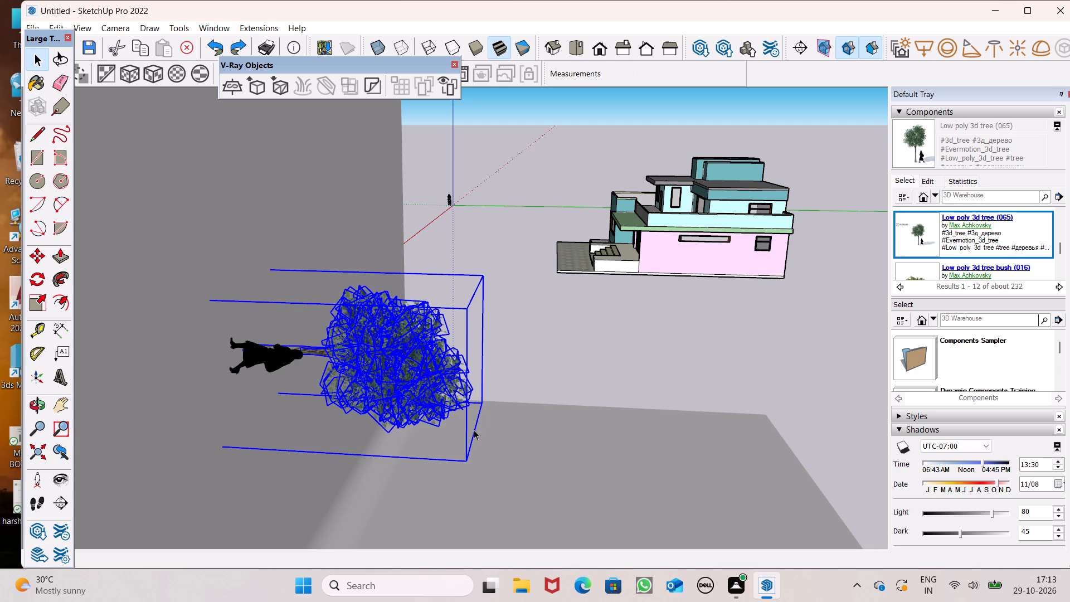
{"action": "scroll", "coordinate": [276, 404], "scroll_direction": "up", "scroll_amount": 3}
{"action": "middle_click_drag", "start_coordinate": [356, 375], "coordinate": [235, 436]}
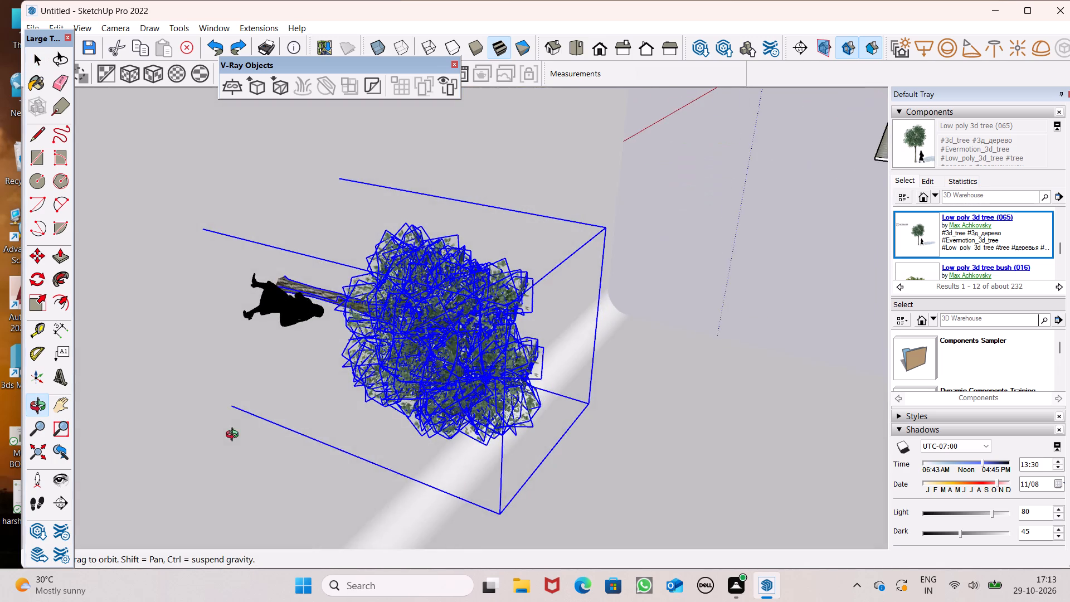
{"action": "middle_click_drag", "start_coordinate": [235, 436], "coordinate": [227, 453]}
{"action": "scroll", "coordinate": [380, 386], "scroll_direction": "down", "scroll_amount": 6}
{"action": "scroll", "coordinate": [303, 335], "scroll_direction": "down", "scroll_amount": 3}
{"action": "key", "text": "m"}
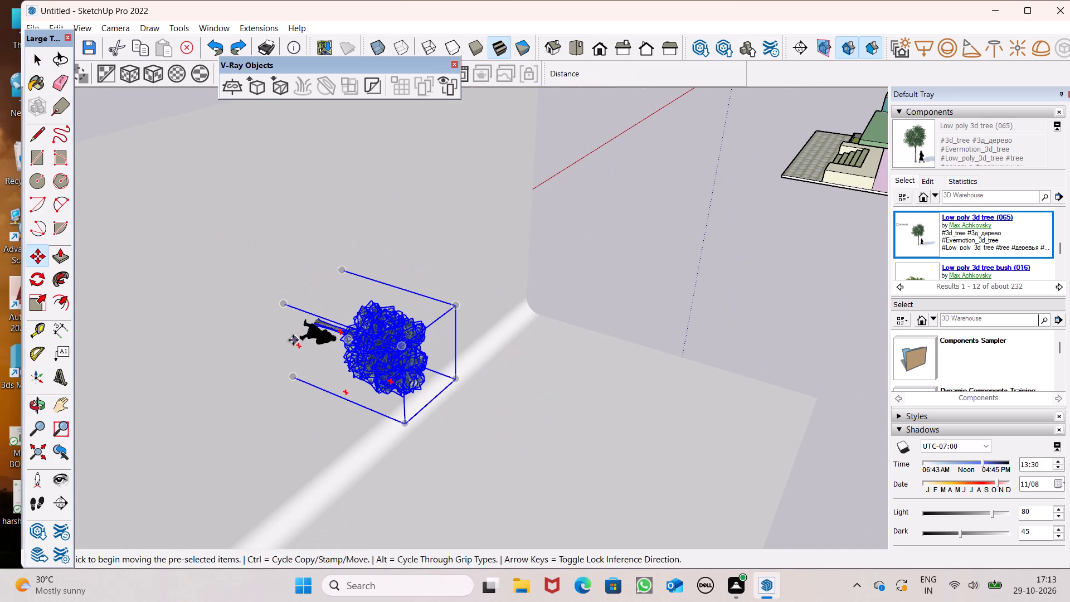
{"action": "scroll", "coordinate": [293, 340], "scroll_direction": "down", "scroll_amount": 3}
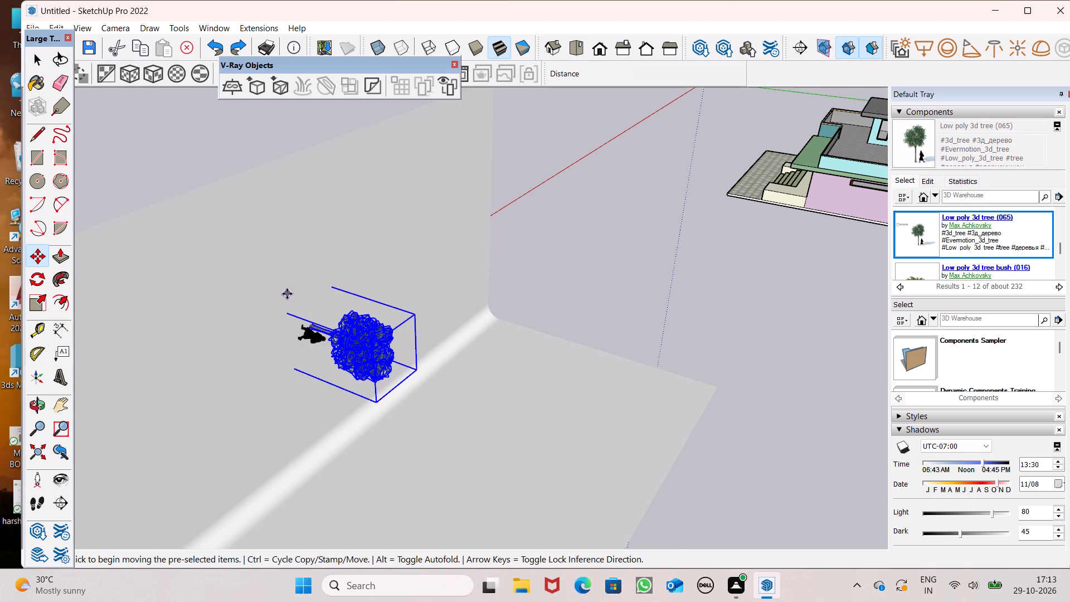
{"action": "scroll", "coordinate": [284, 300], "scroll_direction": "down", "scroll_amount": 10}
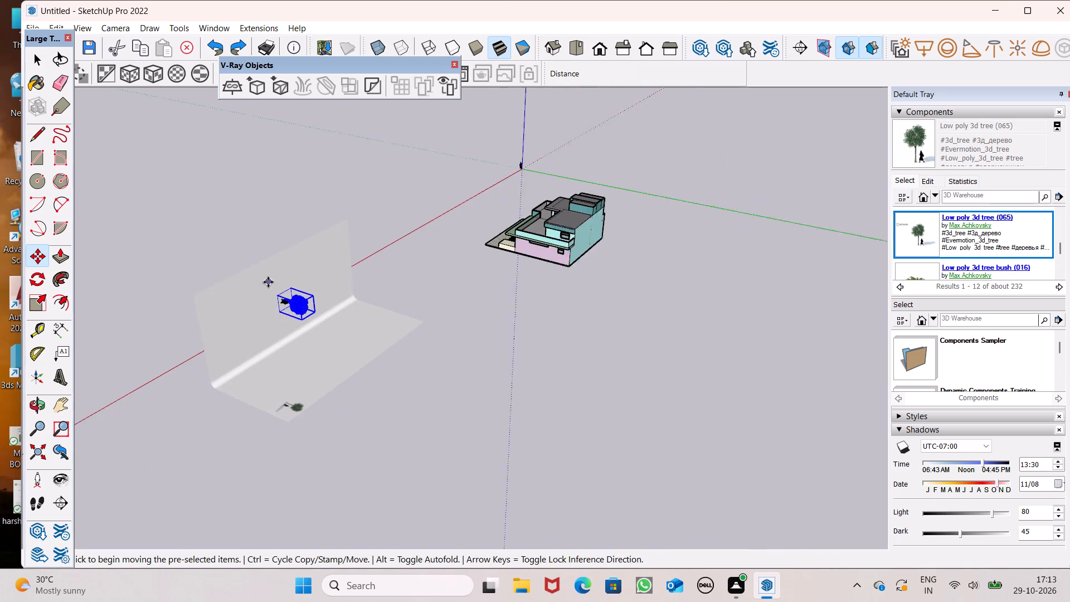
{"action": "scroll", "coordinate": [268, 282], "scroll_direction": "down", "scroll_amount": 6}
{"action": "key", "text": "m"}
{"action": "key", "text": "Return"}
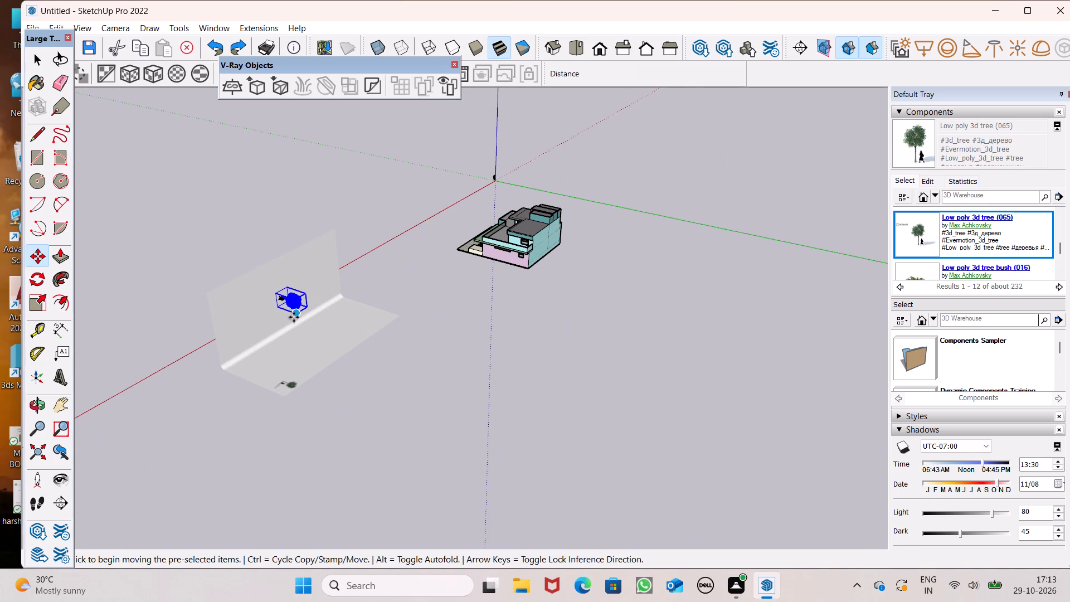
{"action": "left_click_drag", "start_coordinate": [293, 317], "coordinate": [513, 382]}
{"action": "key", "text": "space"}
{"action": "left_click", "coordinate": [454, 371]}
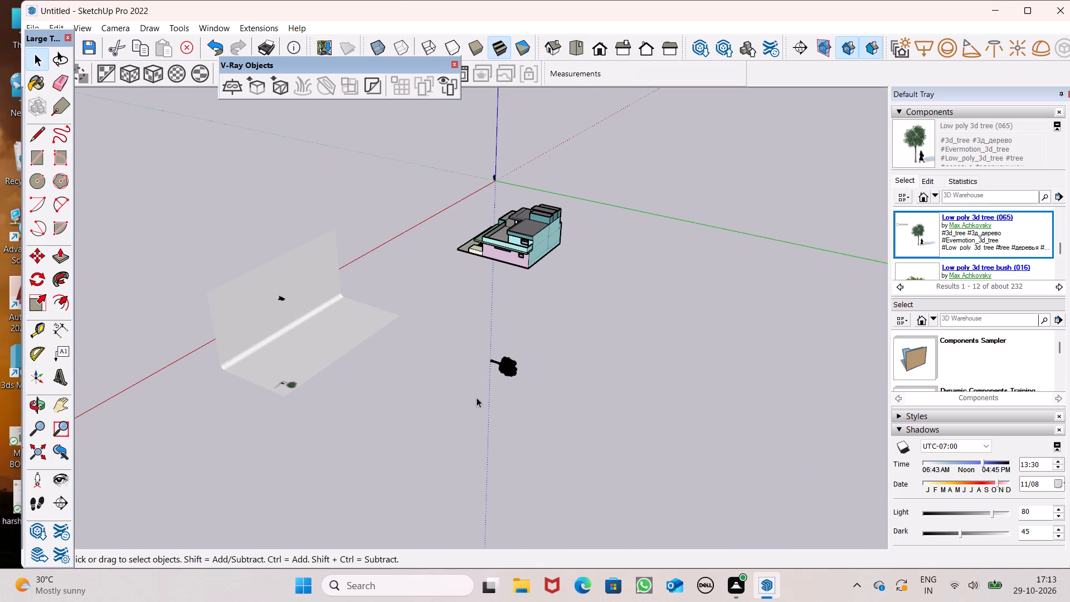
Delete the large curved backdrop left over from the exploded tree component.
{"action": "middle_click_drag", "start_coordinate": [477, 397], "coordinate": [576, 370]}
{"action": "key", "text": "space"}
{"action": "left_click", "coordinate": [346, 347]}
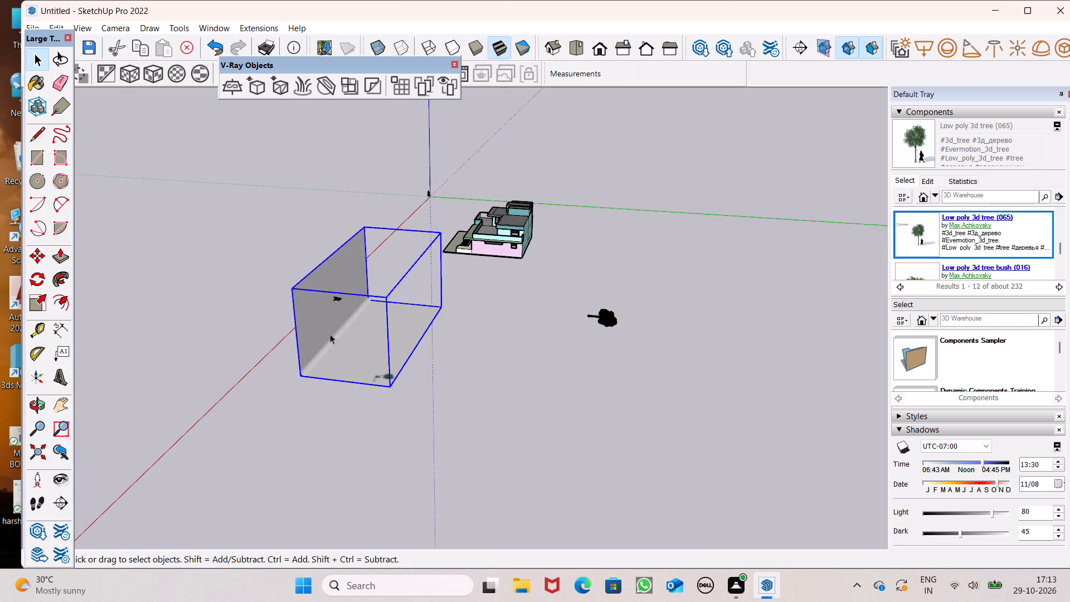
{"action": "key", "text": "Delete"}
Delete the black human silhouette left over from the exploded tree component.
{"action": "scroll", "coordinate": [274, 319], "scroll_direction": "down", "scroll_amount": 1}
{"action": "scroll", "coordinate": [327, 311], "scroll_direction": "up", "scroll_amount": 13}
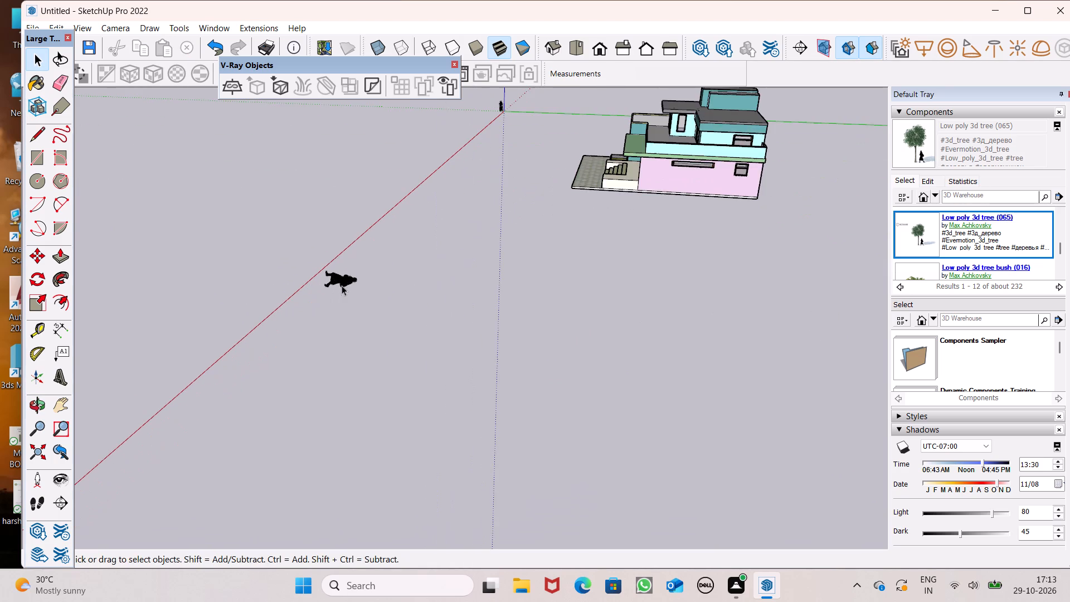
{"action": "left_click", "coordinate": [343, 276]}
{"action": "scroll", "coordinate": [356, 306], "scroll_direction": "down", "scroll_amount": 6}
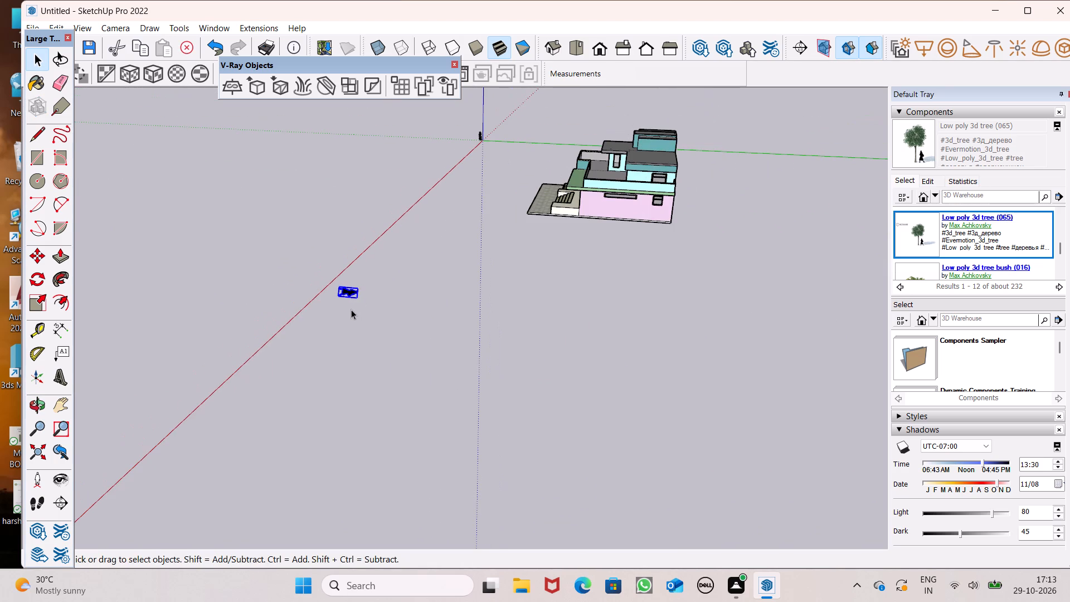
{"action": "key", "text": "Delete"}
Move the tree closer to the house, beside the front corner of the paved slab.
{"action": "scroll", "coordinate": [351, 309], "scroll_direction": "down", "scroll_amount": 7}
{"action": "scroll", "coordinate": [518, 360], "scroll_direction": "up", "scroll_amount": 5}
{"action": "scroll", "coordinate": [587, 303], "scroll_direction": "down", "scroll_amount": 2}
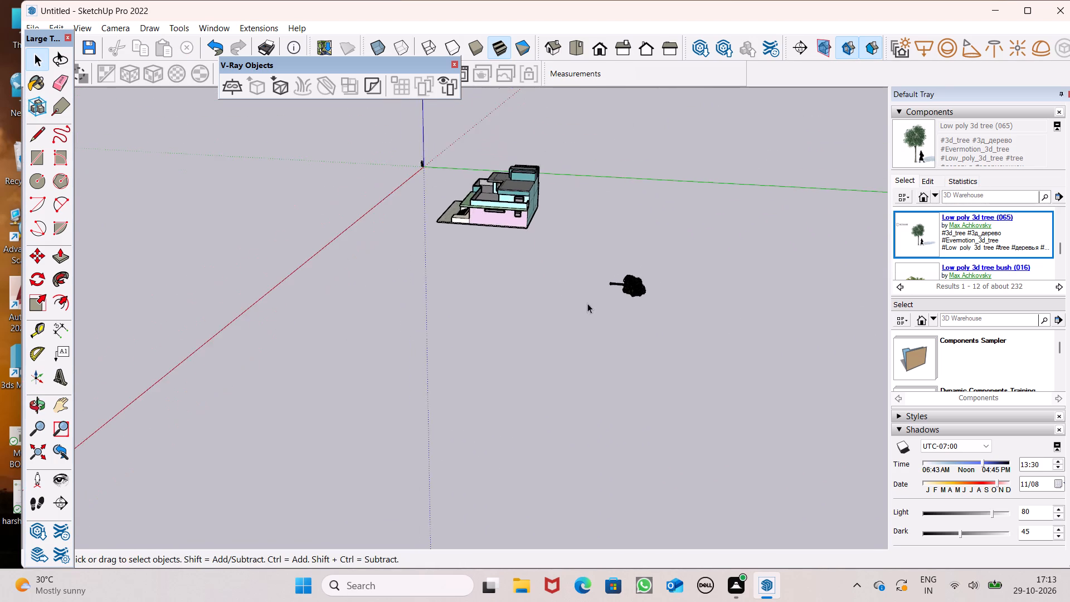
{"action": "scroll", "coordinate": [587, 303], "scroll_direction": "down", "scroll_amount": 1}
{"action": "middle_click_drag", "start_coordinate": [610, 325], "coordinate": [931, 338]}
{"action": "scroll", "coordinate": [479, 302], "scroll_direction": "up", "scroll_amount": 1}
{"action": "middle_click_drag", "start_coordinate": [485, 310], "coordinate": [763, 412]}
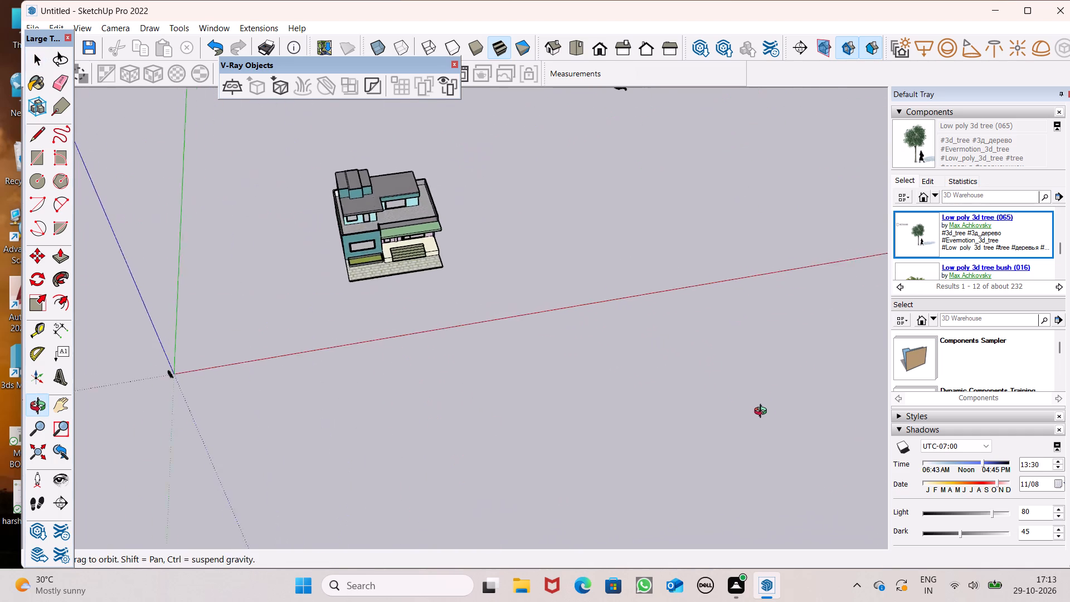
{"action": "middle_click_drag", "start_coordinate": [763, 412], "coordinate": [775, 382]}
{"action": "scroll", "coordinate": [662, 352], "scroll_direction": "down", "scroll_amount": 4}
{"action": "scroll", "coordinate": [656, 252], "scroll_direction": "up", "scroll_amount": 8}
{"action": "scroll", "coordinate": [599, 122], "scroll_direction": "up", "scroll_amount": 5}
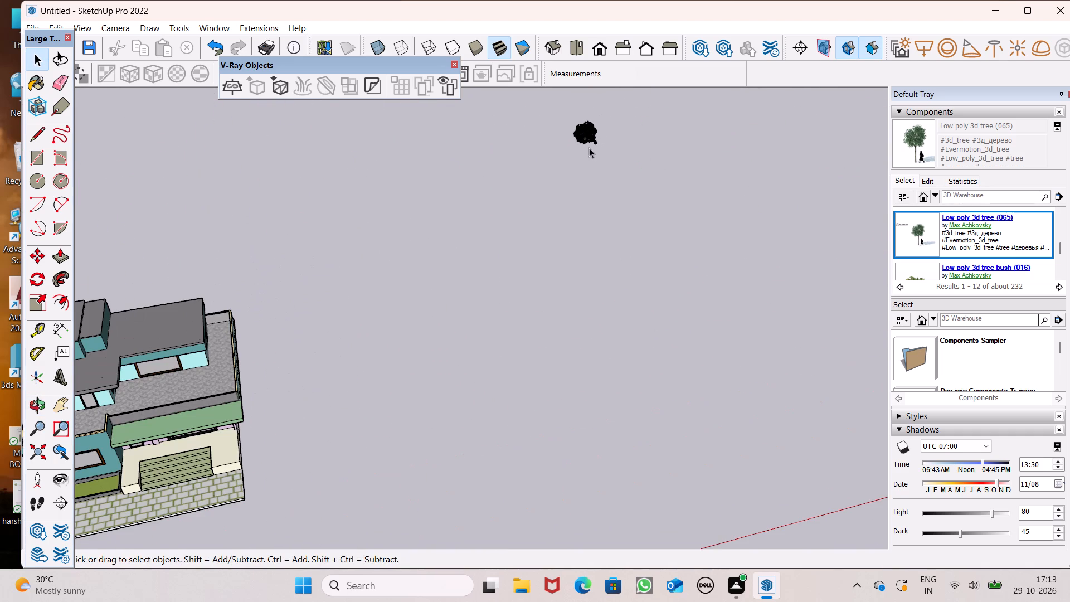
{"action": "left_click", "coordinate": [589, 133]}
{"action": "scroll", "coordinate": [590, 169], "scroll_direction": "down", "scroll_amount": 3}
{"action": "middle_click_drag", "start_coordinate": [589, 171], "coordinate": [549, 109]}
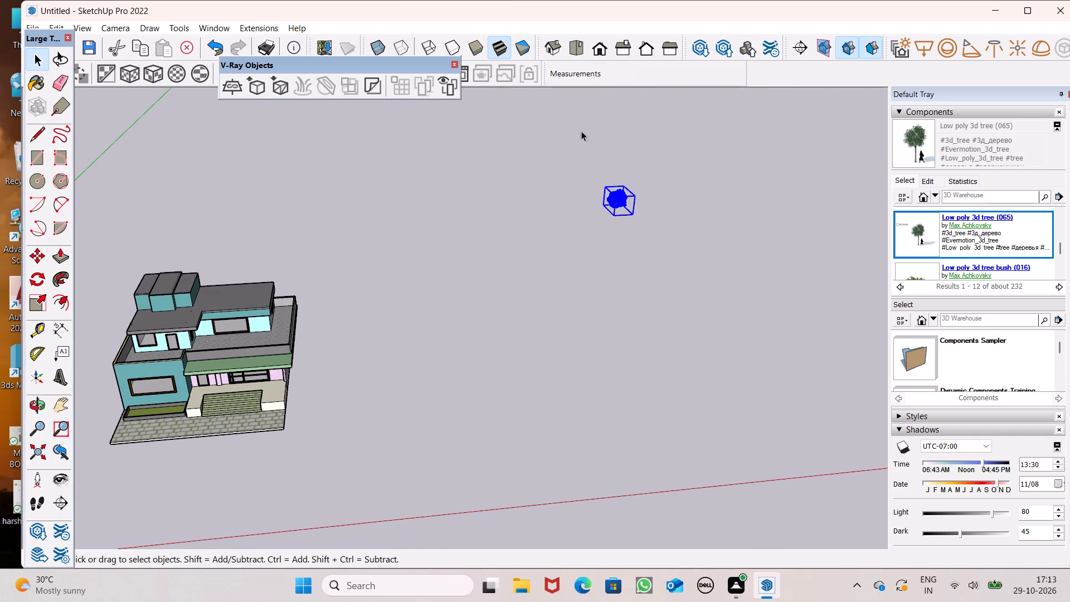
{"action": "key", "text": "m"}
{"action": "key", "text": "Return"}
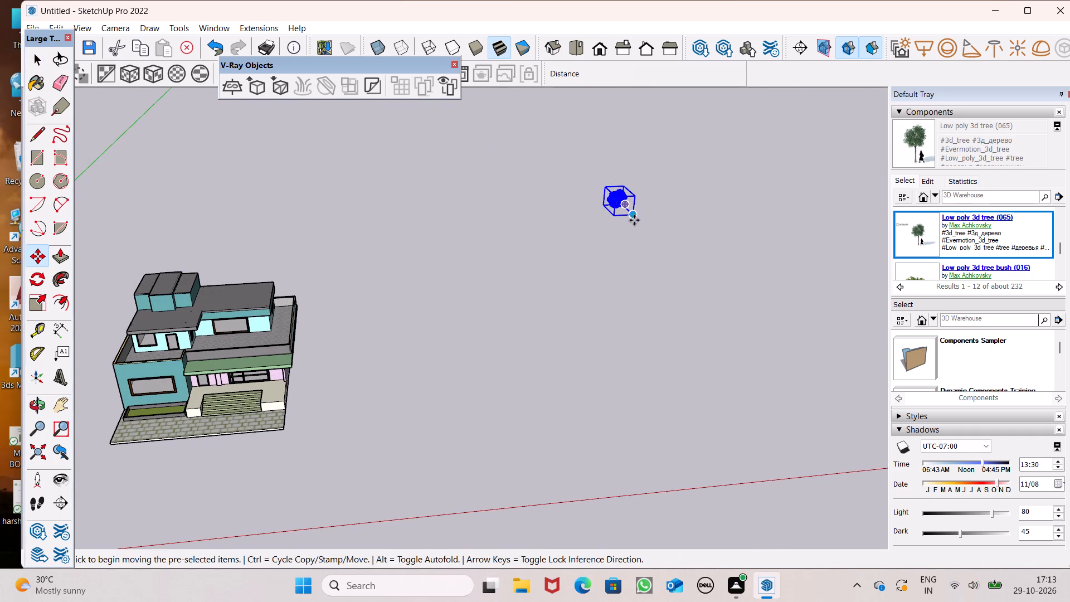
{"action": "left_click_drag", "start_coordinate": [634, 220], "coordinate": [400, 431]}
{"action": "key", "text": "space"}
{"action": "left_click", "coordinate": [480, 300]}
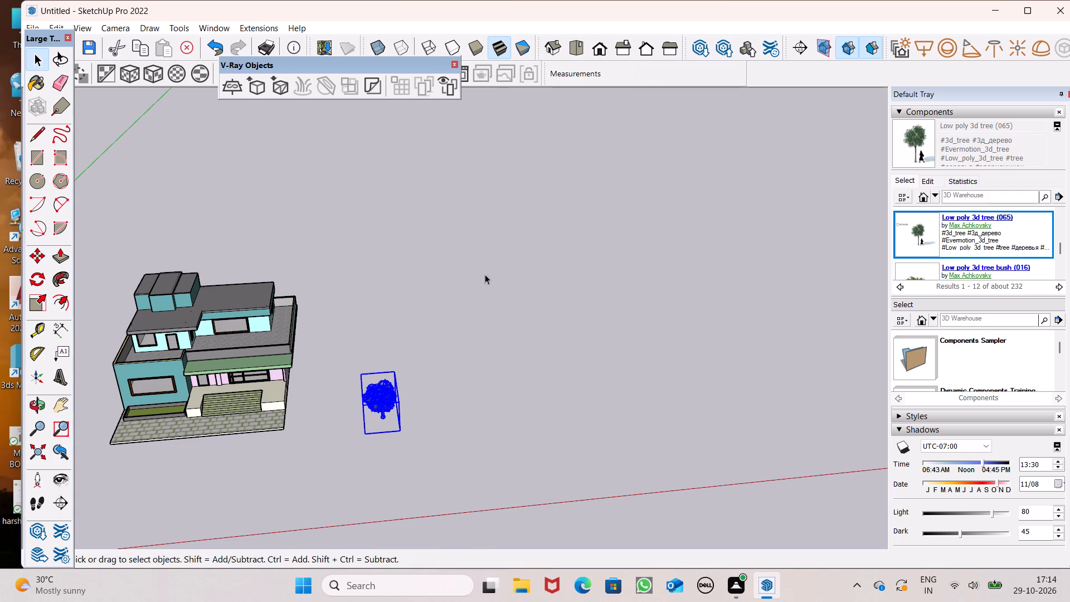
Examine the tree's orientation and position relative to the house from several angles.
{"action": "scroll", "coordinate": [500, 230], "scroll_direction": "down", "scroll_amount": 2}
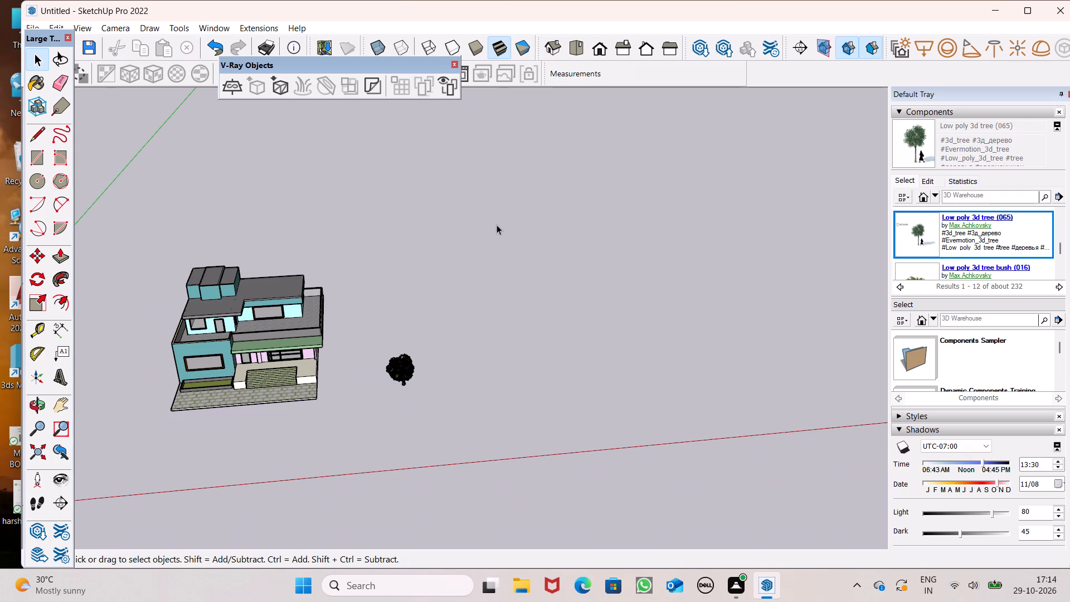
{"action": "scroll", "coordinate": [451, 293], "scroll_direction": "down", "scroll_amount": 2}
{"action": "scroll", "coordinate": [357, 399], "scroll_direction": "up", "scroll_amount": 9}
{"action": "middle_click_drag", "start_coordinate": [489, 353], "coordinate": [504, 251]}
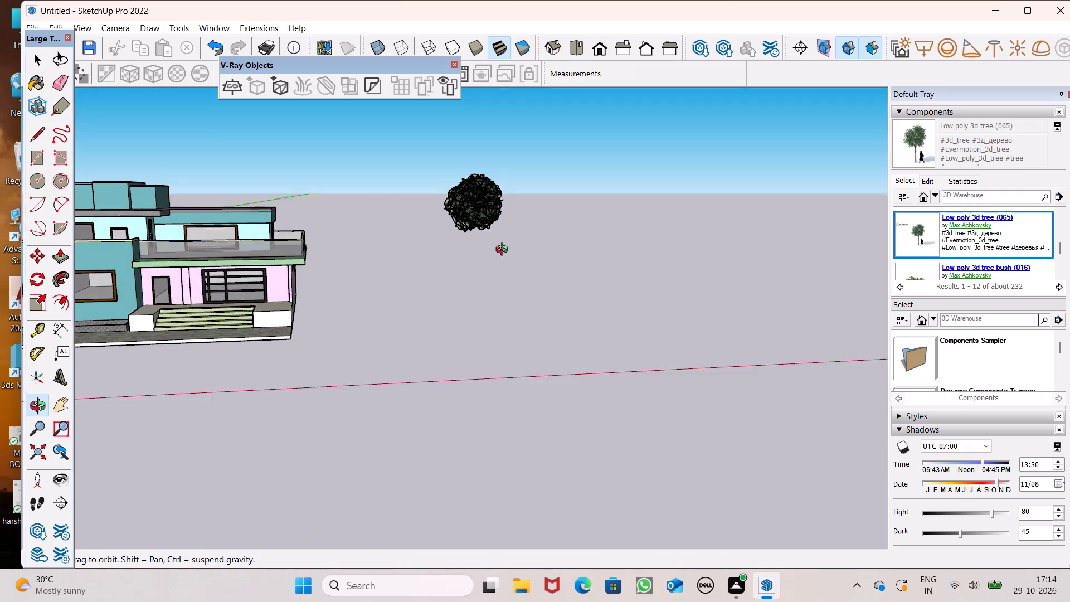
{"action": "middle_click_drag", "start_coordinate": [504, 251], "coordinate": [517, 231]}
{"action": "scroll", "coordinate": [509, 229], "scroll_direction": "up", "scroll_amount": 1}
{"action": "middle_click_drag", "start_coordinate": [508, 229], "coordinate": [334, 439]}
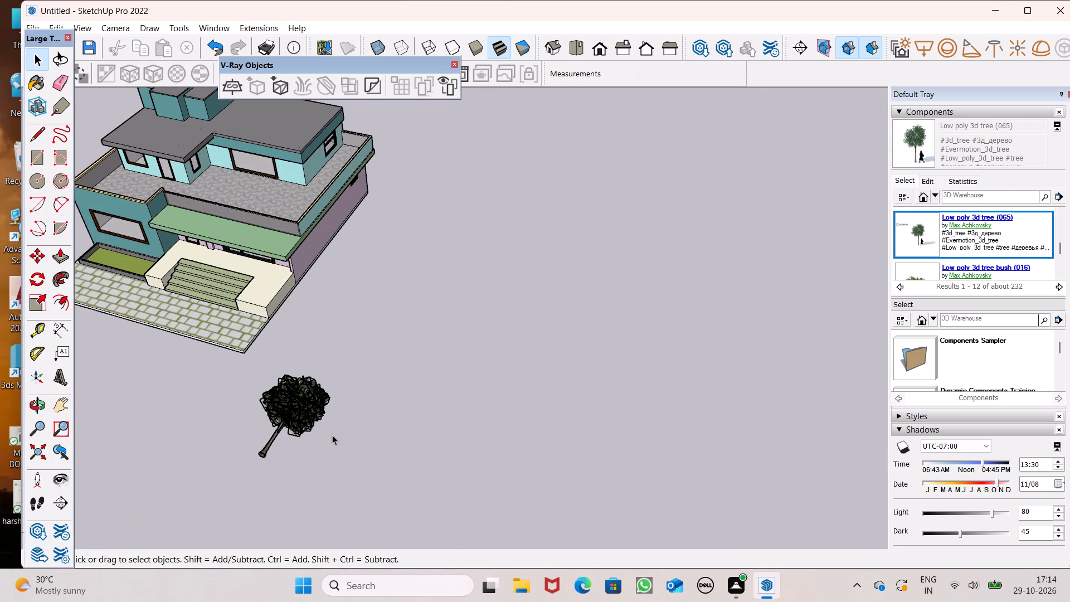
{"action": "scroll", "coordinate": [305, 379], "scroll_direction": "down", "scroll_amount": 6}
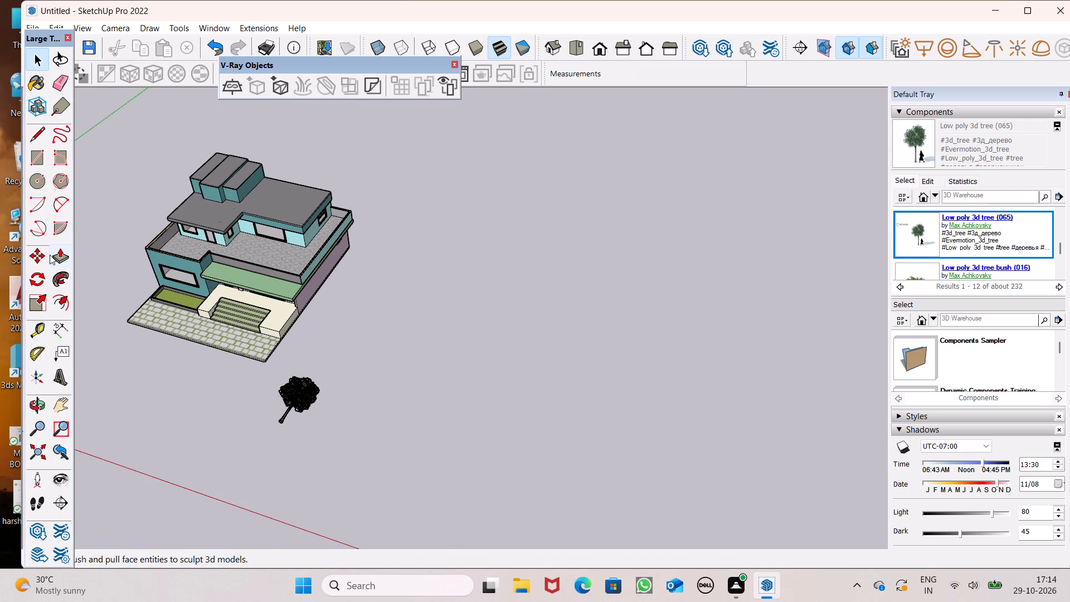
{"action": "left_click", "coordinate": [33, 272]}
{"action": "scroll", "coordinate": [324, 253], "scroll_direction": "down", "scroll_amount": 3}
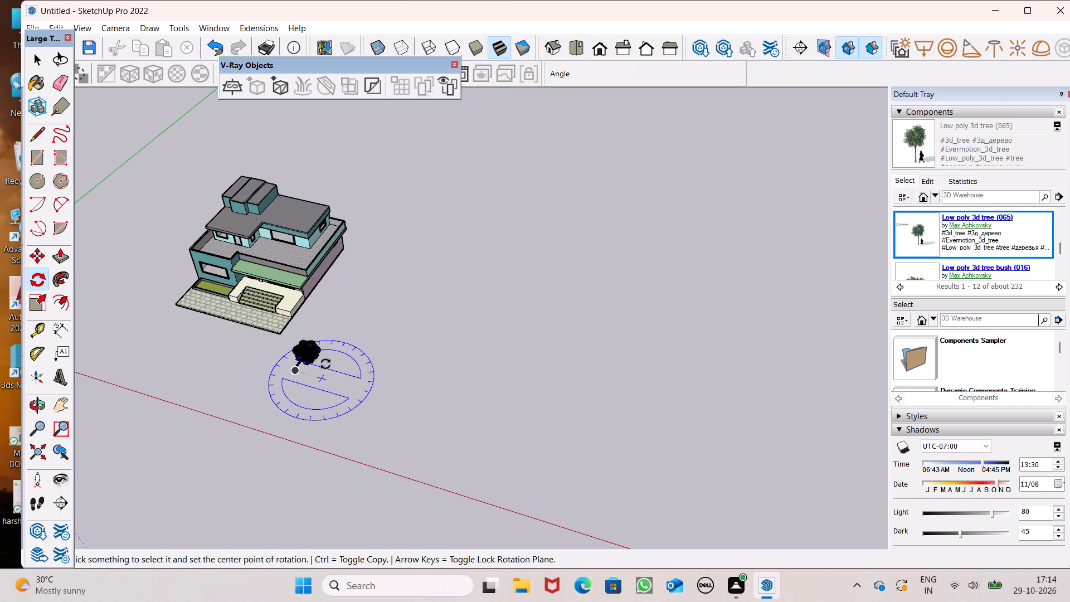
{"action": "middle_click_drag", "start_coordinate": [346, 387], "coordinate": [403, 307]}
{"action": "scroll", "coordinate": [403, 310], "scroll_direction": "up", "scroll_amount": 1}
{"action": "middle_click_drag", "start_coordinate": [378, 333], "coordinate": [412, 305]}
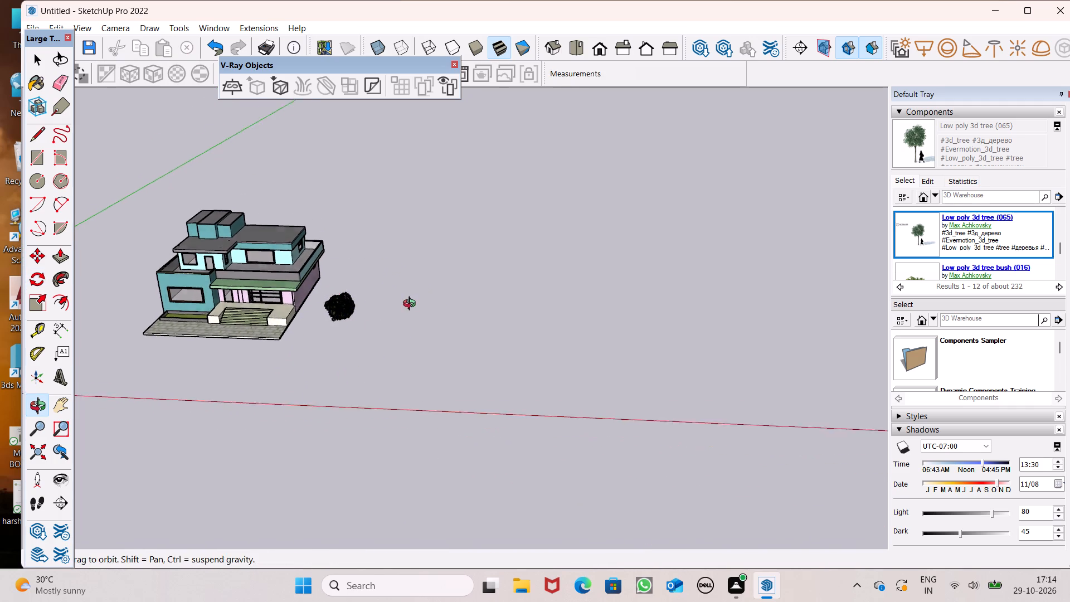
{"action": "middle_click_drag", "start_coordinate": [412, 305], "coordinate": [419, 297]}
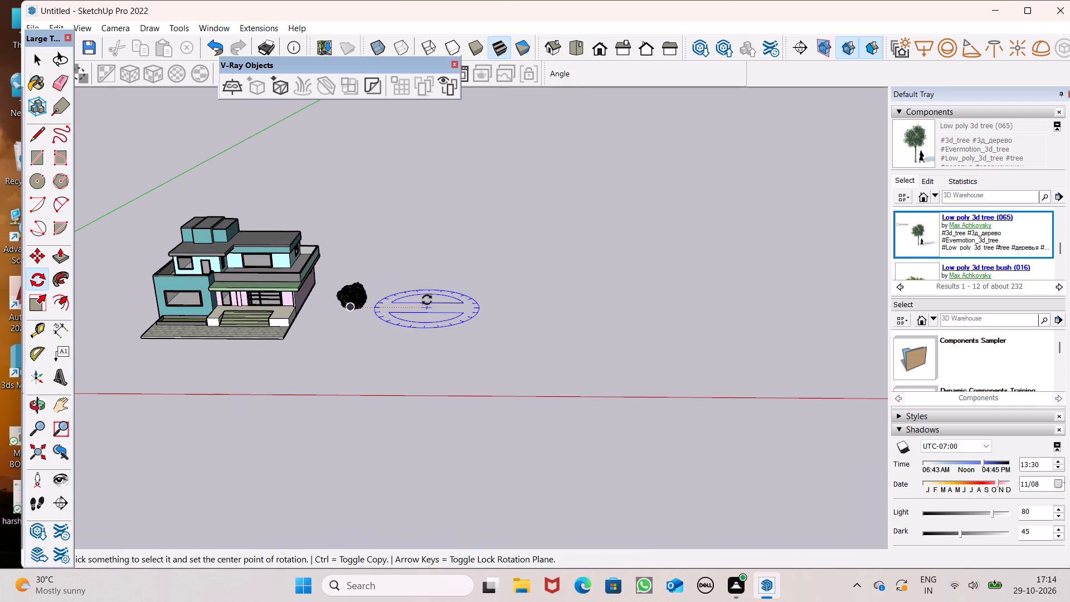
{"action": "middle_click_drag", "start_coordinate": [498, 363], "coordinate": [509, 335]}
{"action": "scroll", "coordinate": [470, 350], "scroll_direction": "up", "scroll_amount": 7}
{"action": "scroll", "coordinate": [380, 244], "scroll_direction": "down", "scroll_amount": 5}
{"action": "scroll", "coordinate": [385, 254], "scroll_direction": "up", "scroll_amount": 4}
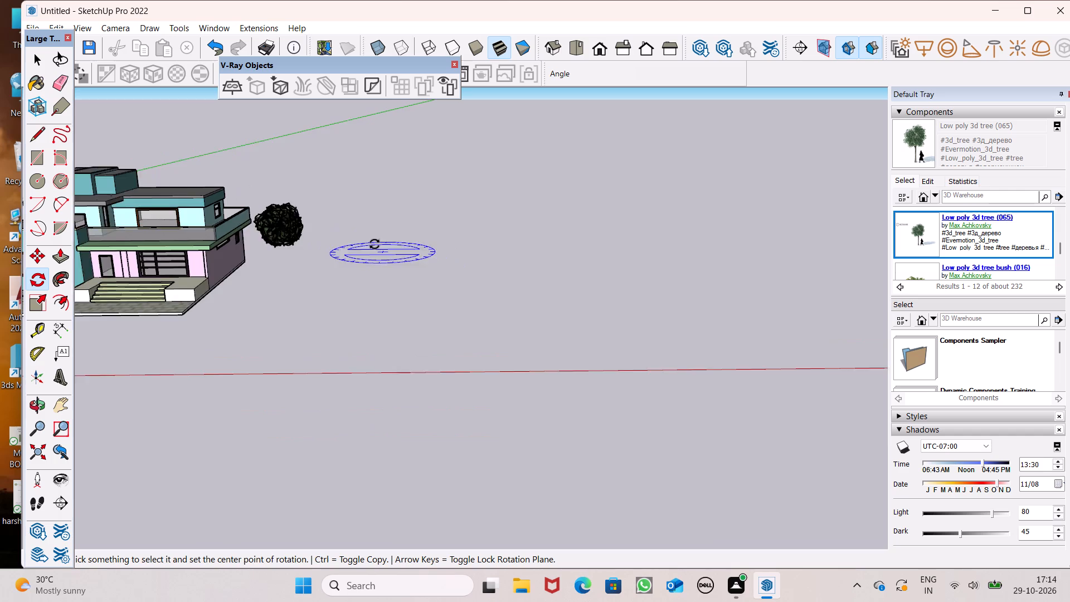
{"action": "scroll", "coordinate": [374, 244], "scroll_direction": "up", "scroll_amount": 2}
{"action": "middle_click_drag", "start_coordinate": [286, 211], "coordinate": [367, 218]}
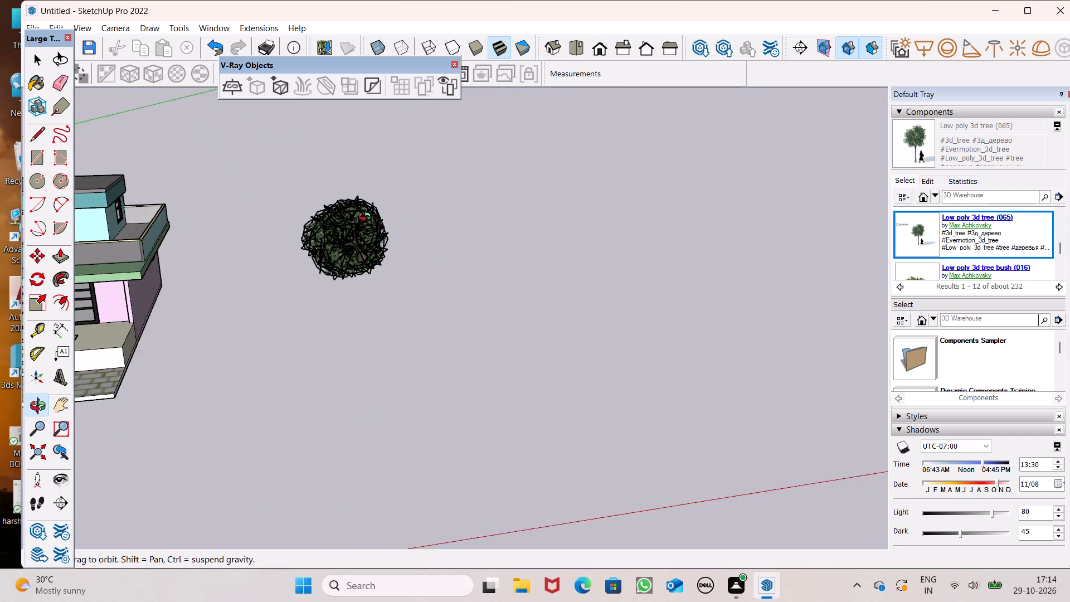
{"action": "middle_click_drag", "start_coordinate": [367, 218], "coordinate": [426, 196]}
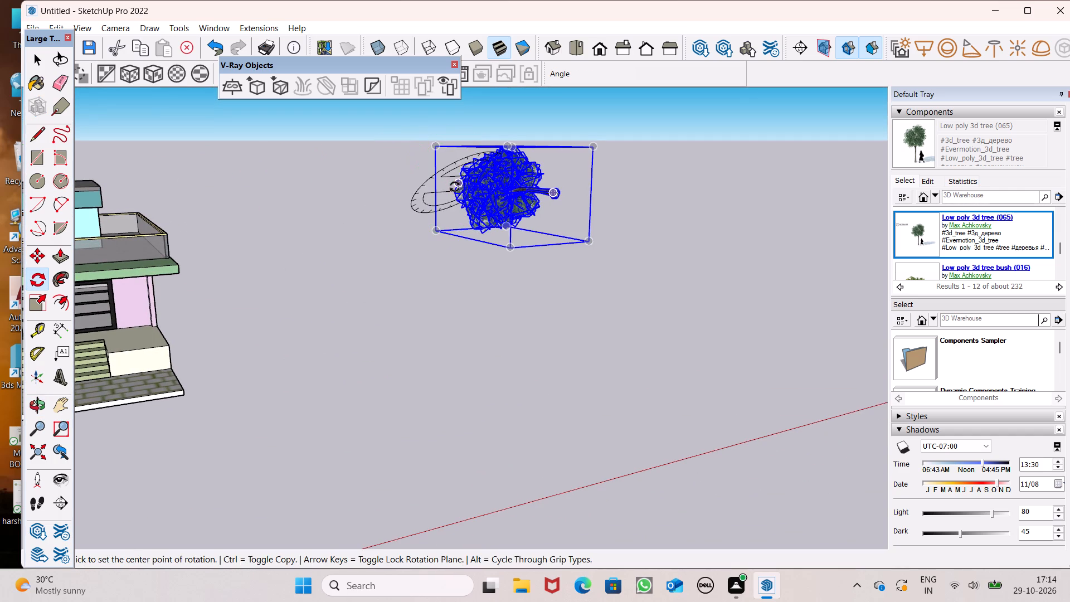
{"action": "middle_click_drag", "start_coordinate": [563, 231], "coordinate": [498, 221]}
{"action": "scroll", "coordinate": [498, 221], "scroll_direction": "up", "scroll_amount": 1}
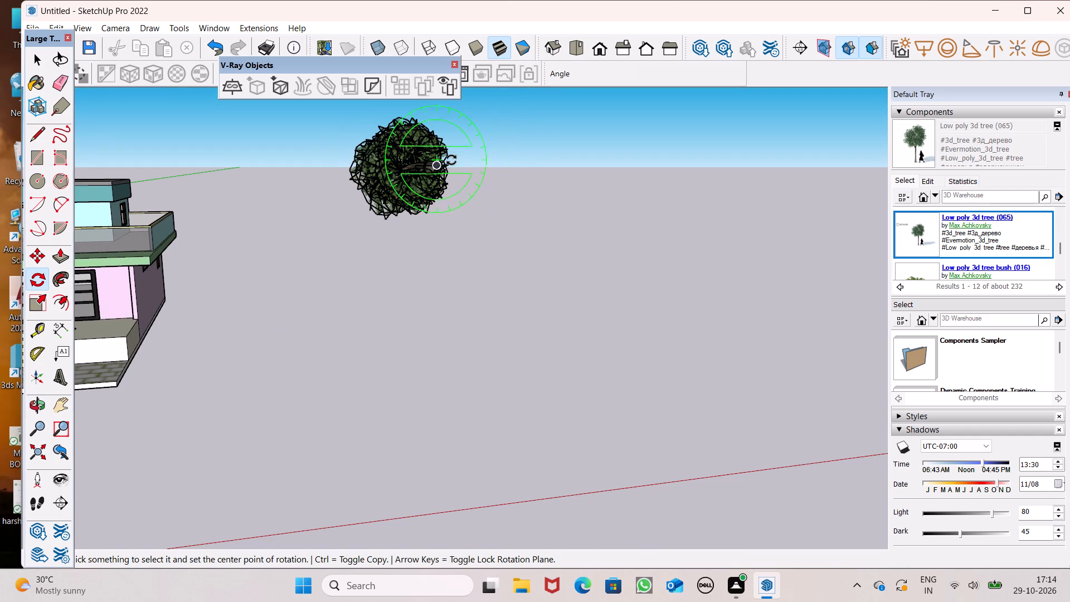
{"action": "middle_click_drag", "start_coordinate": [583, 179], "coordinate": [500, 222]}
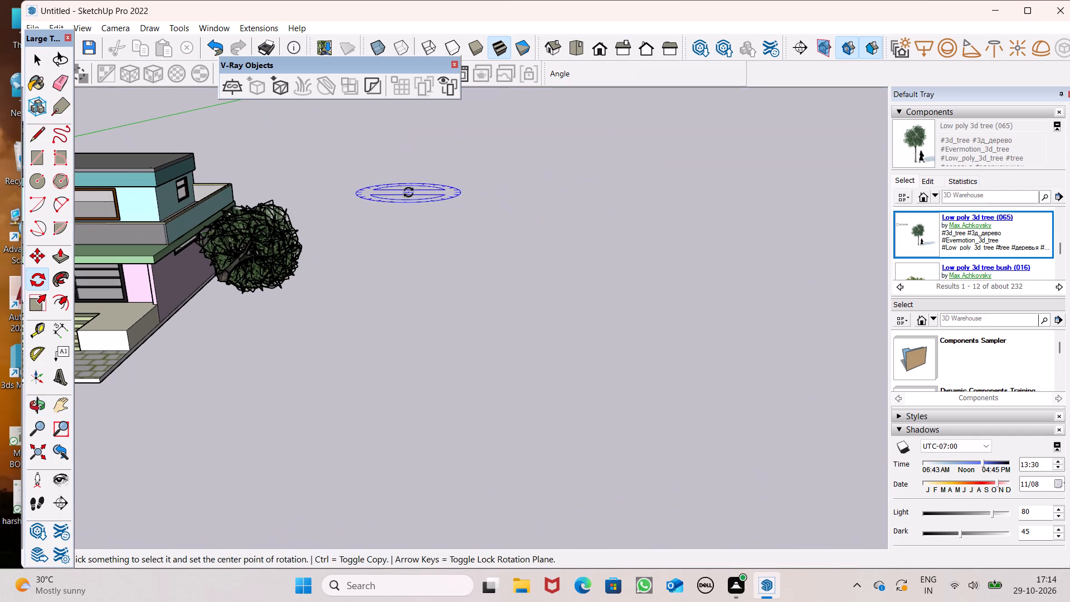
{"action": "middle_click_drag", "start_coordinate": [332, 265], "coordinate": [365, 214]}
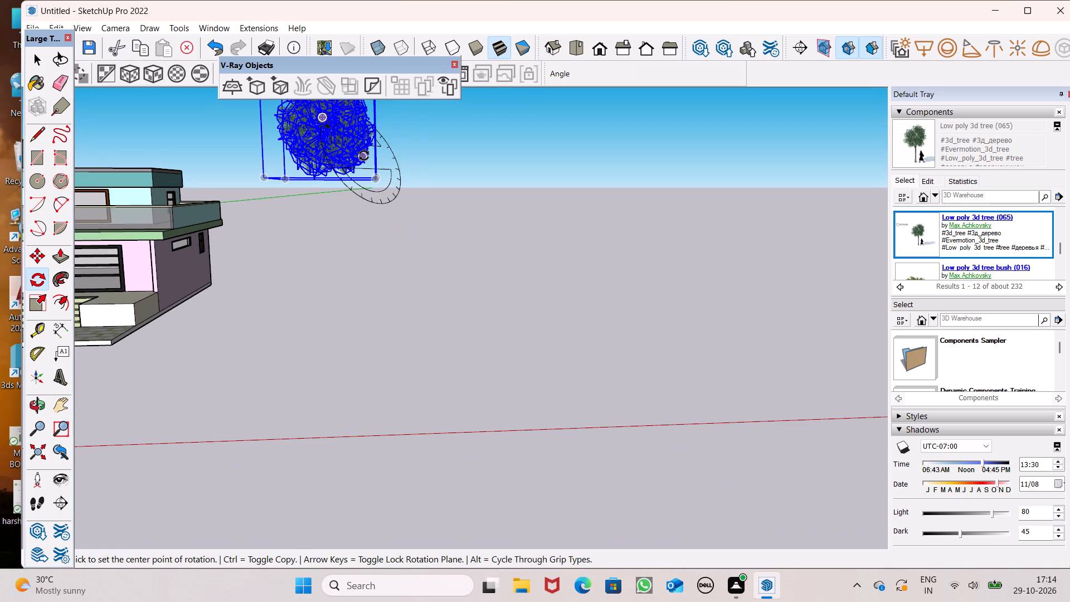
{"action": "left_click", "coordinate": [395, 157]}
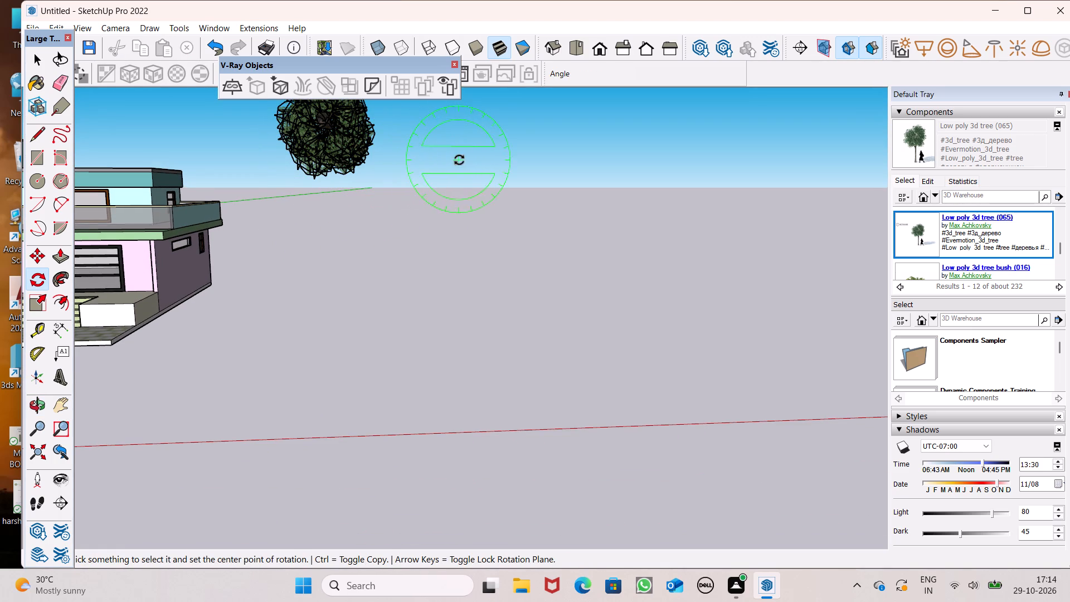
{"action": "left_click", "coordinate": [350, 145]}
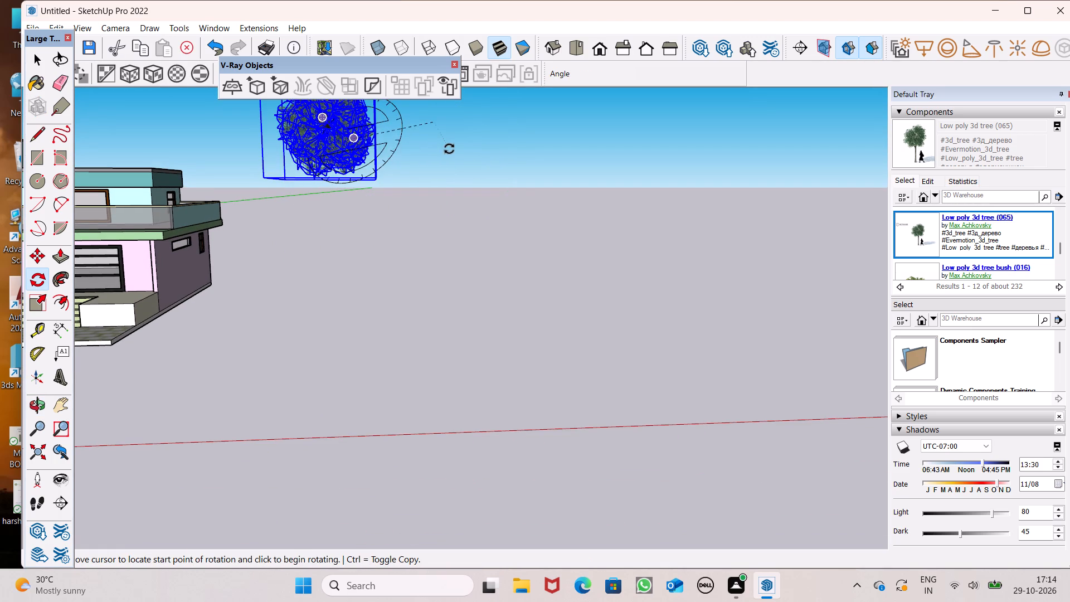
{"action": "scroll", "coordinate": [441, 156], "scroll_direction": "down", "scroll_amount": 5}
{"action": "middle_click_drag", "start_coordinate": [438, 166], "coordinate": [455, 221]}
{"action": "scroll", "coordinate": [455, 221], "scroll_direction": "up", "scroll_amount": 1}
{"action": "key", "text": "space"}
Rotate the lying tree 90° in the vertical plane so its trunk stands upright.
{"action": "left_click", "coordinate": [382, 202]}
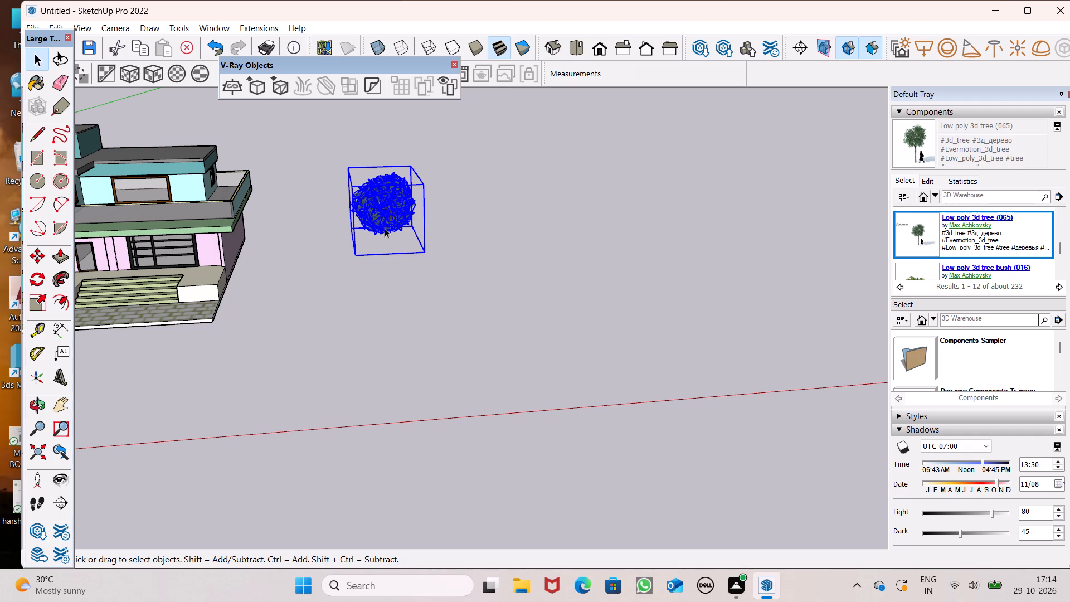
{"action": "left_click", "coordinate": [40, 285]}
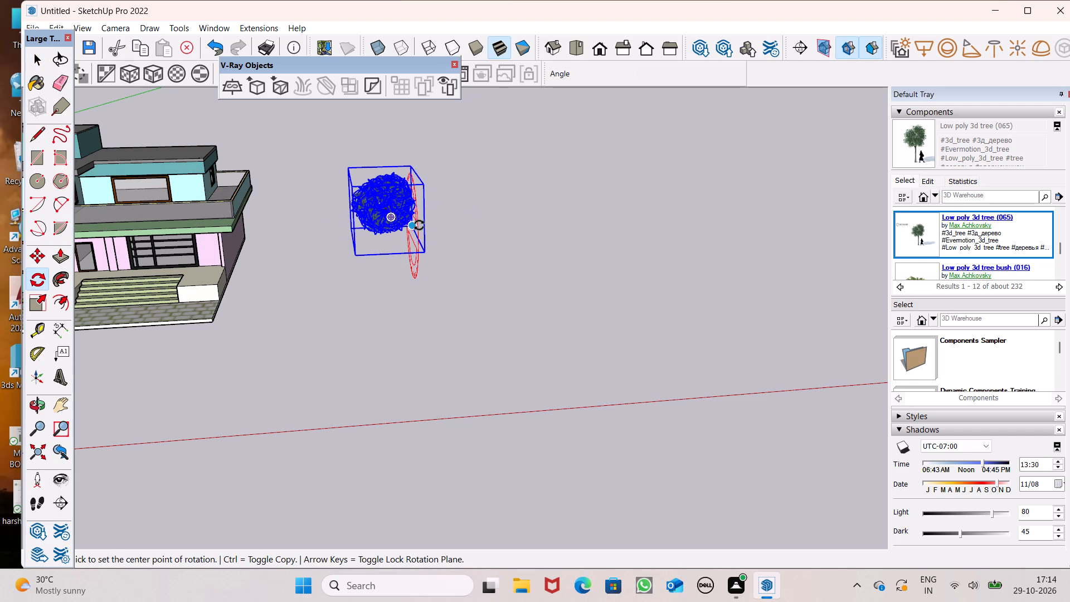
{"action": "left_click", "coordinate": [416, 224]}
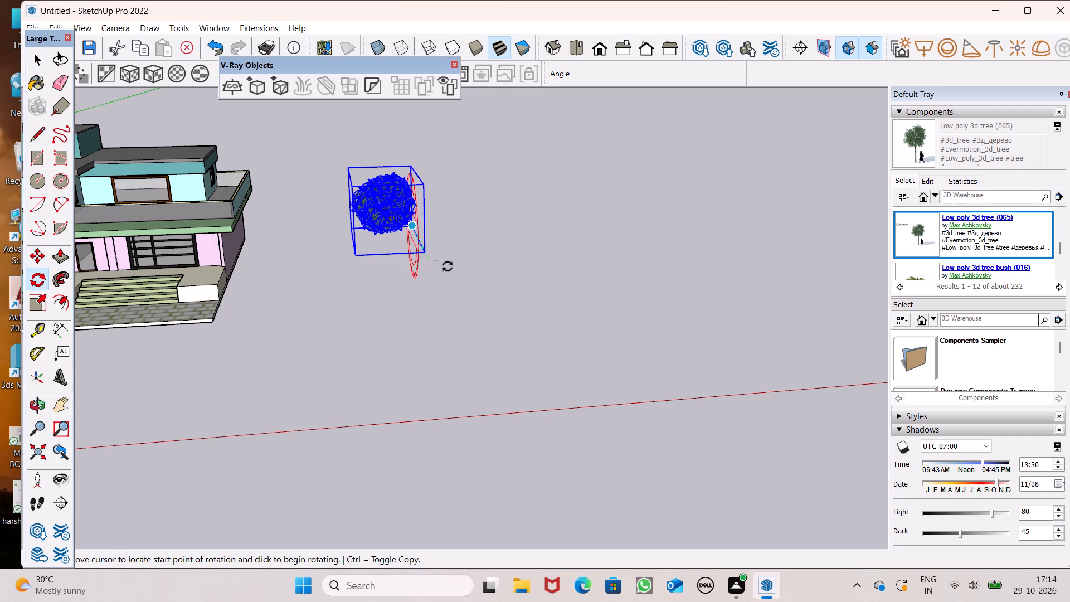
{"action": "left_click", "coordinate": [454, 307]}
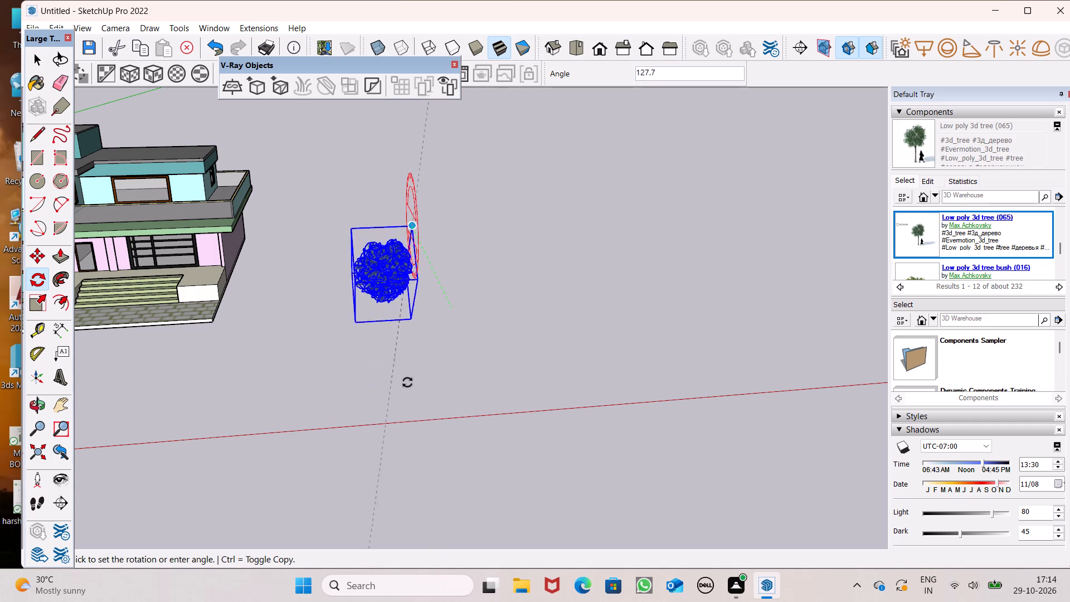
{"action": "scroll", "coordinate": [406, 390], "scroll_direction": "down", "scroll_amount": 4}
{"action": "middle_click_drag", "start_coordinate": [405, 394], "coordinate": [226, 380]}
{"action": "scroll", "coordinate": [201, 396], "scroll_direction": "up", "scroll_amount": 1}
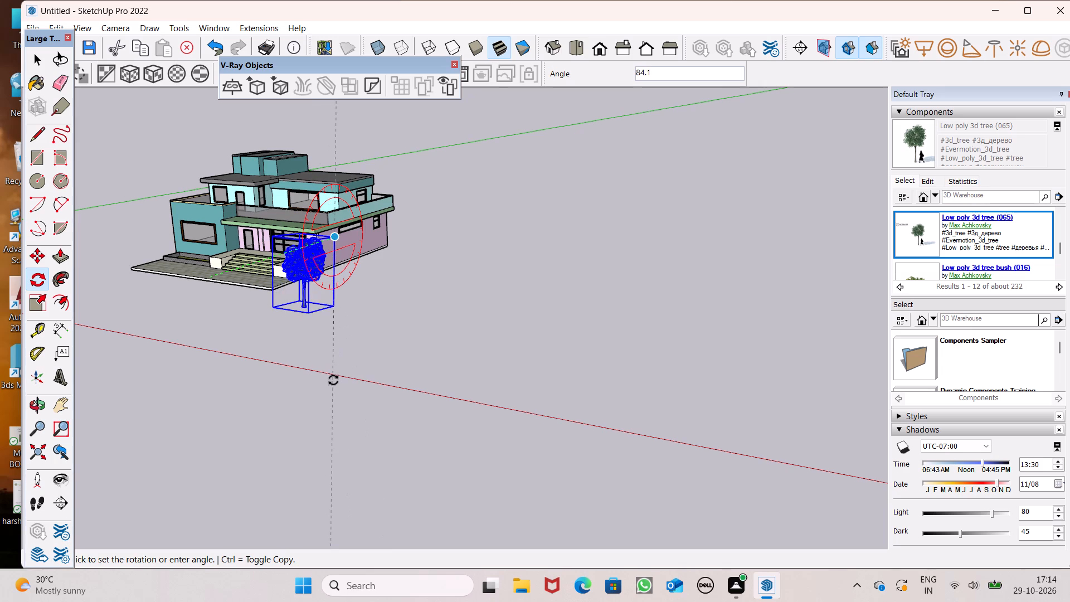
{"action": "scroll", "coordinate": [333, 380], "scroll_direction": "down", "scroll_amount": 3}
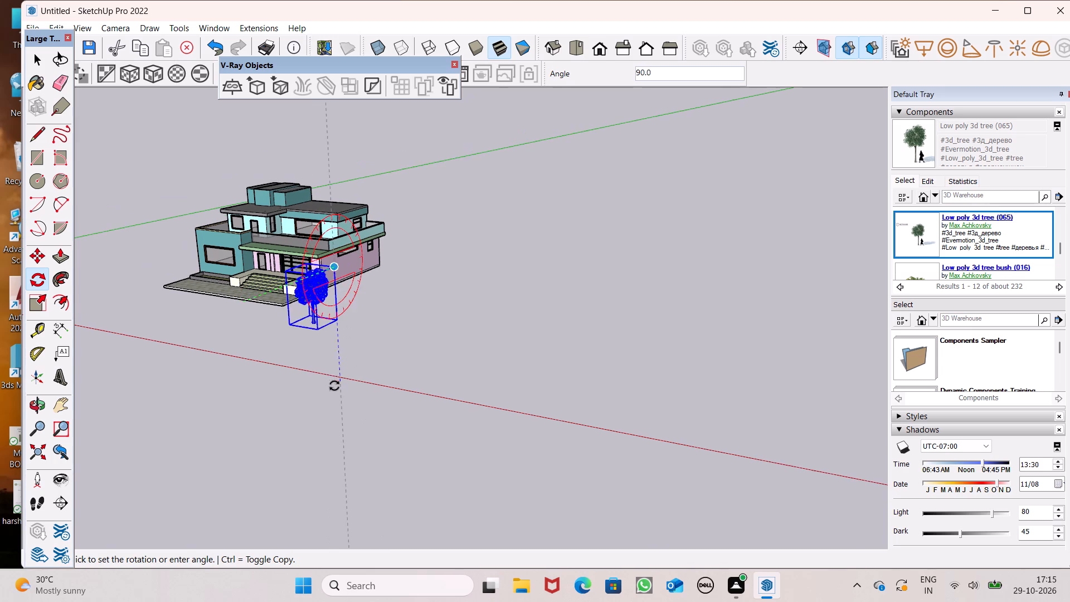
{"action": "middle_click_drag", "start_coordinate": [335, 386], "coordinate": [196, 415]}
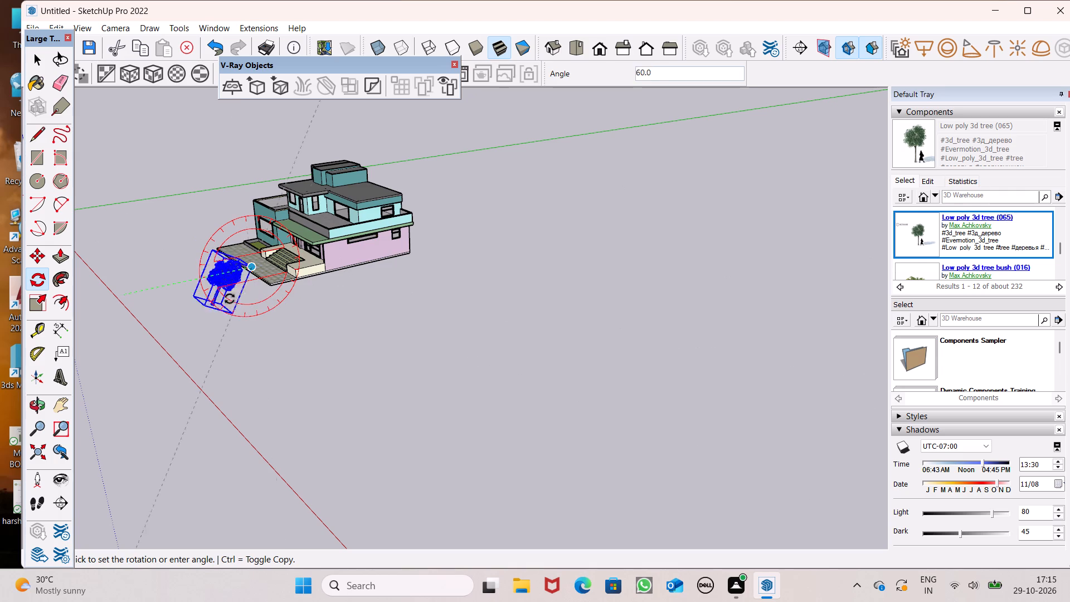
{"action": "left_click", "coordinate": [256, 311]}
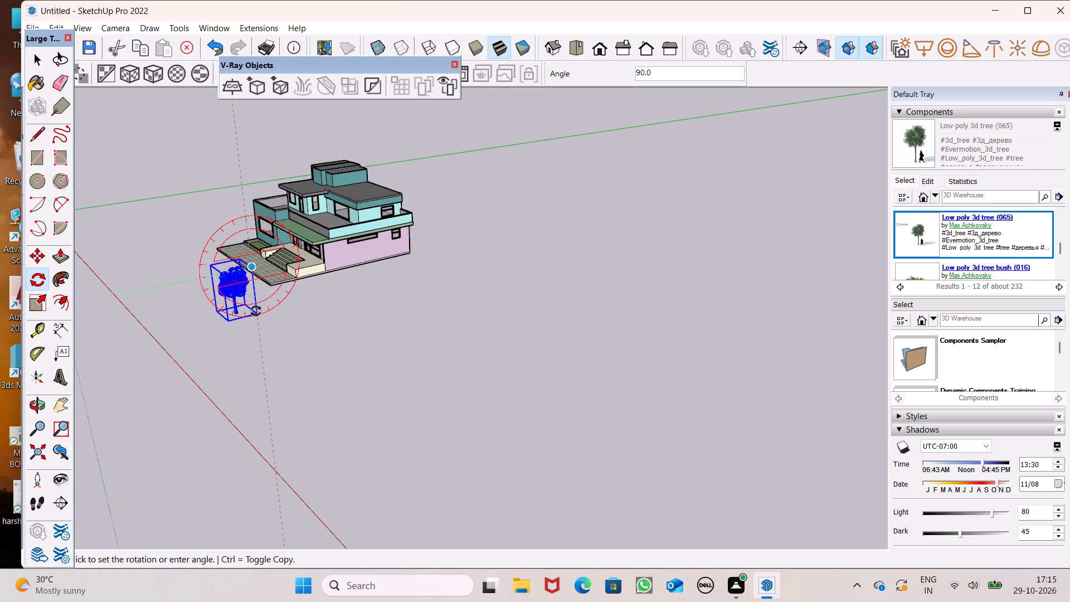
{"action": "key", "text": "space"}
{"action": "left_click", "coordinate": [187, 310]}
Move the upright tree across to the paved slab's front corner on the planter side, away from the entrance steps.
{"action": "scroll", "coordinate": [259, 323], "scroll_direction": "down", "scroll_amount": 2}
{"action": "middle_click_drag", "start_coordinate": [222, 325], "coordinate": [406, 292]}
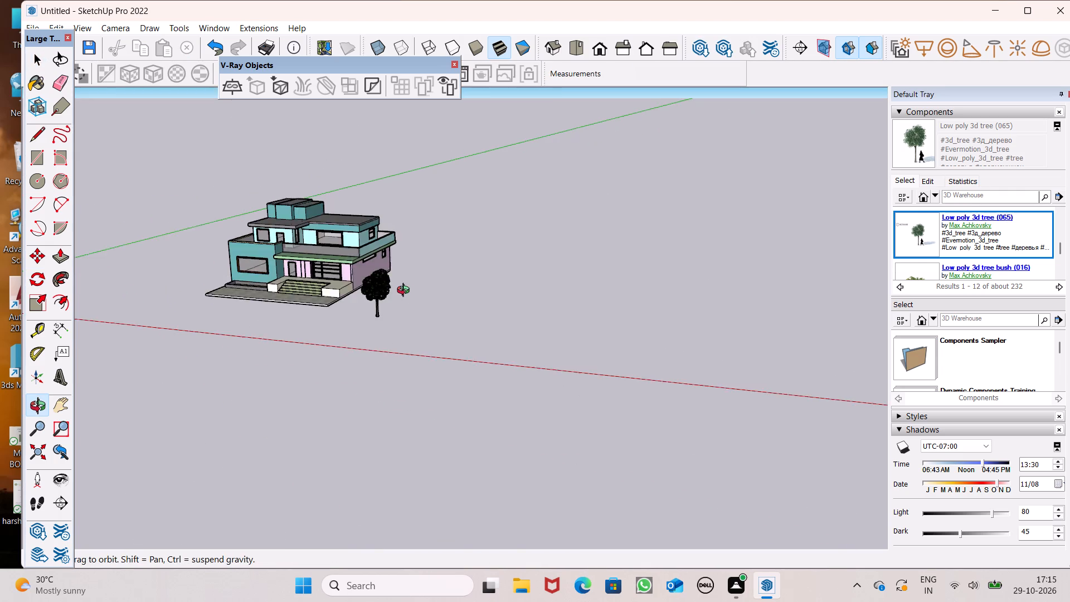
{"action": "middle_click_drag", "start_coordinate": [406, 292], "coordinate": [488, 307]}
{"action": "left_click", "coordinate": [476, 306]}
{"action": "scroll", "coordinate": [387, 293], "scroll_direction": "down", "scroll_amount": 2}
{"action": "middle_click_drag", "start_coordinate": [283, 333], "coordinate": [290, 333]}
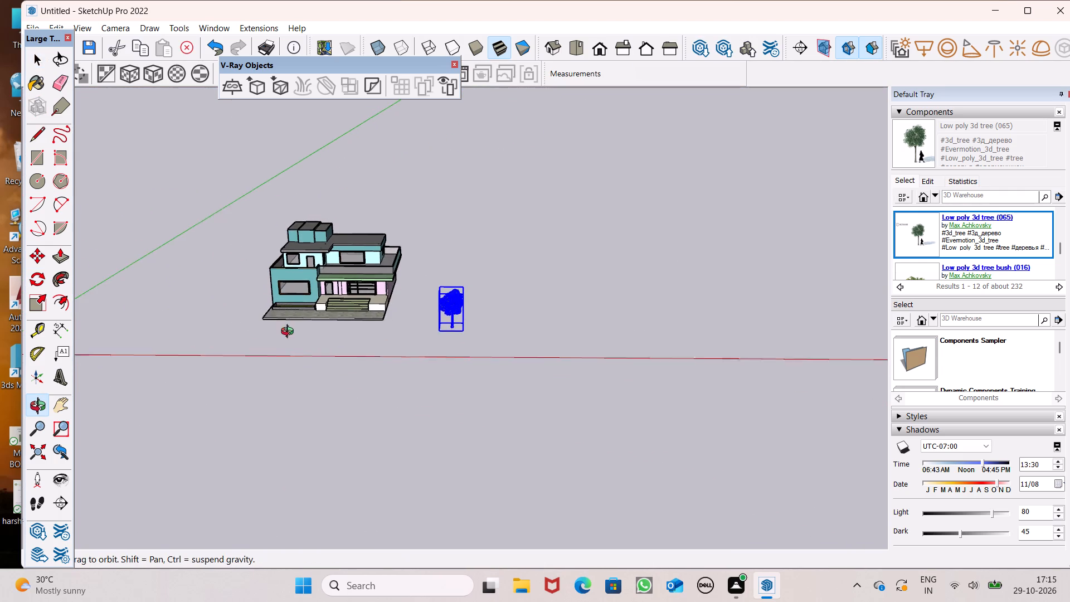
{"action": "middle_click_drag", "start_coordinate": [290, 333], "coordinate": [355, 331]}
{"action": "key", "text": "m"}
{"action": "key", "text": "Return"}
{"action": "left_click_drag", "start_coordinate": [499, 333], "coordinate": [498, 332]}
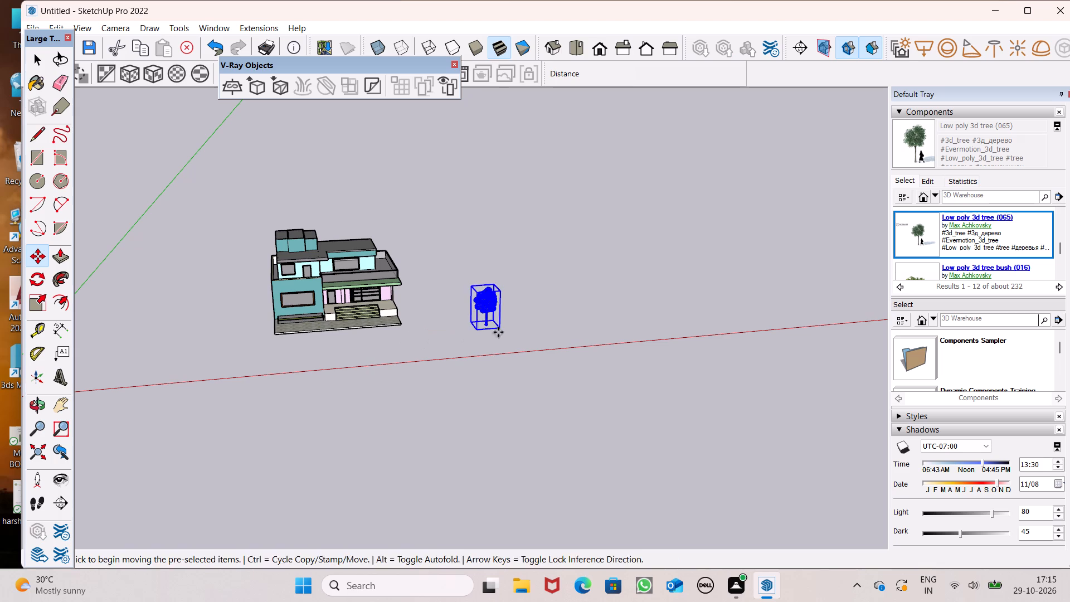
{"action": "left_click_drag", "start_coordinate": [498, 332], "coordinate": [290, 330]}
{"action": "scroll", "coordinate": [292, 316], "scroll_direction": "up", "scroll_amount": 6}
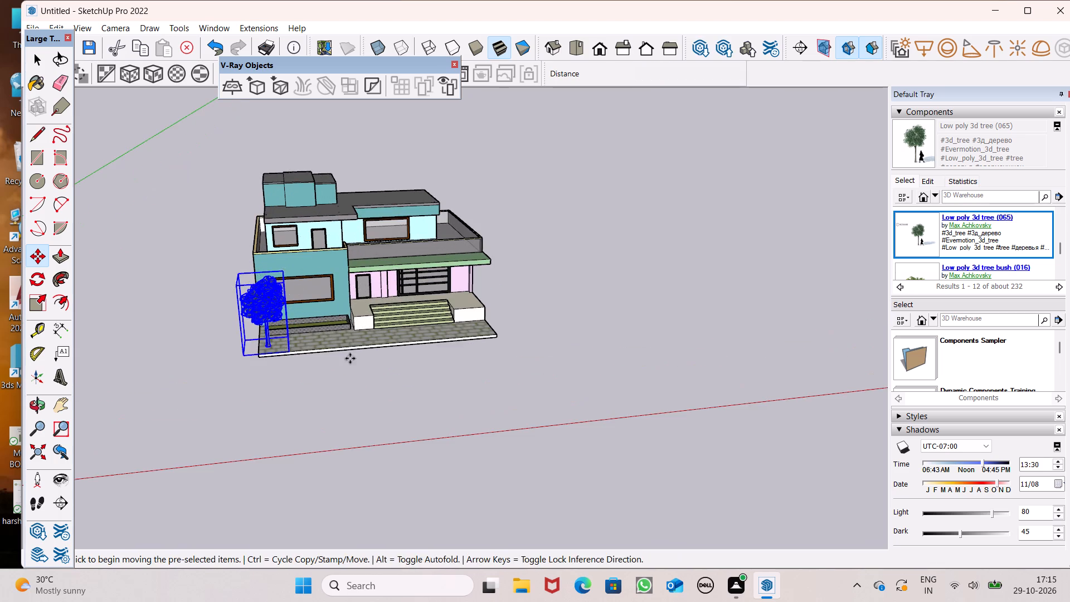
Shift the tree about 3' 1" inward from the paving's front edge, towards the end of the planter.
{"action": "middle_click_drag", "start_coordinate": [350, 358], "coordinate": [39, 320]}
{"action": "scroll", "coordinate": [38, 323], "scroll_direction": "up", "scroll_amount": 8}
{"action": "scroll", "coordinate": [228, 247], "scroll_direction": "down", "scroll_amount": 2}
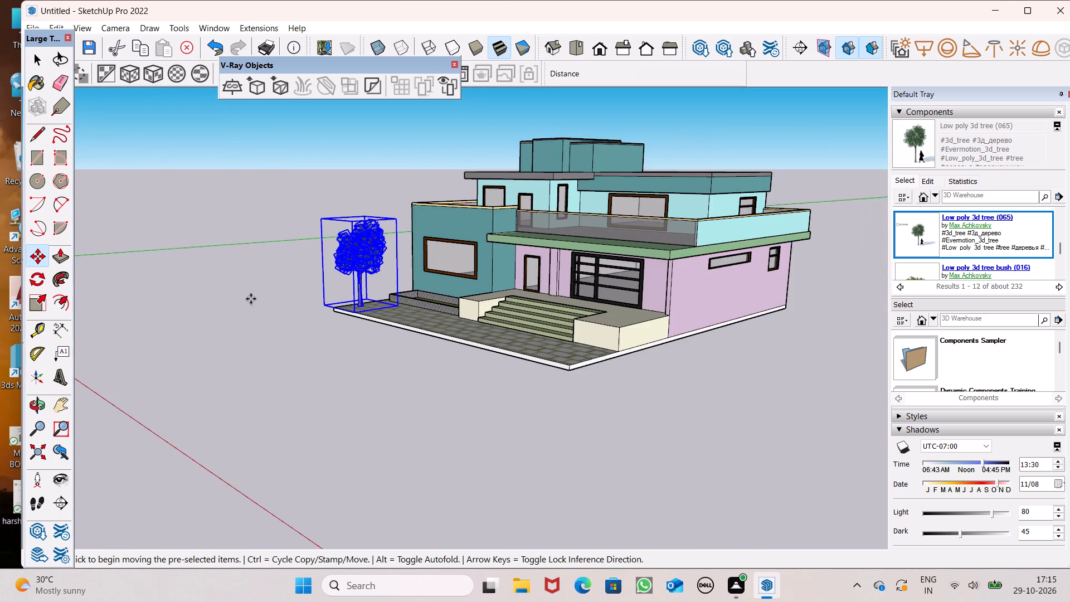
{"action": "middle_click_drag", "start_coordinate": [251, 304], "coordinate": [339, 439]}
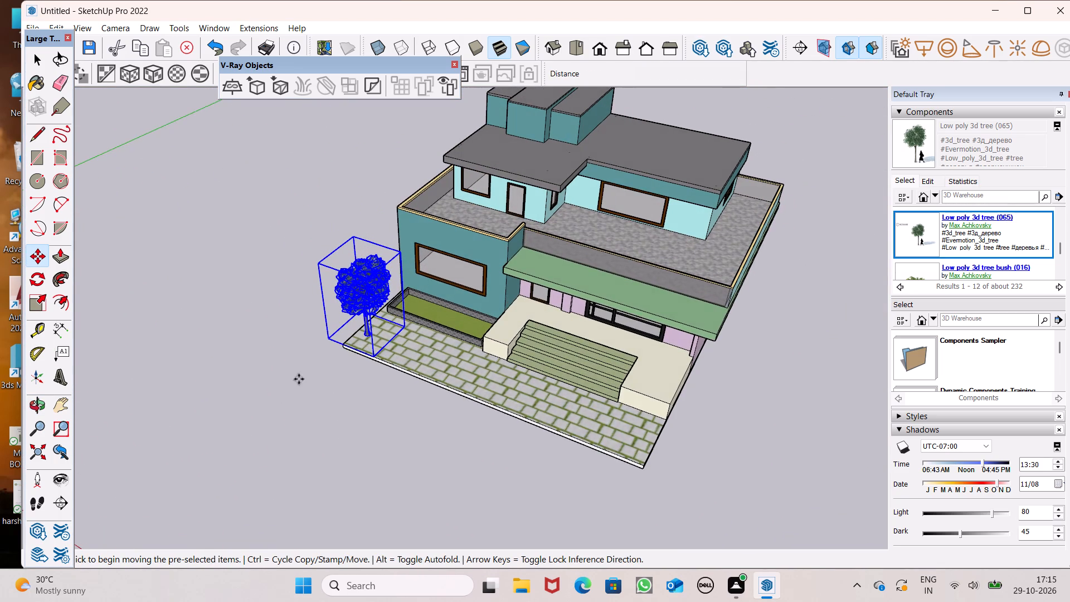
{"action": "scroll", "coordinate": [301, 374], "scroll_direction": "up", "scroll_amount": 4}
{"action": "middle_click_drag", "start_coordinate": [342, 363], "coordinate": [793, 389]}
{"action": "scroll", "coordinate": [476, 358], "scroll_direction": "up", "scroll_amount": 5}
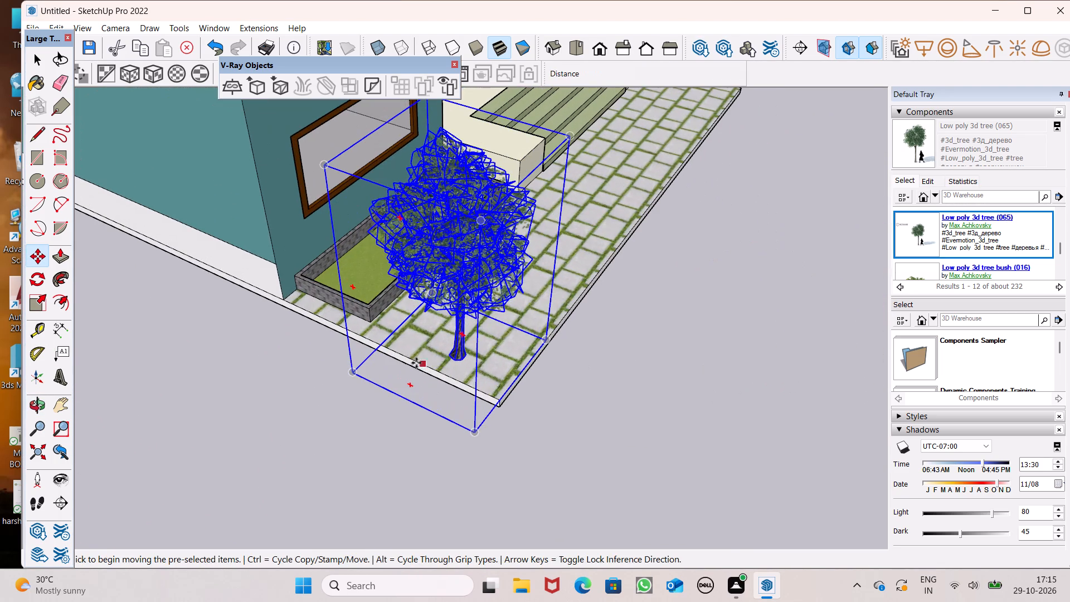
{"action": "left_click_drag", "start_coordinate": [393, 333], "coordinate": [393, 332]}
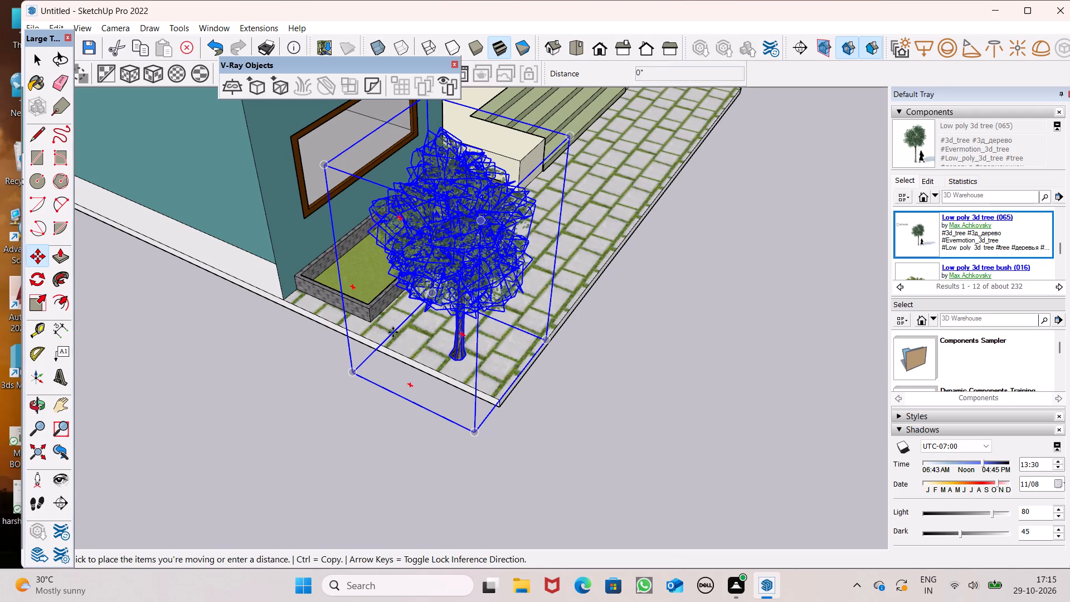
{"action": "left_click_drag", "start_coordinate": [393, 332], "coordinate": [361, 322]}
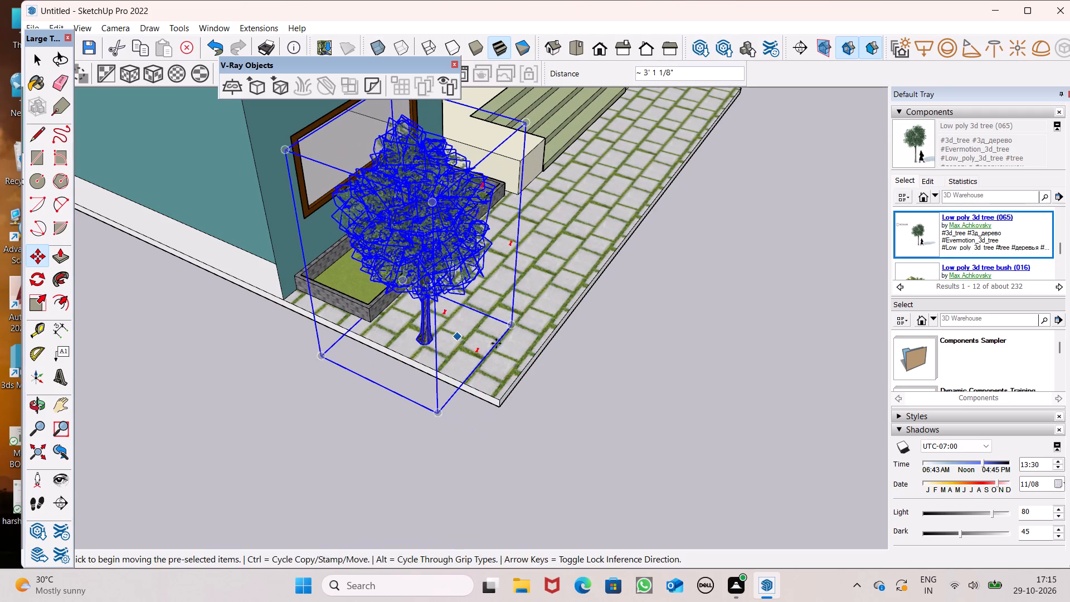
{"action": "scroll", "coordinate": [505, 351], "scroll_direction": "down", "scroll_amount": 3}
{"action": "middle_click_drag", "start_coordinate": [684, 406], "coordinate": [187, 372]}
{"action": "scroll", "coordinate": [187, 372], "scroll_direction": "up", "scroll_amount": 1}
{"action": "key", "text": "space"}
{"action": "left_click", "coordinate": [196, 329]}
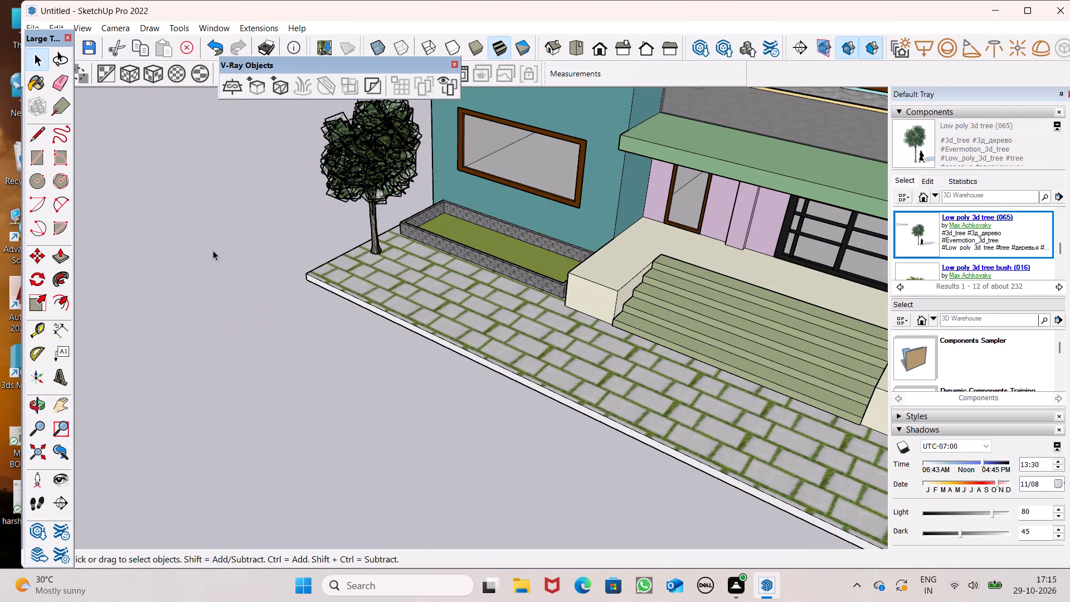
Move the upright tree slightly inward towards the house so it stands closer to the planter's outer front corner.
{"action": "scroll", "coordinate": [311, 84], "scroll_direction": "up", "scroll_amount": 1}
{"action": "scroll", "coordinate": [310, 71], "scroll_direction": "down", "scroll_amount": 6}
{"action": "scroll", "coordinate": [346, 100], "scroll_direction": "up", "scroll_amount": 9}
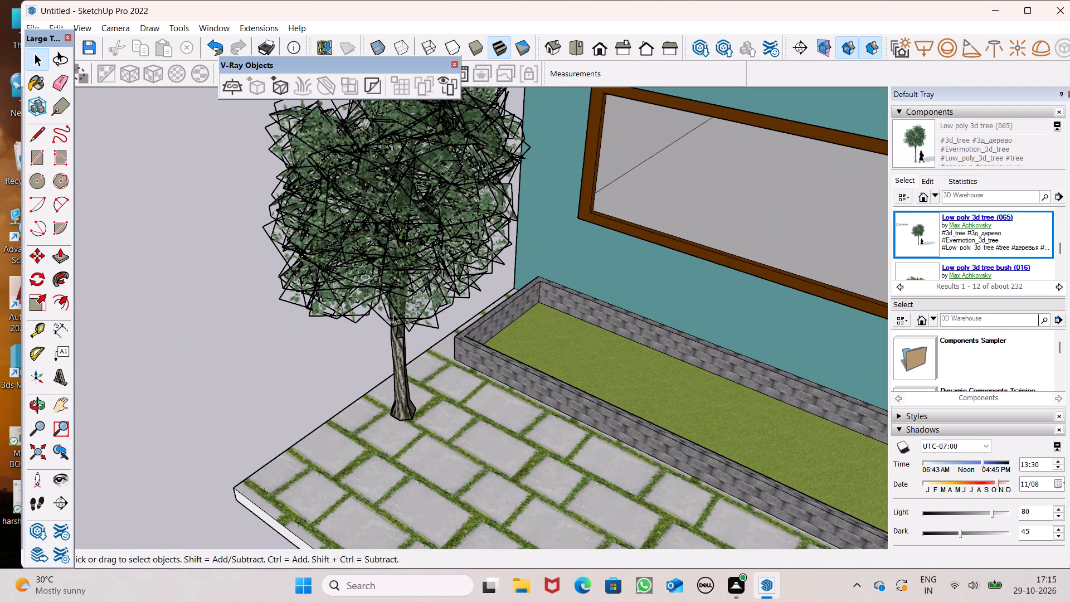
{"action": "left_click", "coordinate": [393, 314]}
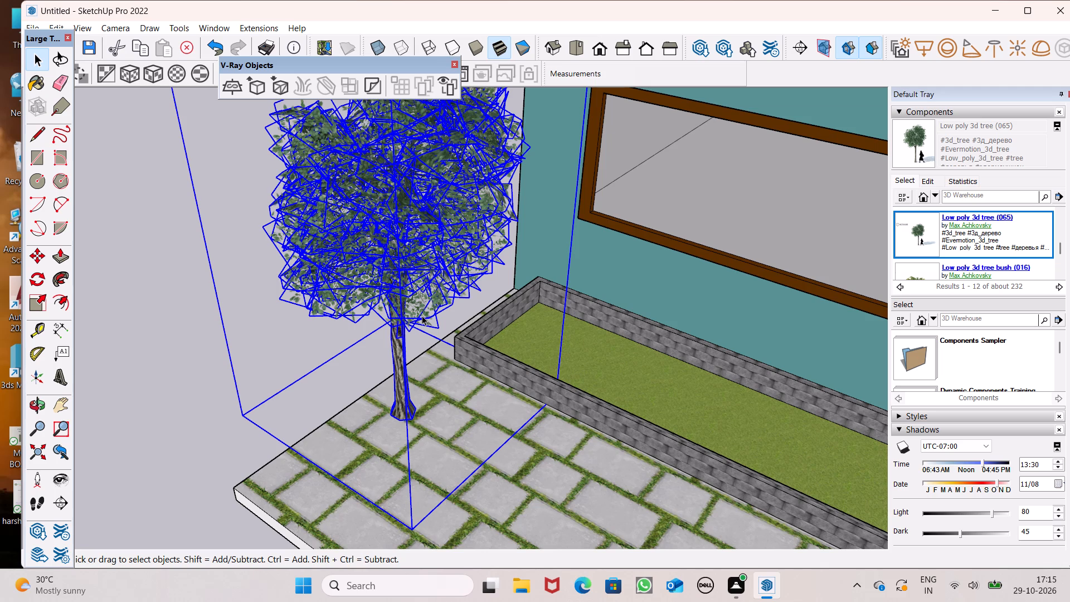
{"action": "scroll", "coordinate": [331, 351], "scroll_direction": "down", "scroll_amount": 5}
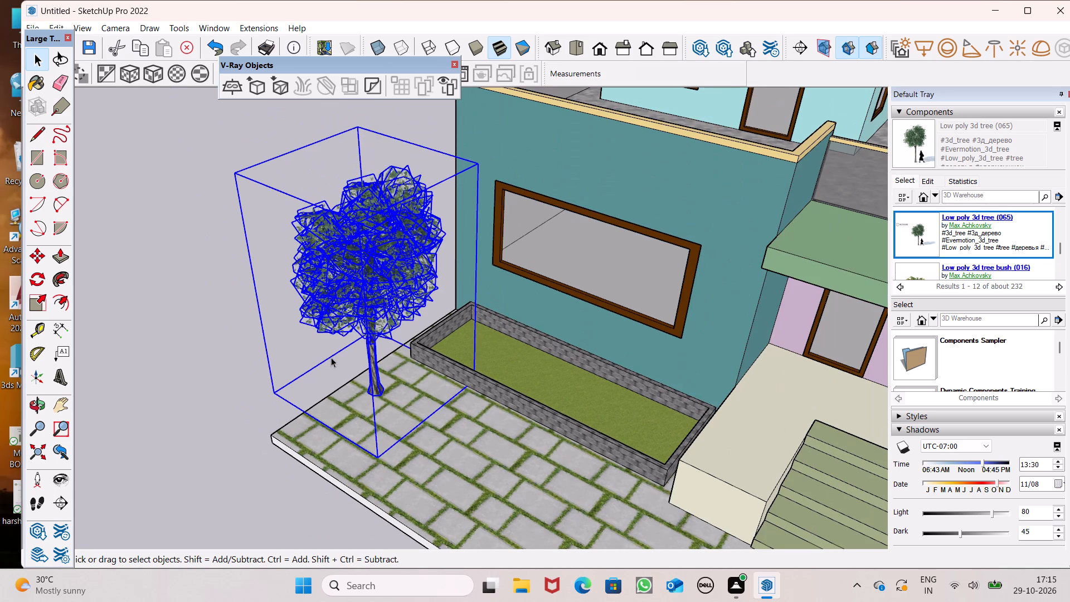
{"action": "scroll", "coordinate": [323, 355], "scroll_direction": "down", "scroll_amount": 7}
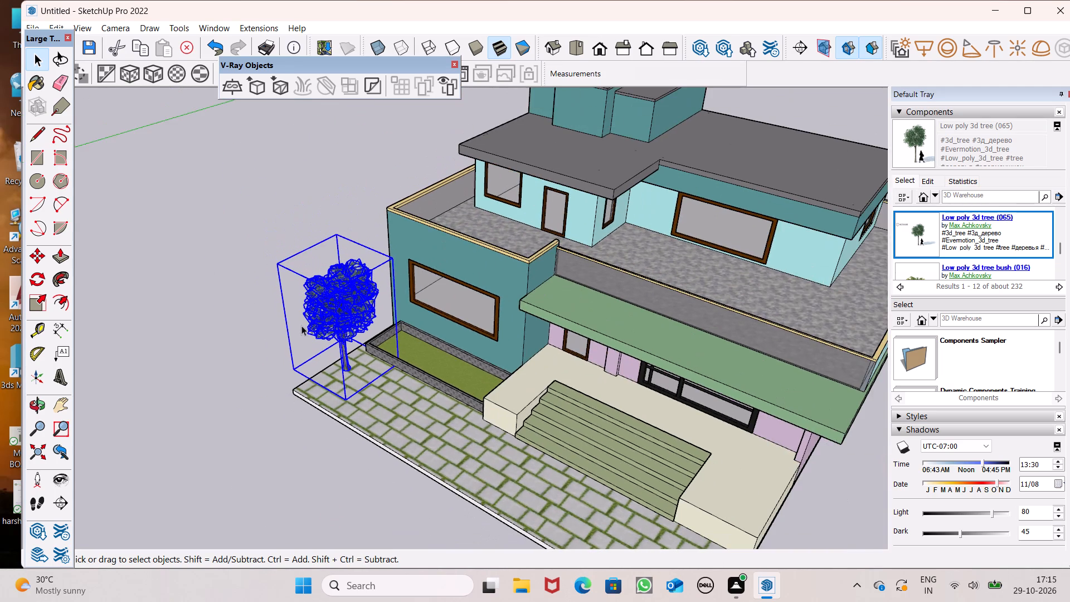
{"action": "scroll", "coordinate": [278, 302], "scroll_direction": "down", "scroll_amount": 2}
{"action": "middle_click_drag", "start_coordinate": [308, 344], "coordinate": [405, 323]}
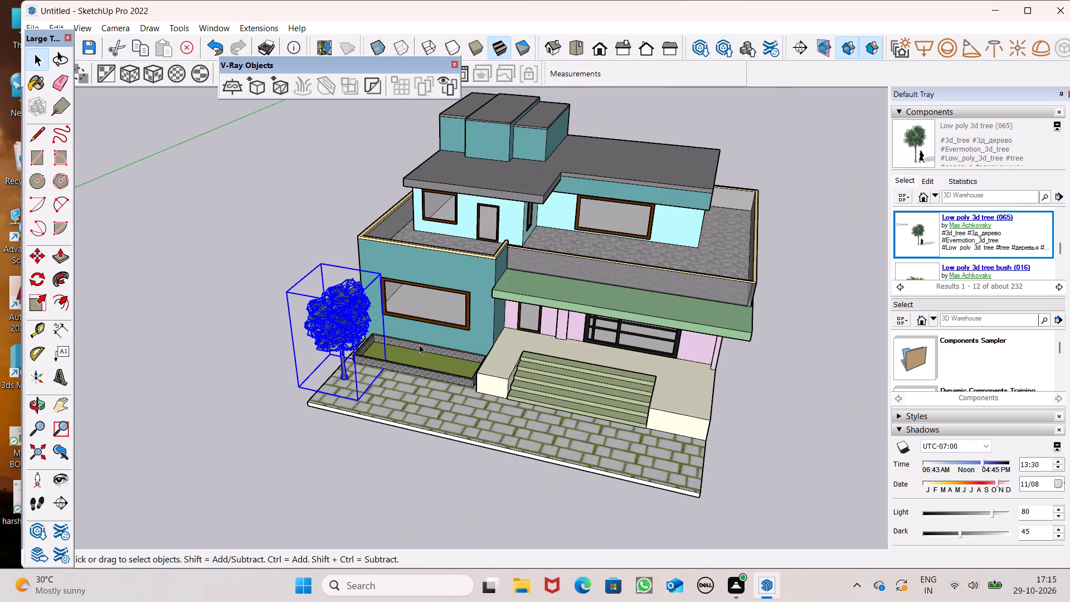
{"action": "key", "text": "m"}
{"action": "key", "text": "Return"}
{"action": "scroll", "coordinate": [382, 363], "scroll_direction": "up", "scroll_amount": 11}
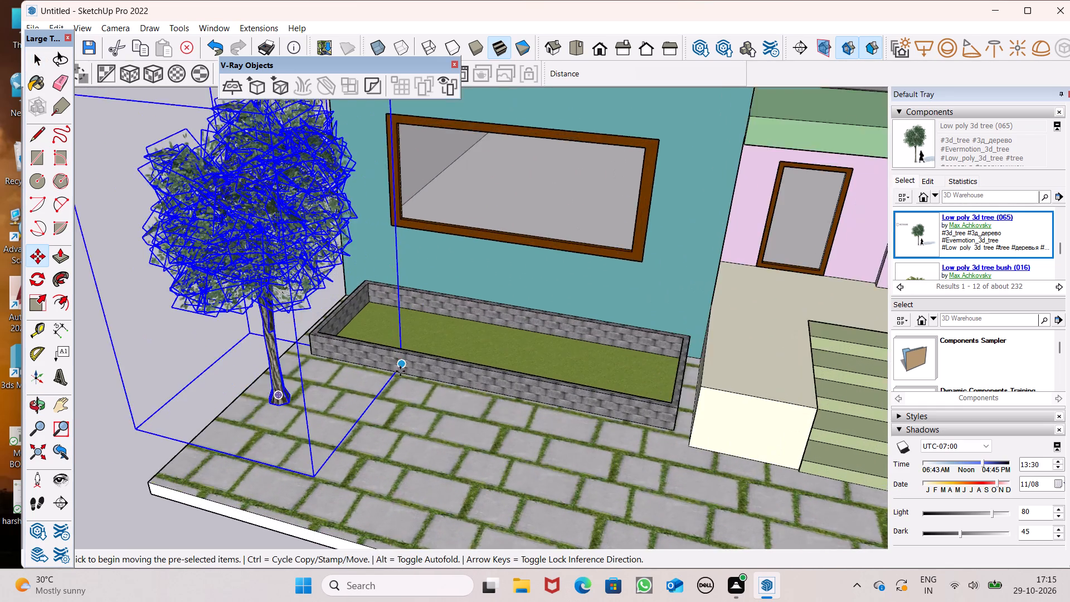
{"action": "scroll", "coordinate": [400, 371], "scroll_direction": "up", "scroll_amount": 1}
{"action": "left_click_drag", "start_coordinate": [402, 365], "coordinate": [441, 336]}
Examine the tree's new position against the planter, paving and house from several angles and distances.
{"action": "middle_click_drag", "start_coordinate": [194, 417], "coordinate": [353, 374]}
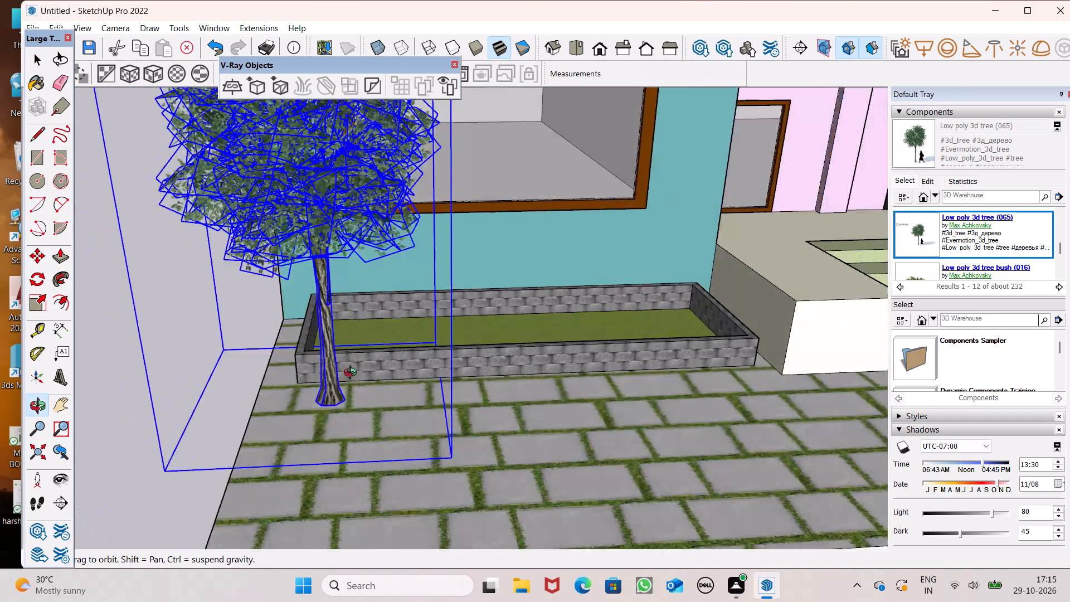
{"action": "middle_click_drag", "start_coordinate": [353, 374], "coordinate": [464, 371]}
{"action": "scroll", "coordinate": [457, 363], "scroll_direction": "down", "scroll_amount": 4}
{"action": "middle_click_drag", "start_coordinate": [279, 399], "coordinate": [475, 371]}
{"action": "scroll", "coordinate": [645, 418], "scroll_direction": "up", "scroll_amount": 1}
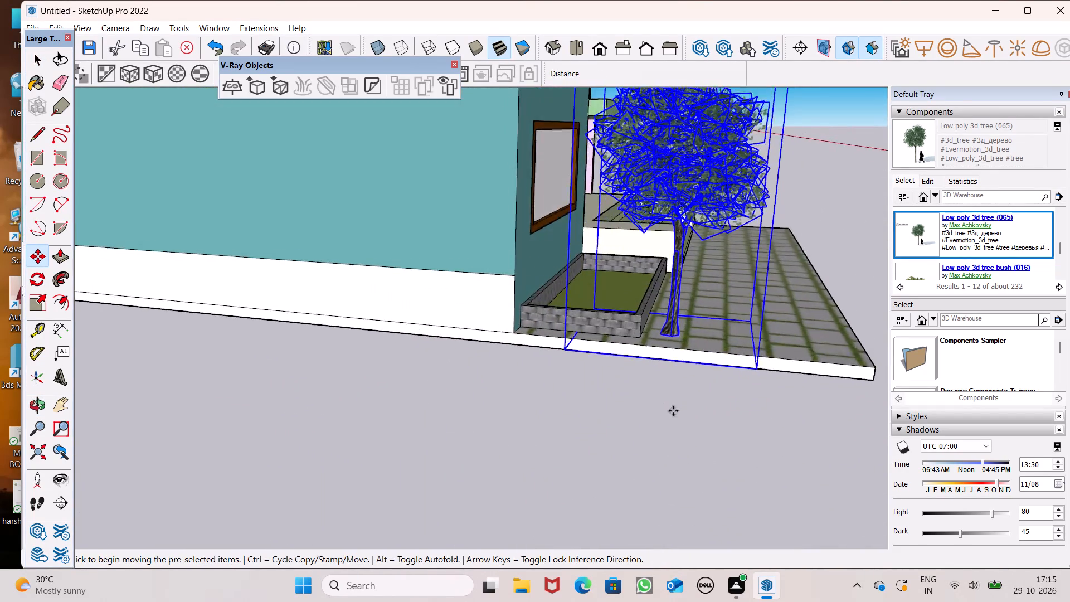
{"action": "scroll", "coordinate": [673, 411], "scroll_direction": "up", "scroll_amount": 8}
{"action": "middle_click_drag", "start_coordinate": [653, 382], "coordinate": [485, 427]}
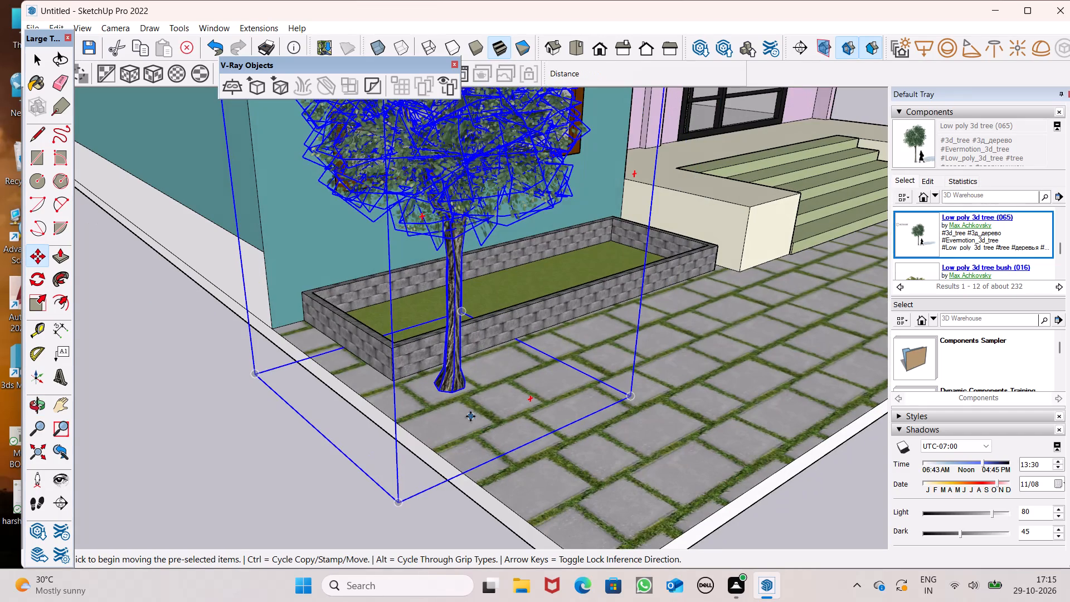
{"action": "scroll", "coordinate": [383, 259], "scroll_direction": "down", "scroll_amount": 7}
{"action": "key", "text": "space"}
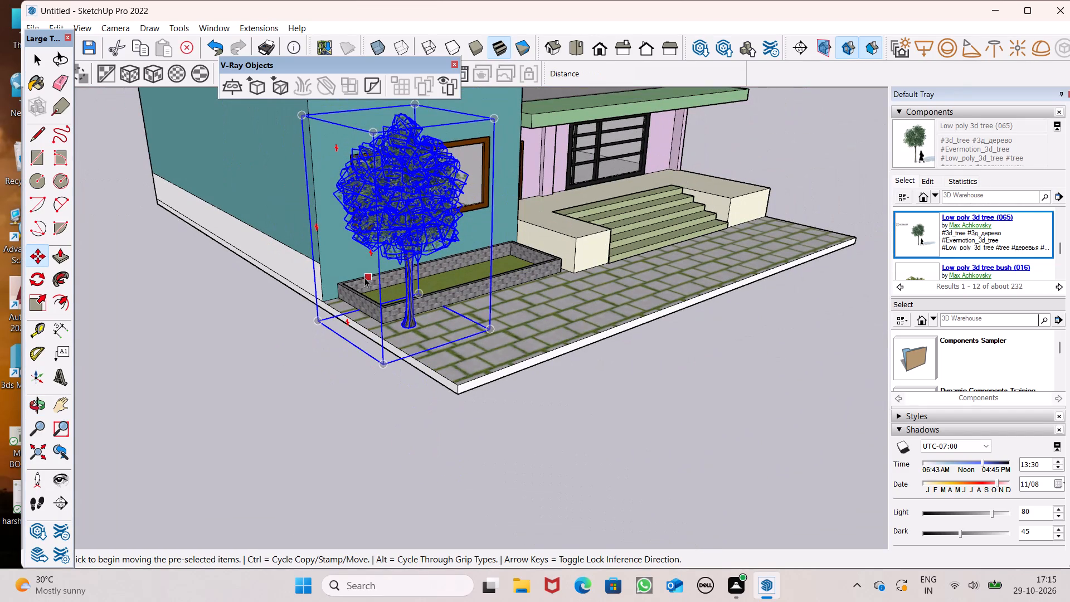
{"action": "scroll", "coordinate": [358, 280], "scroll_direction": "down", "scroll_amount": 8}
{"action": "key", "text": "space"}
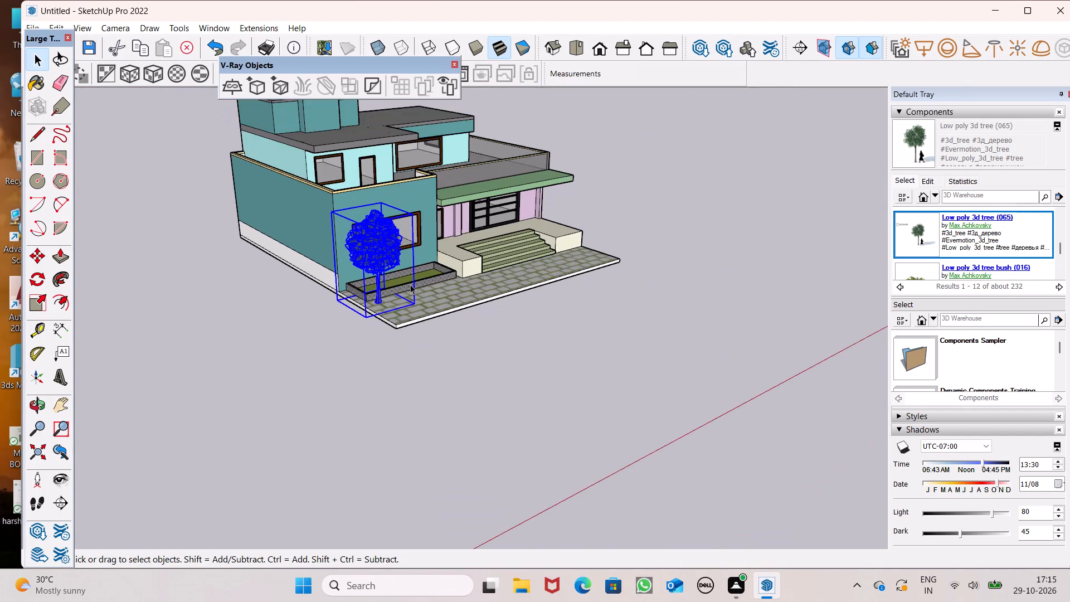
{"action": "left_click", "coordinate": [431, 321]}
{"action": "middle_click_drag", "start_coordinate": [426, 333], "coordinate": [640, 308]}
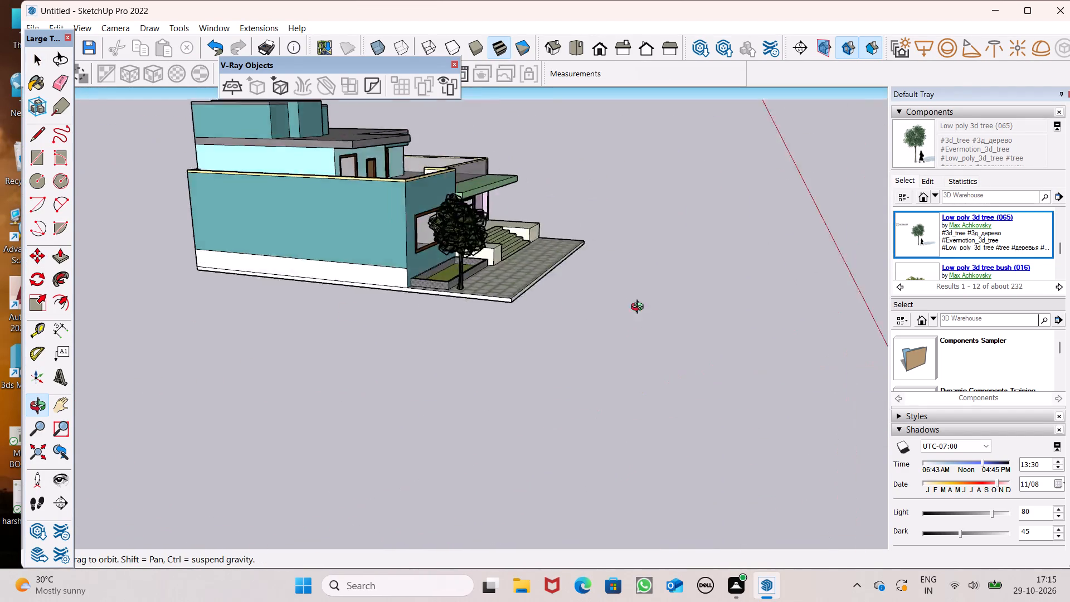
{"action": "middle_click_drag", "start_coordinate": [640, 308], "coordinate": [6, 413]}
{"action": "scroll", "coordinate": [206, 239], "scroll_direction": "up", "scroll_amount": 3}
{"action": "scroll", "coordinate": [252, 314], "scroll_direction": "down", "scroll_amount": 2}
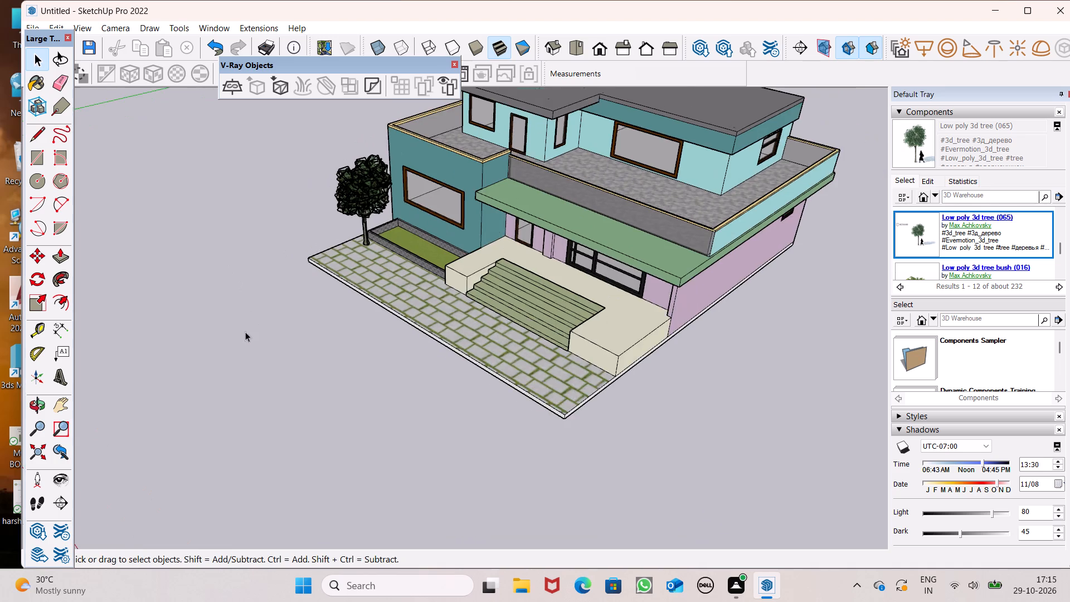
{"action": "middle_click_drag", "start_coordinate": [249, 337], "coordinate": [541, 257]}
{"action": "scroll", "coordinate": [451, 221], "scroll_direction": "down", "scroll_amount": 5}
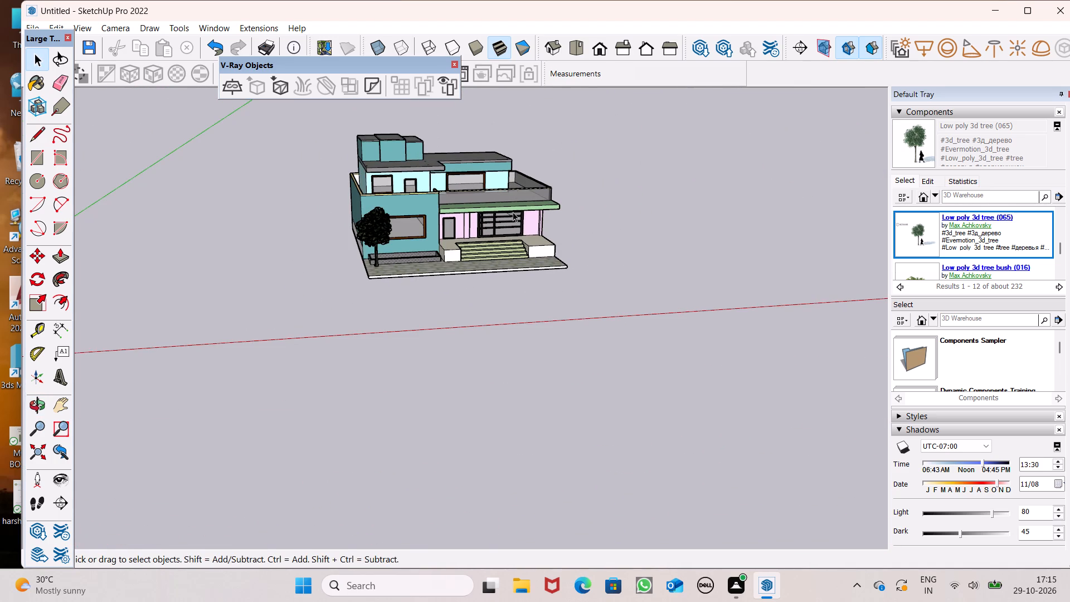
{"action": "scroll", "coordinate": [580, 333], "scroll_direction": "down", "scroll_amount": 1}
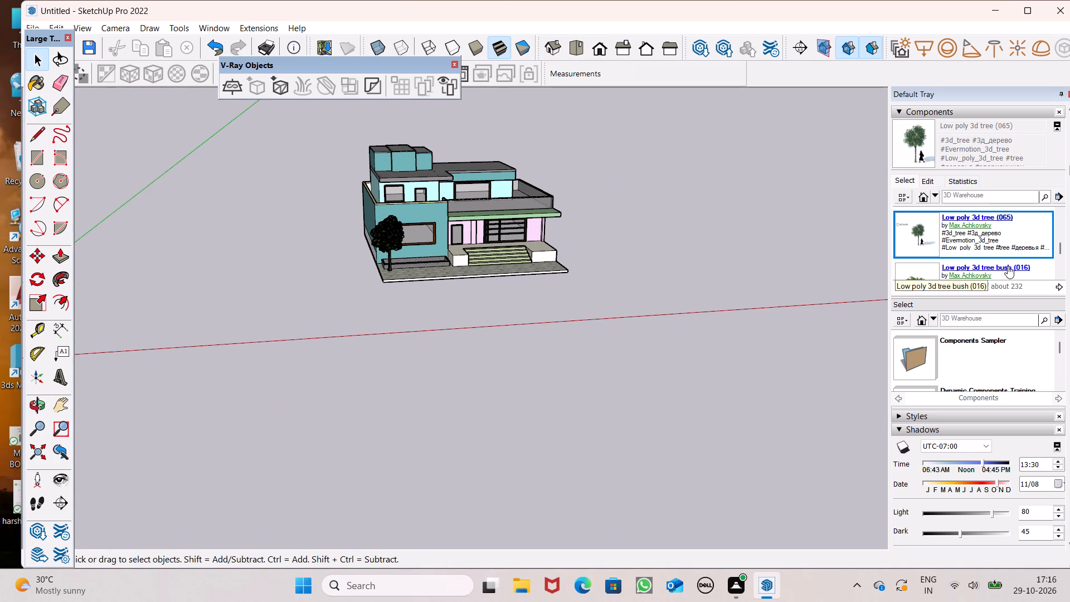
Browse the current tree results, then search 3D Warehouse for plants.
{"action": "scroll", "coordinate": [1005, 258], "scroll_direction": "down", "scroll_amount": 4}
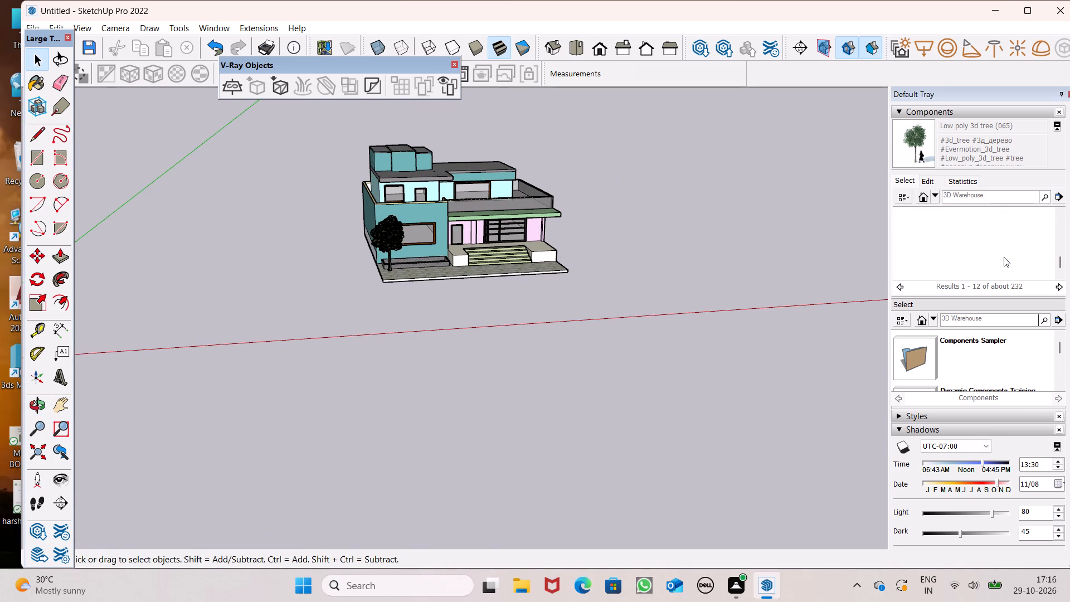
{"action": "scroll", "coordinate": [1004, 257], "scroll_direction": "down", "scroll_amount": 1}
{"action": "scroll", "coordinate": [930, 205], "scroll_direction": "up", "scroll_amount": 6}
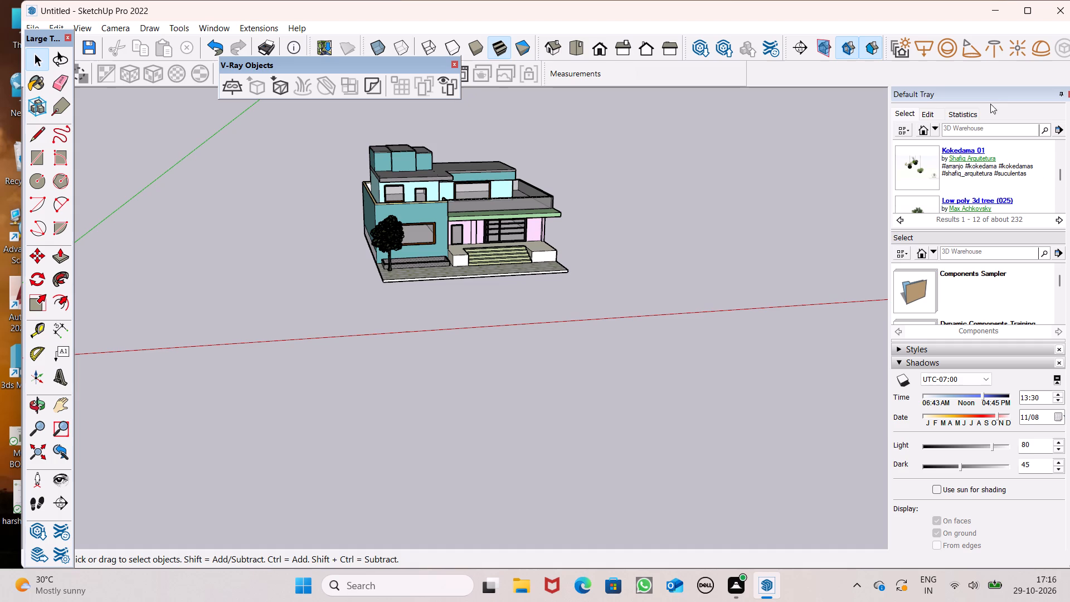
{"action": "left_click", "coordinate": [985, 128]}
{"action": "type", "text": "plants"}
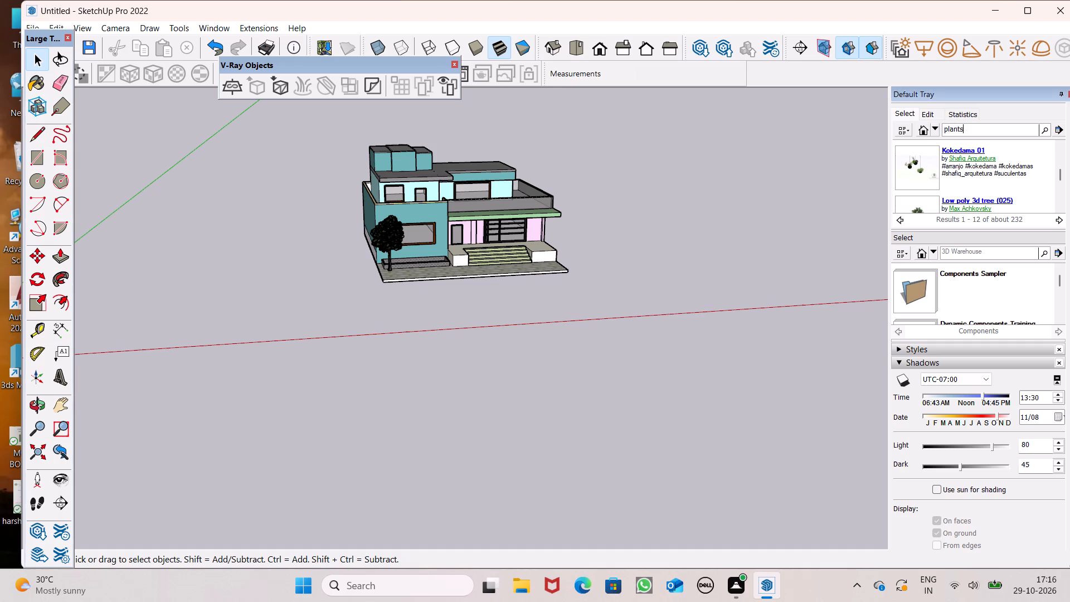
{"action": "key", "text": "Return"}
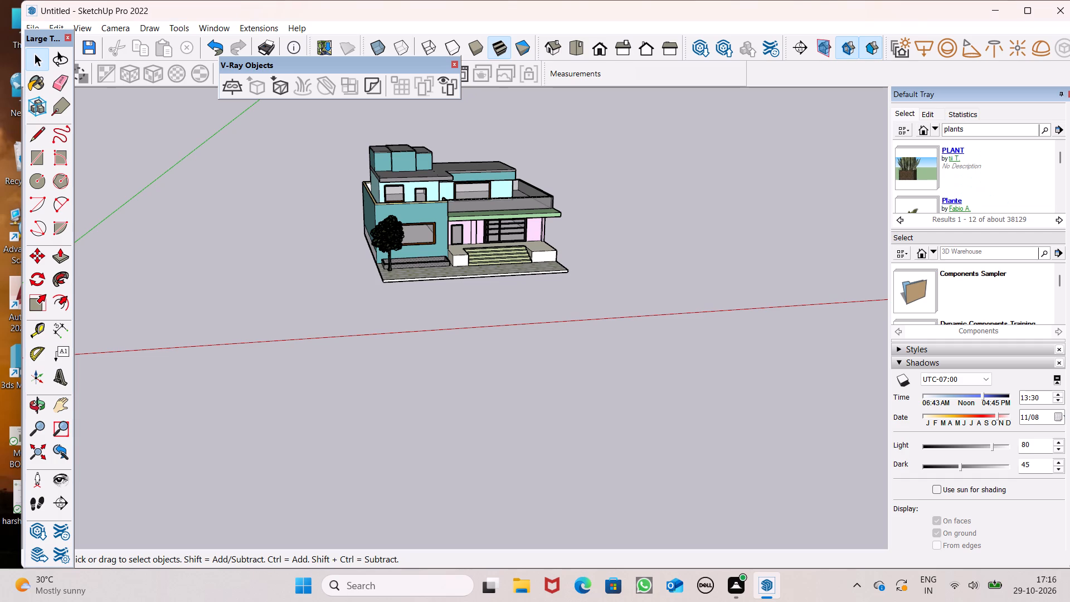
Open a plants collection from the results and load its Crocosmia (Montbretia) model for placement.
{"action": "scroll", "coordinate": [961, 176], "scroll_direction": "down", "scroll_amount": 2}
{"action": "scroll", "coordinate": [908, 173], "scroll_direction": "down", "scroll_amount": 1}
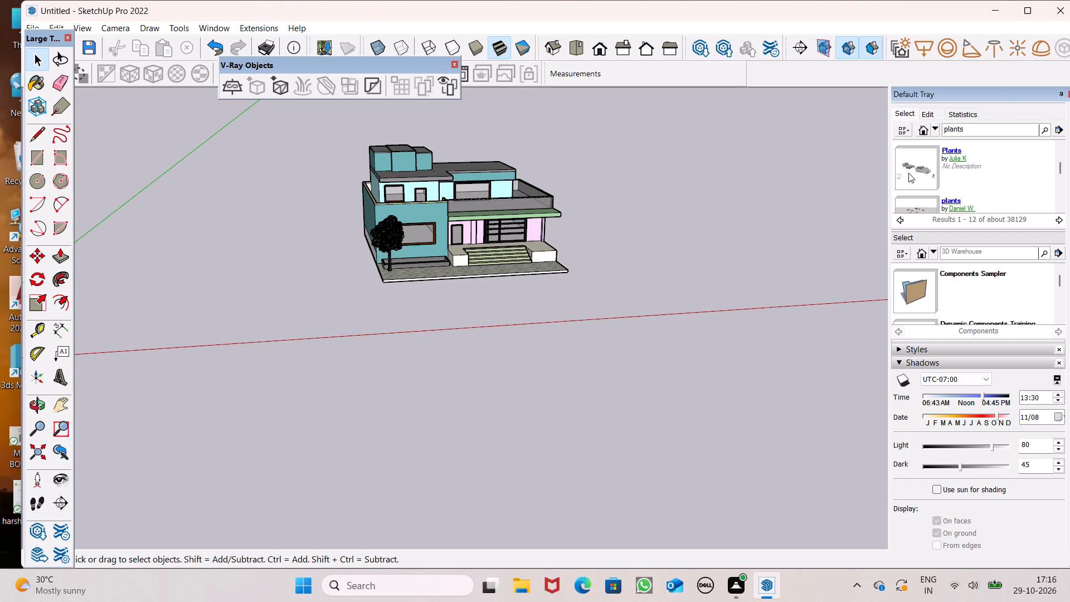
{"action": "scroll", "coordinate": [908, 173], "scroll_direction": "down", "scroll_amount": 1}
{"action": "left_click", "coordinate": [922, 169]}
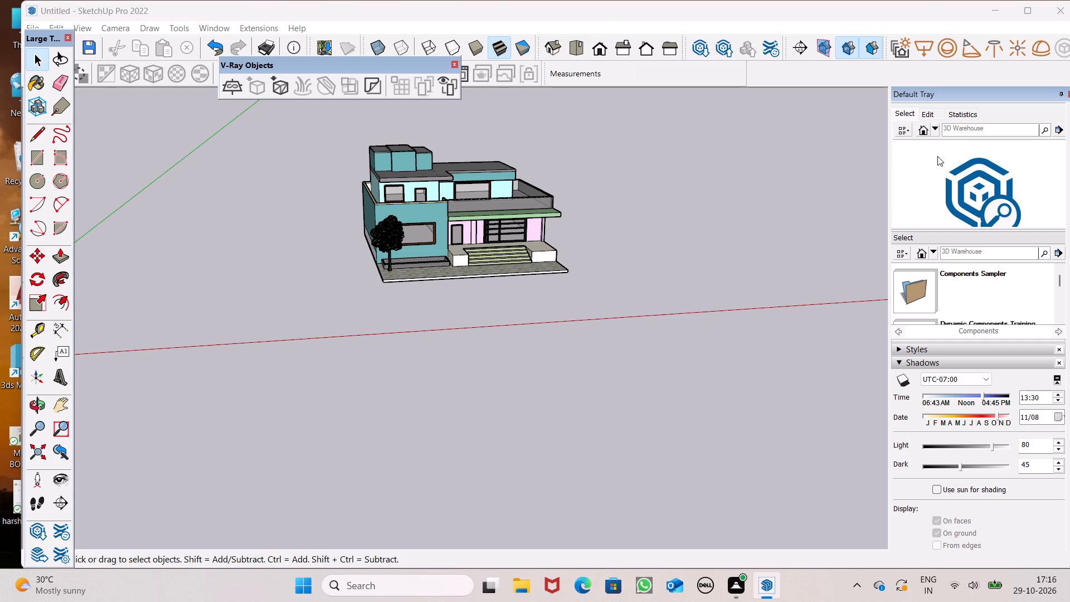
{"action": "scroll", "coordinate": [924, 167], "scroll_direction": "down", "scroll_amount": 2}
{"action": "scroll", "coordinate": [922, 167], "scroll_direction": "up", "scroll_amount": 5}
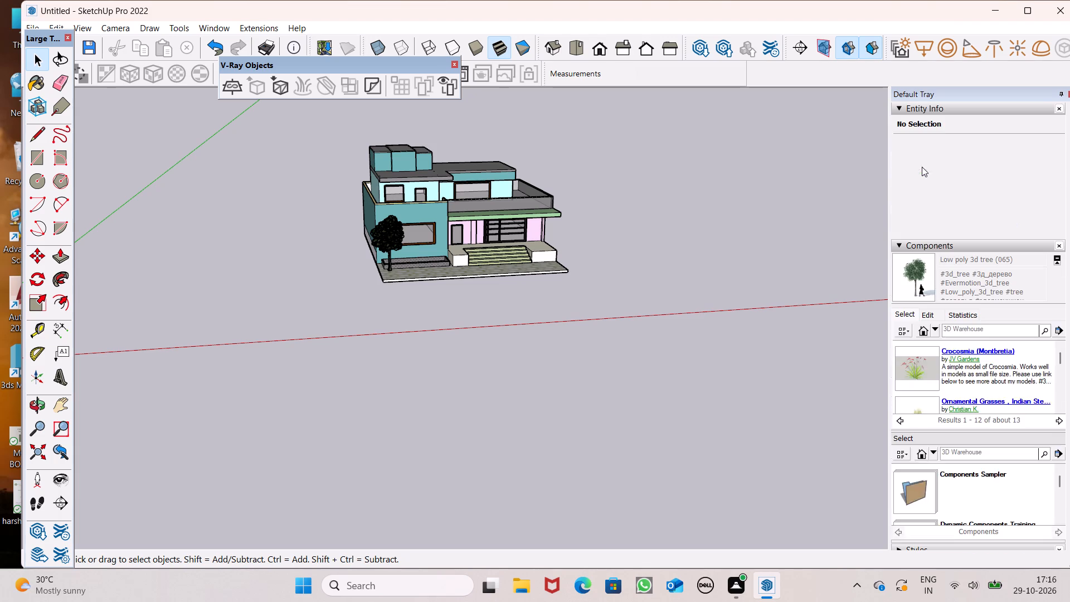
{"action": "left_click", "coordinate": [914, 371]}
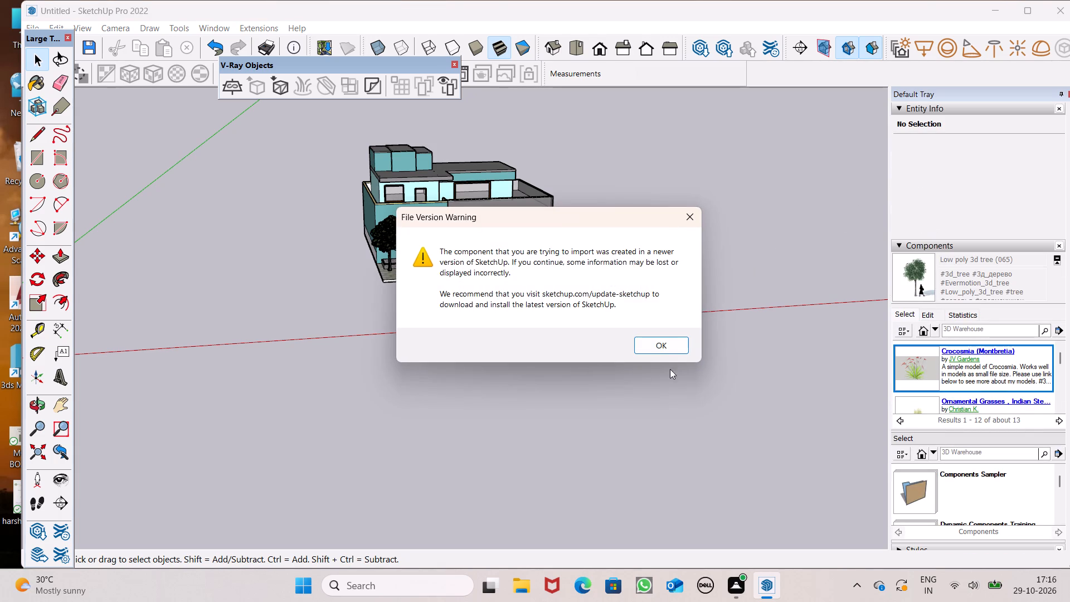
{"action": "left_click", "coordinate": [659, 342]}
Place the Crocosmia plant on the front paving before the entrance steps, towards the end away from the tree.
{"action": "scroll", "coordinate": [420, 278], "scroll_direction": "up", "scroll_amount": 7}
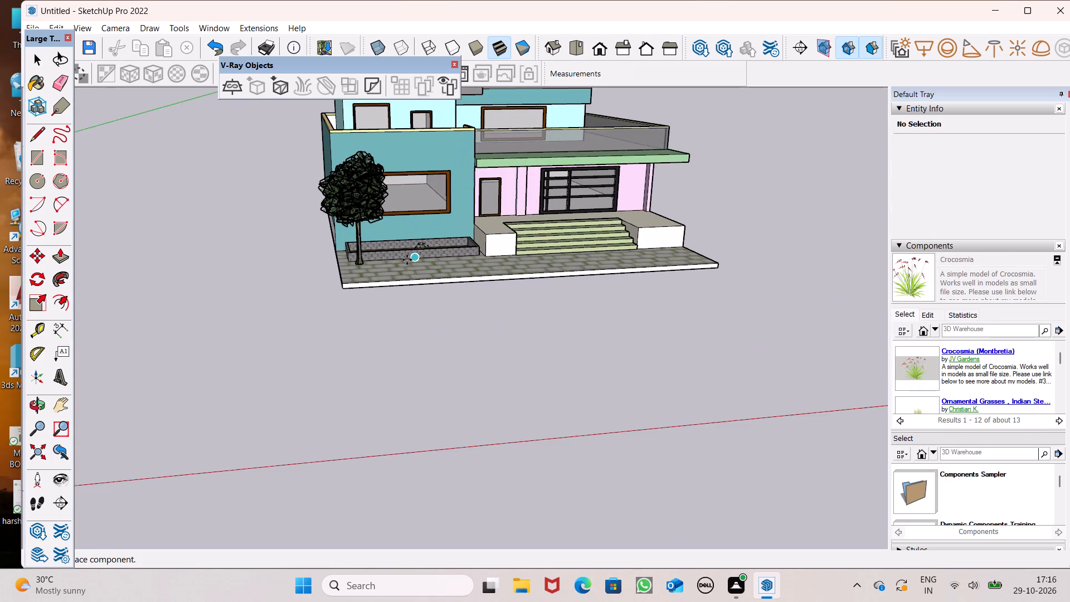
{"action": "scroll", "coordinate": [407, 260], "scroll_direction": "up", "scroll_amount": 5}
{"action": "middle_click_drag", "start_coordinate": [355, 243], "coordinate": [243, 298]}
{"action": "scroll", "coordinate": [256, 304], "scroll_direction": "up", "scroll_amount": 1}
{"action": "scroll", "coordinate": [266, 243], "scroll_direction": "up", "scroll_amount": 5}
{"action": "scroll", "coordinate": [281, 247], "scroll_direction": "down", "scroll_amount": 1}
{"action": "scroll", "coordinate": [293, 250], "scroll_direction": "up", "scroll_amount": 1}
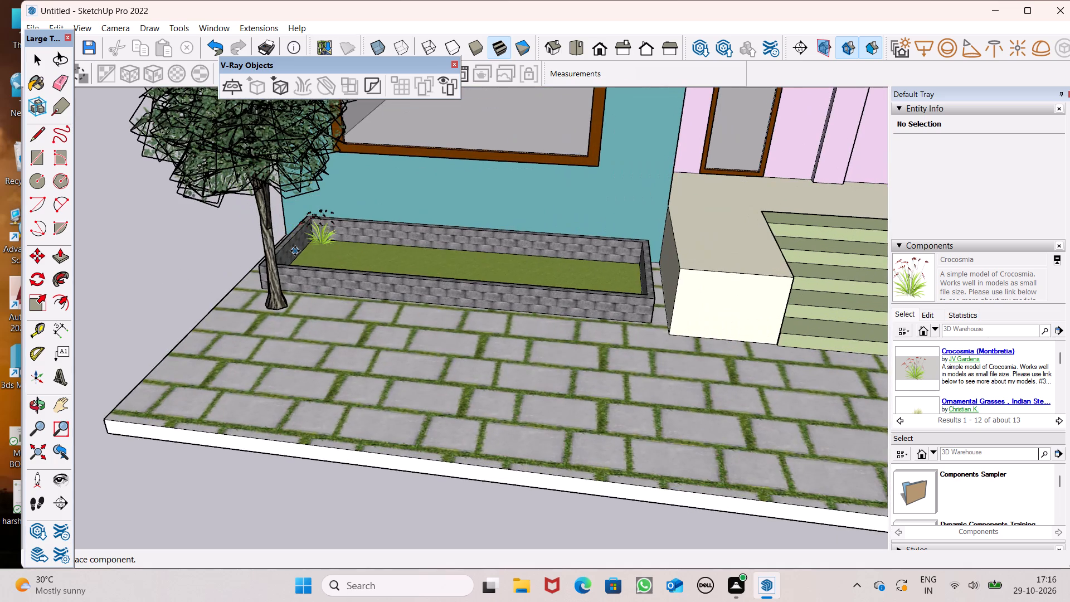
{"action": "scroll", "coordinate": [295, 251], "scroll_direction": "up", "scroll_amount": 7}
{"action": "scroll", "coordinate": [288, 226], "scroll_direction": "down", "scroll_amount": 7}
{"action": "scroll", "coordinate": [189, 275], "scroll_direction": "down", "scroll_amount": 6}
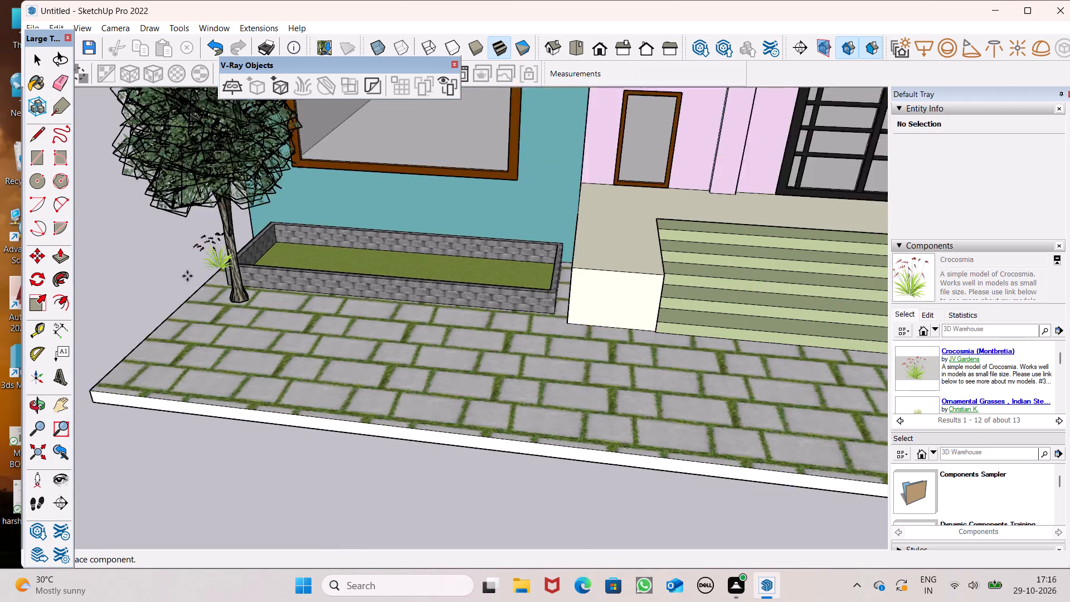
{"action": "scroll", "coordinate": [262, 292], "scroll_direction": "down", "scroll_amount": 8}
{"action": "middle_click_drag", "start_coordinate": [317, 299], "coordinate": [216, 302]}
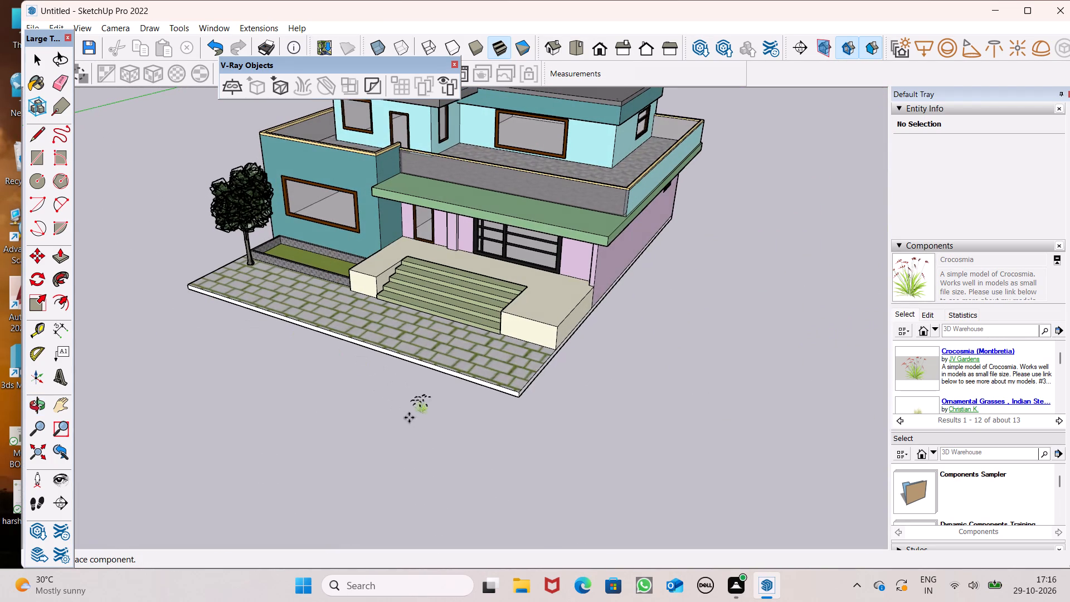
{"action": "left_click", "coordinate": [457, 362]}
Push/Pull the base slab's edge face outward 3' 6 1/4" along the pink side wall of the house.
{"action": "middle_click_drag", "start_coordinate": [558, 420], "coordinate": [419, 381]}
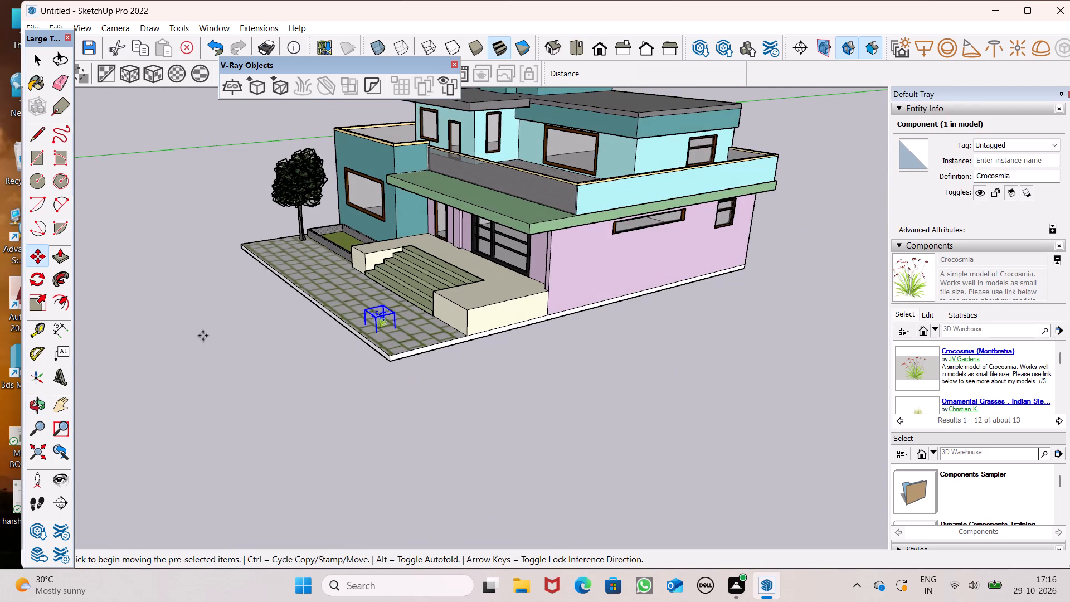
{"action": "left_click", "coordinate": [65, 251]}
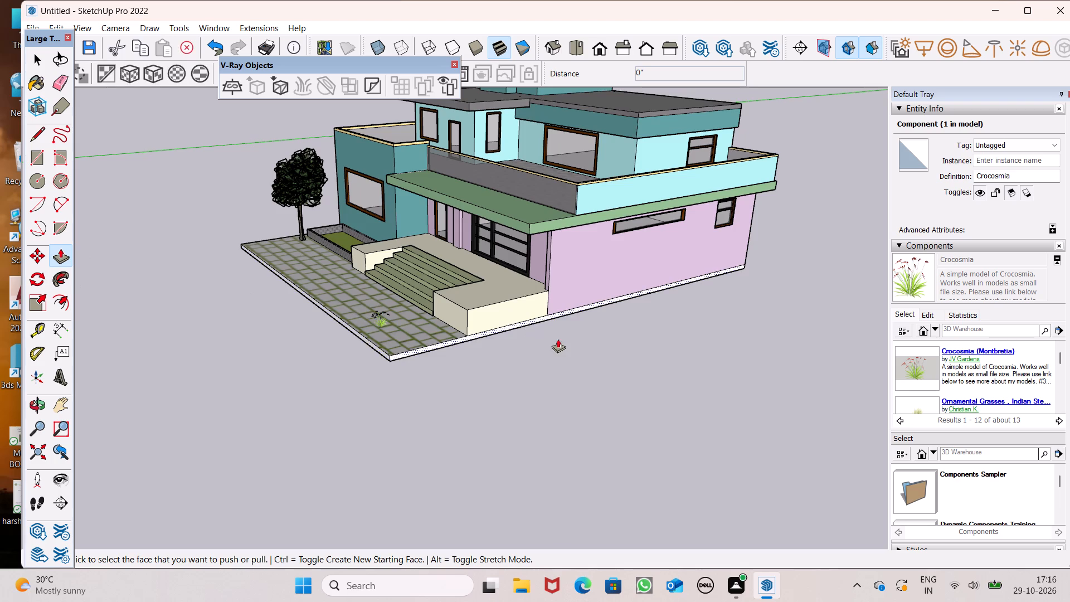
{"action": "scroll", "coordinate": [548, 334], "scroll_direction": "up", "scroll_amount": 3}
{"action": "left_click_drag", "start_coordinate": [534, 318], "coordinate": [548, 333]}
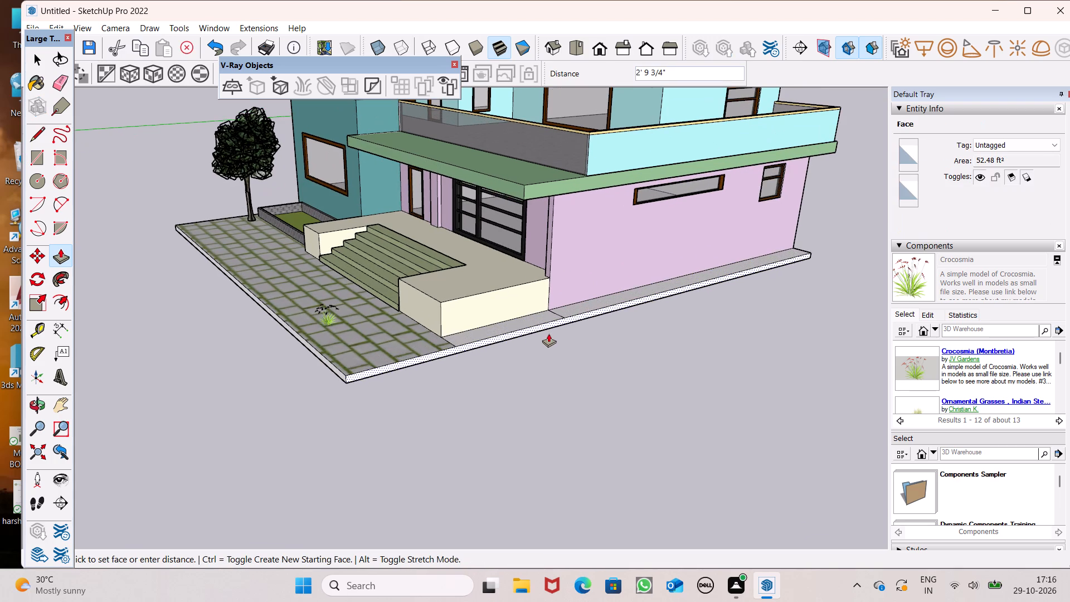
{"action": "left_click_drag", "start_coordinate": [548, 333], "coordinate": [550, 338]}
{"action": "scroll", "coordinate": [504, 318], "scroll_direction": "down", "scroll_amount": 2}
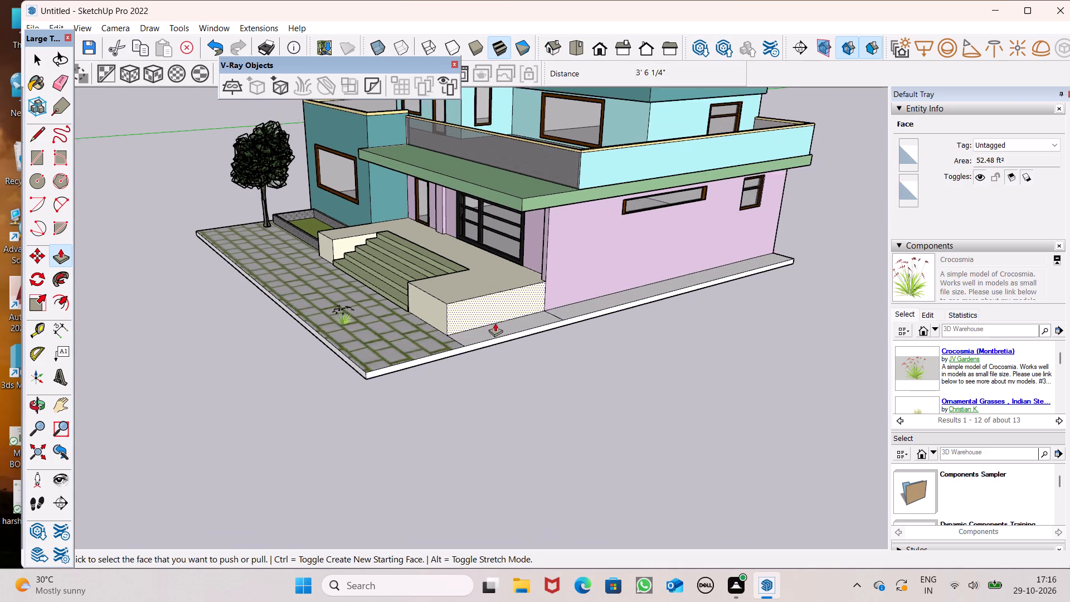
Erase the short seam line crossing the extended side slab at the corner where the entrance platform meets the pink wall.
{"action": "middle_click_drag", "start_coordinate": [490, 339], "coordinate": [414, 416]}
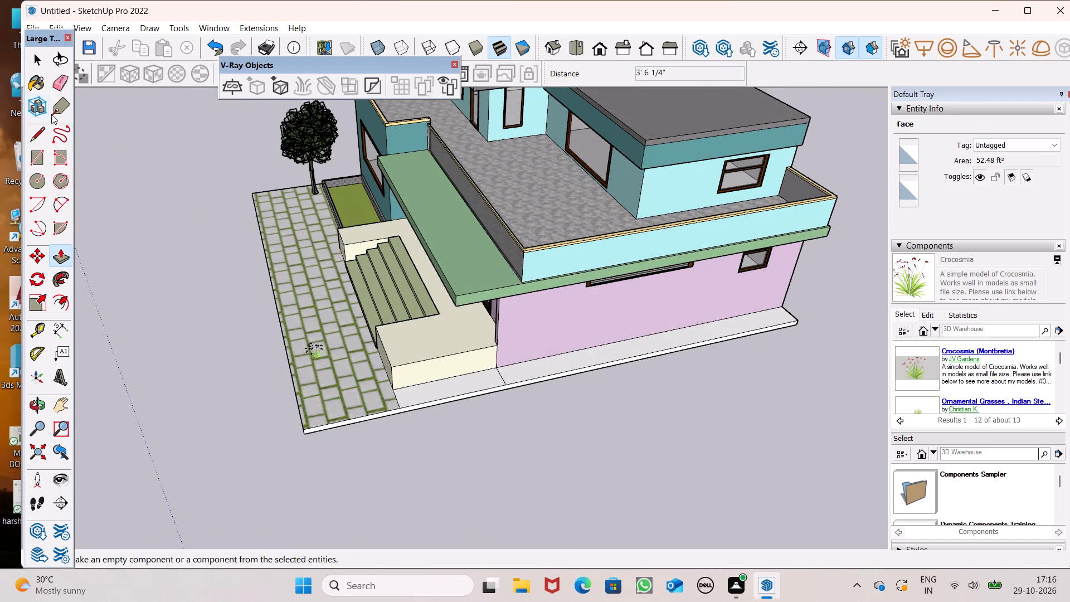
{"action": "left_click", "coordinate": [75, 84]}
{"action": "left_click", "coordinate": [60, 80]}
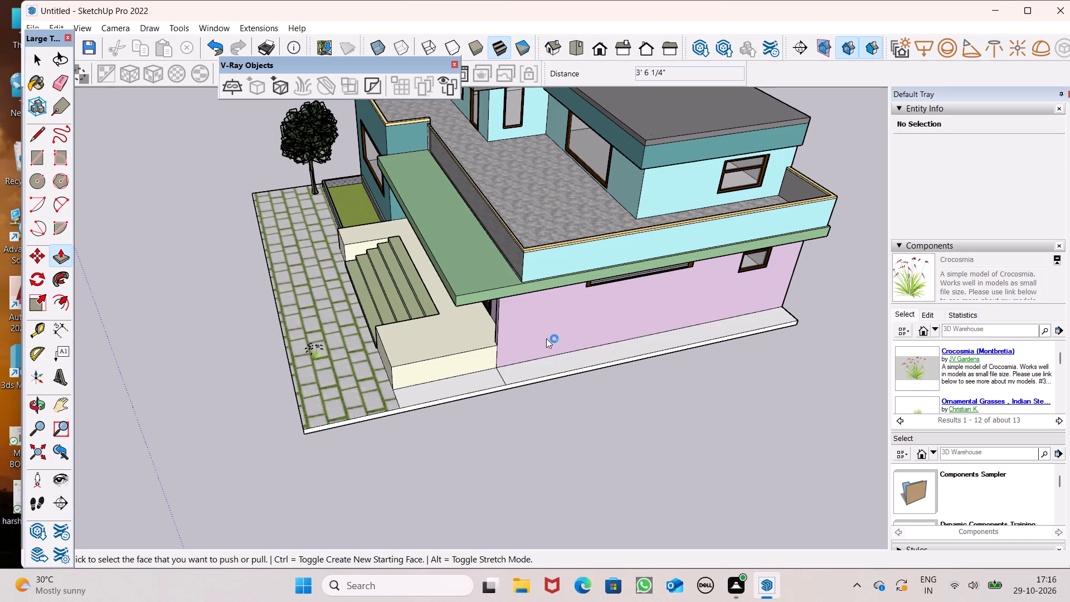
{"action": "scroll", "coordinate": [547, 339], "scroll_direction": "up", "scroll_amount": 3}
{"action": "left_click", "coordinate": [60, 84]}
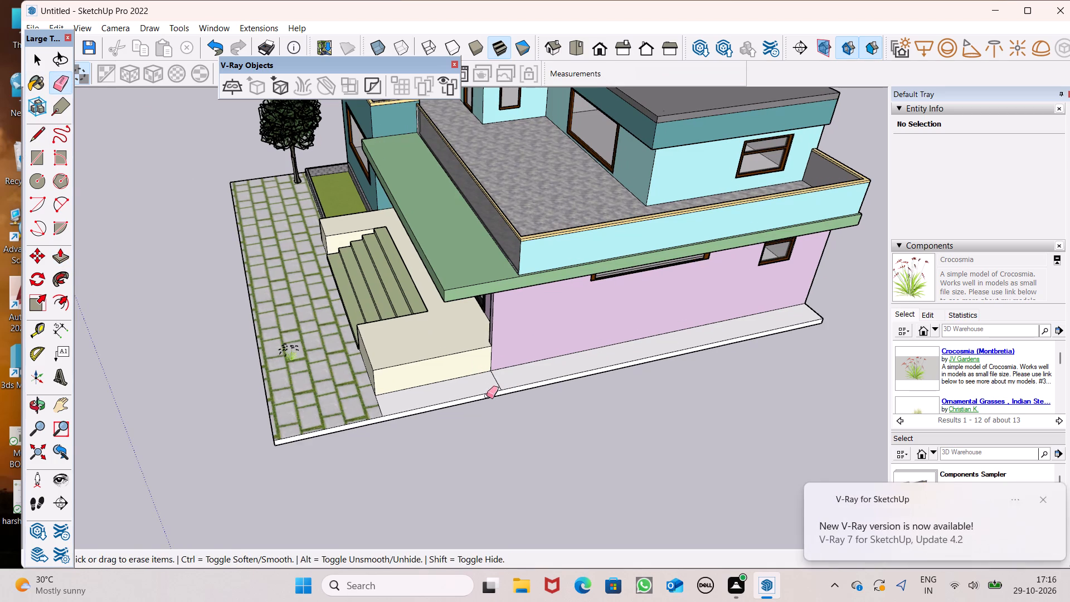
{"action": "left_click_drag", "start_coordinate": [492, 383], "coordinate": [524, 382]}
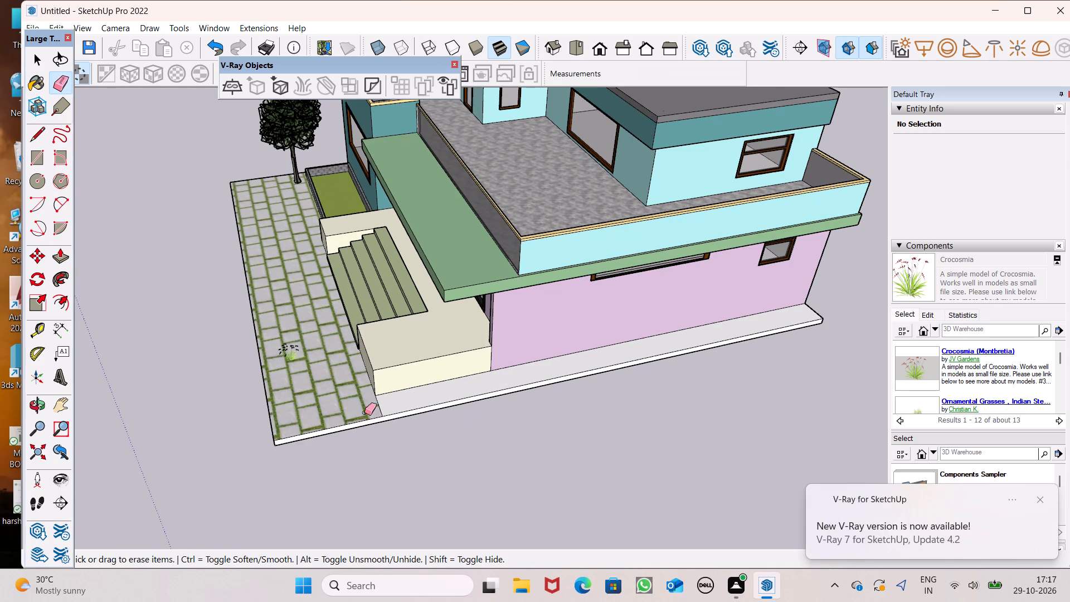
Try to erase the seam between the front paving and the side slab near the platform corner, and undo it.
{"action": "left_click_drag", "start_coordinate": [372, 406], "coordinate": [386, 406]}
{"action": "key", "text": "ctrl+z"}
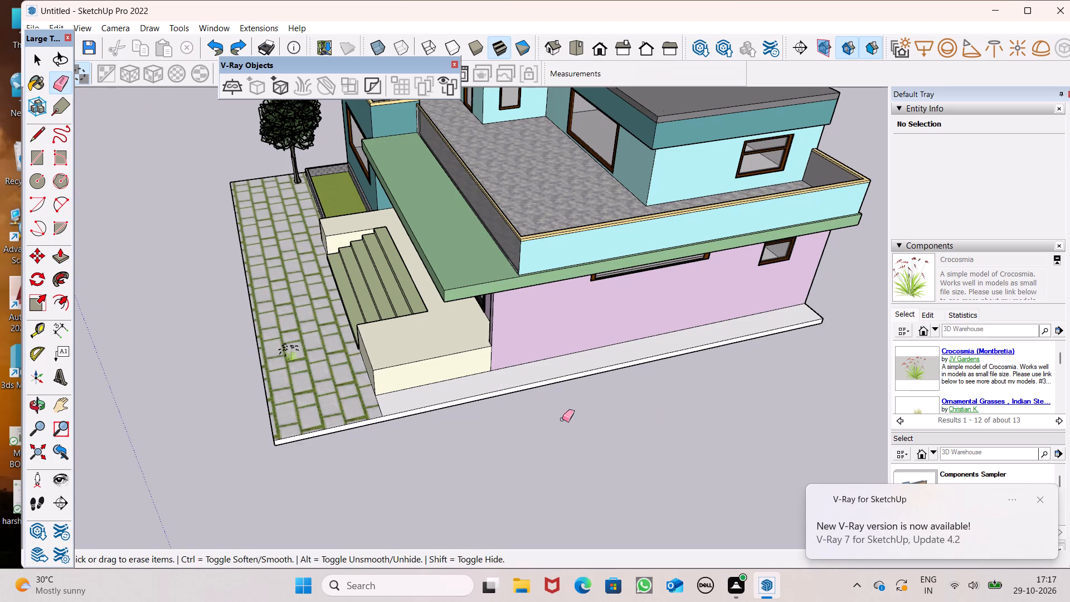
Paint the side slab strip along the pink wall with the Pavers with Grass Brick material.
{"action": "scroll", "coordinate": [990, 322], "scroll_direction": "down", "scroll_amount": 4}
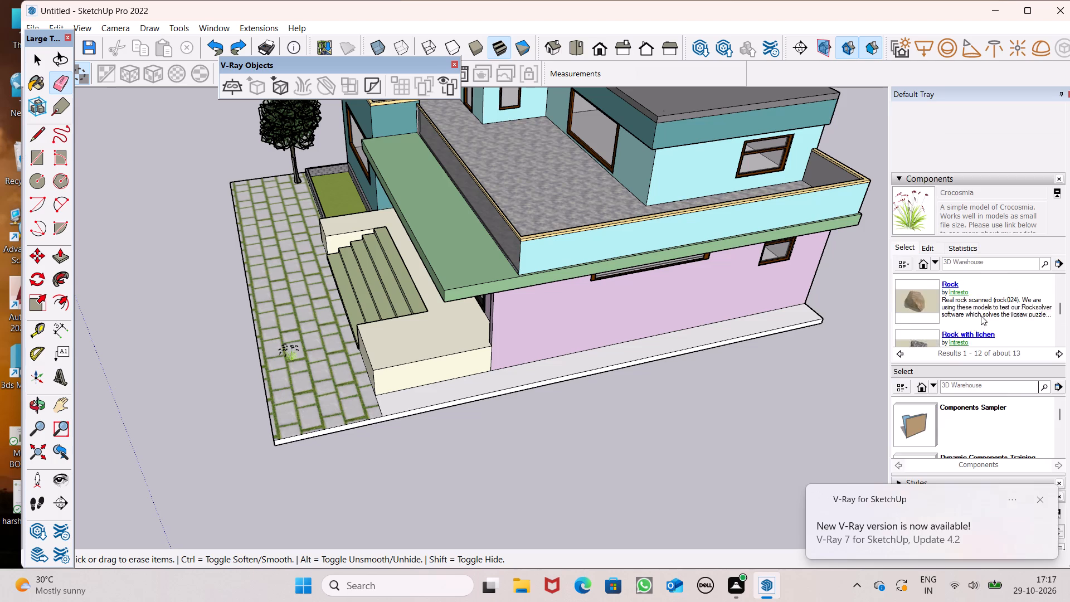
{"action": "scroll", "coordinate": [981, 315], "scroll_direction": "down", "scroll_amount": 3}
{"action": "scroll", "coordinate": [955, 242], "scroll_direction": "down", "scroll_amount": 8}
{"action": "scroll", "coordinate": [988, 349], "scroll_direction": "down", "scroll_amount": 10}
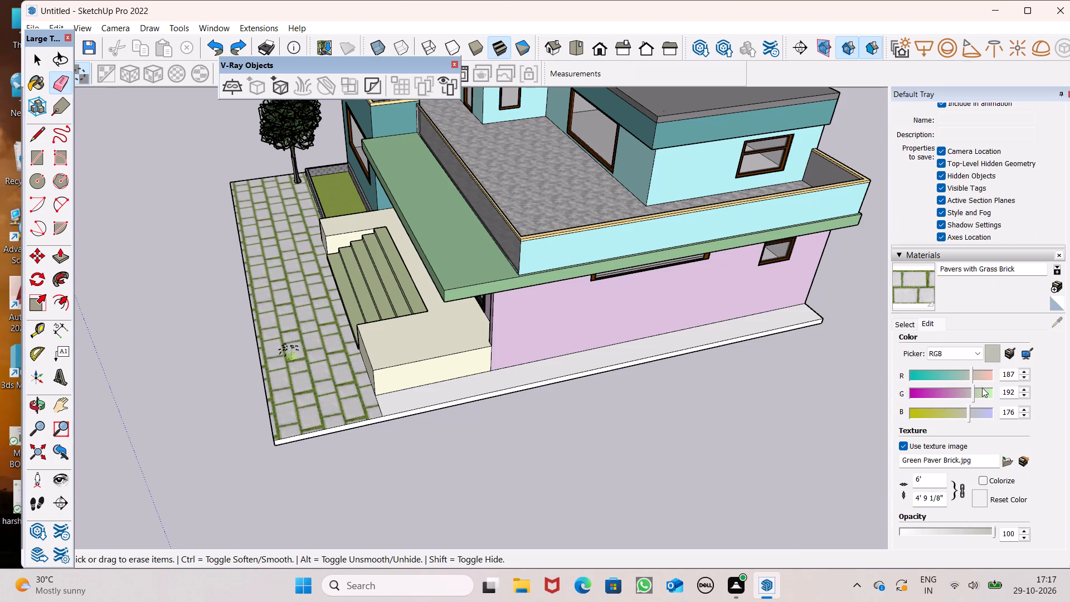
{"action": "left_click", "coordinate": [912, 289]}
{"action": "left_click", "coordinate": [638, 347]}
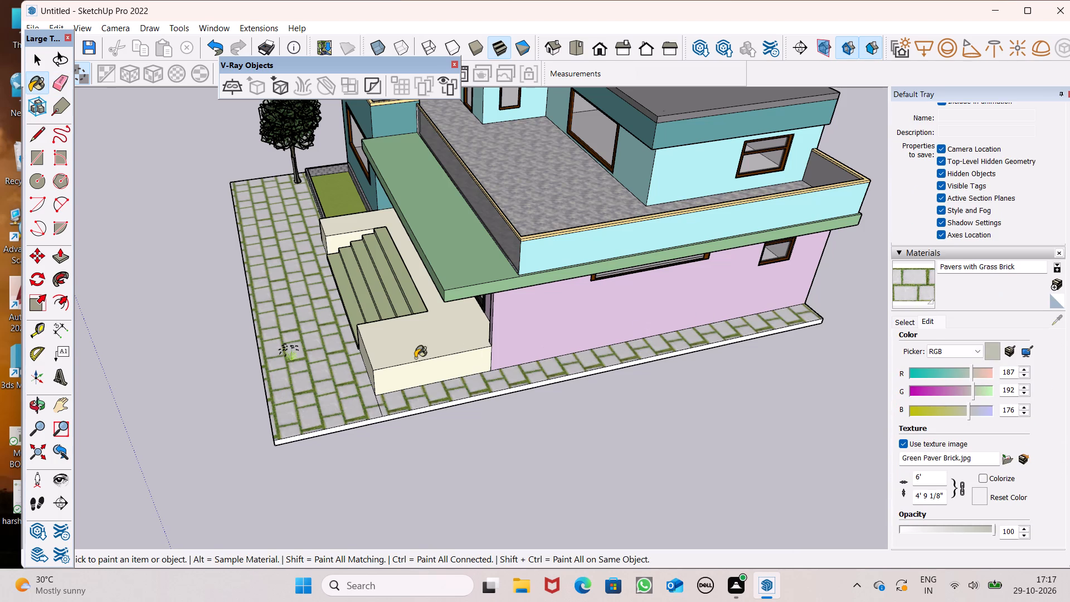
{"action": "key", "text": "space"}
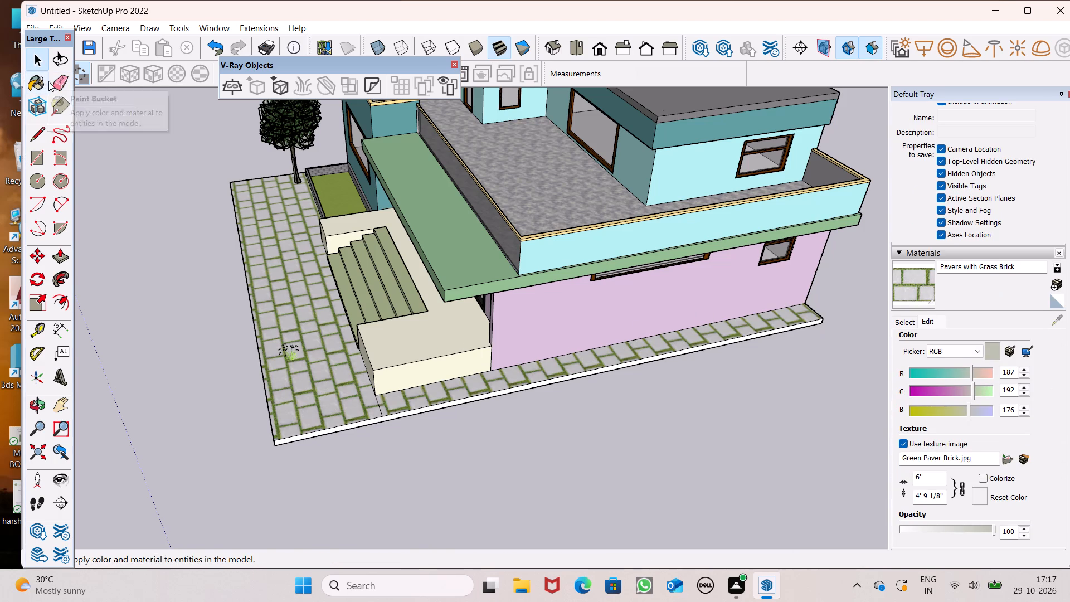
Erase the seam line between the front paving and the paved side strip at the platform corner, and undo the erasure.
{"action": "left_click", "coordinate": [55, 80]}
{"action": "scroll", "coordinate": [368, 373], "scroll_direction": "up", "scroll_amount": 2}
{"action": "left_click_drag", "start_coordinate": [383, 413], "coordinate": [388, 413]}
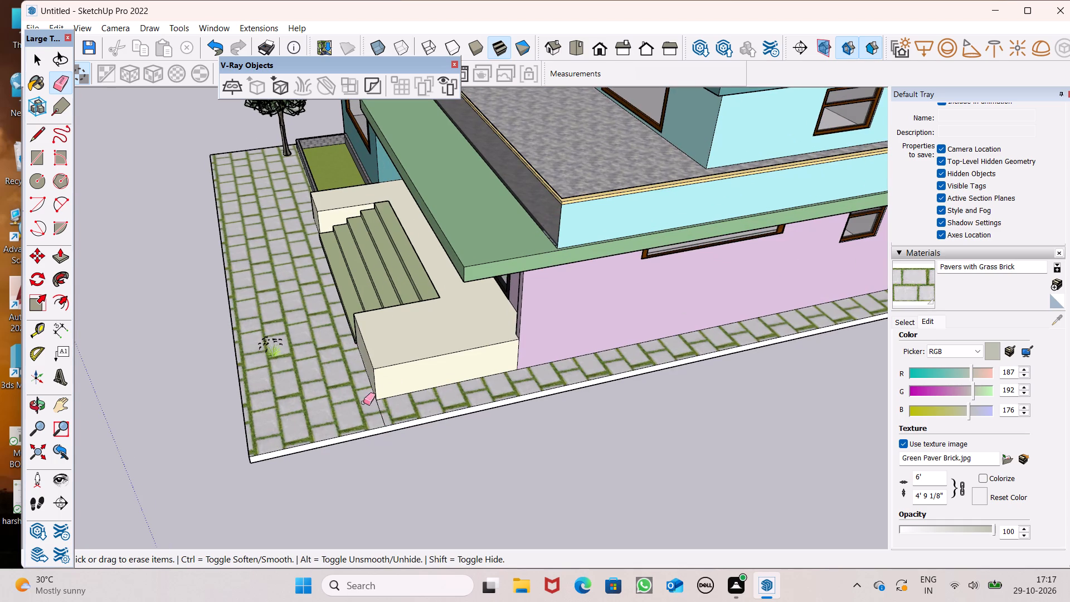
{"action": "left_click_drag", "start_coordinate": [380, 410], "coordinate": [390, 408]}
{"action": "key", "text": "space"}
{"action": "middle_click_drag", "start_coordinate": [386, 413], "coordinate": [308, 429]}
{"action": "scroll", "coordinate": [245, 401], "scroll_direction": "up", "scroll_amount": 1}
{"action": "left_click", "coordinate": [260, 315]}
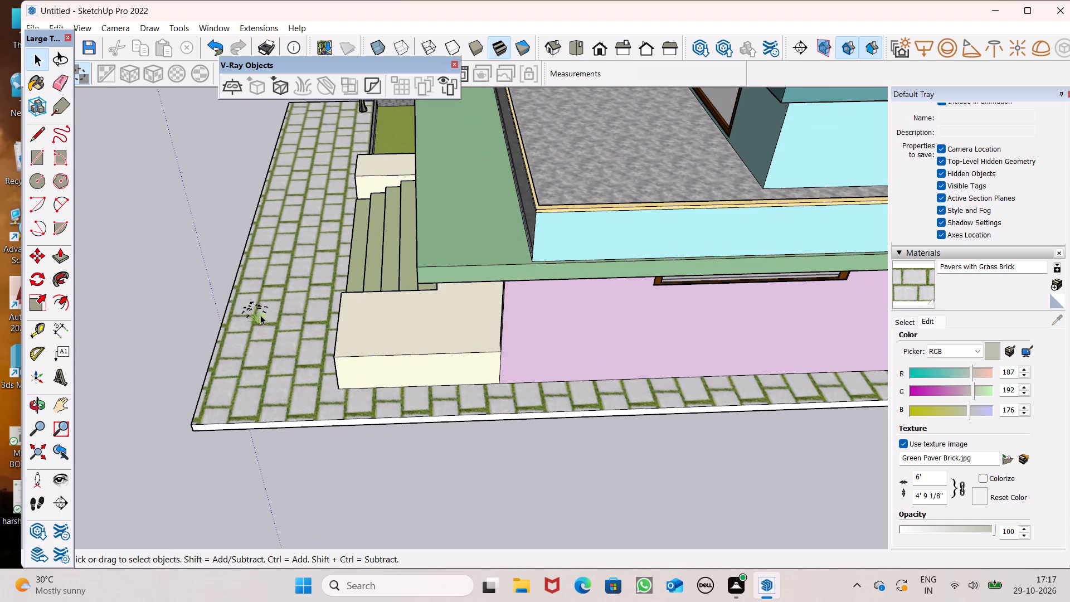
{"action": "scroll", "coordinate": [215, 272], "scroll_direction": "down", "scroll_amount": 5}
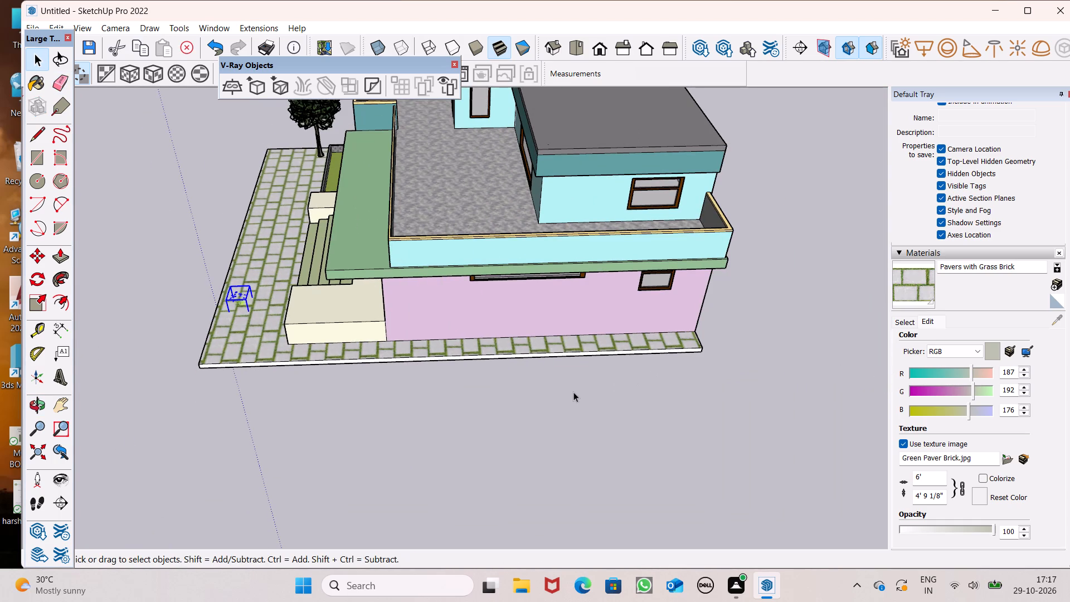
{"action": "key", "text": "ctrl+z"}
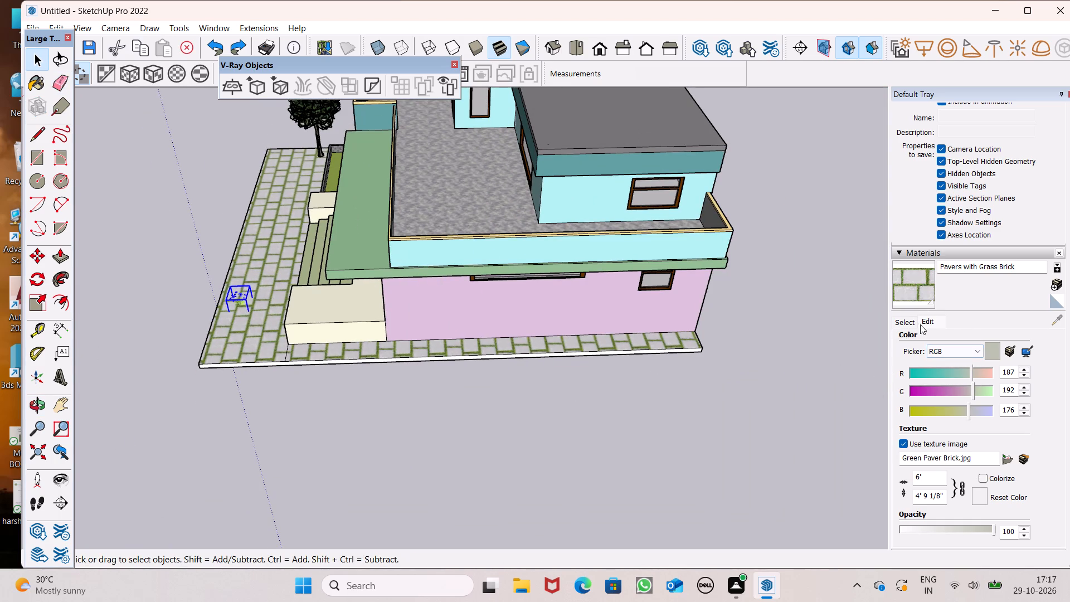
Paint the side slab strip along the pink wall with Grass Dark Green from the landscaping materials.
{"action": "left_click", "coordinate": [900, 322]}
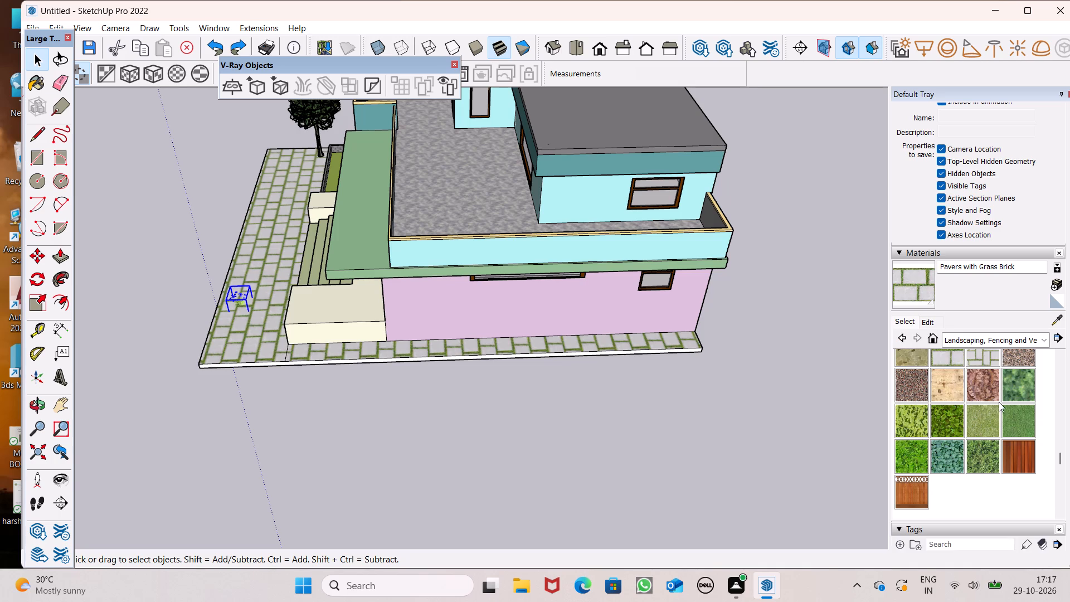
{"action": "scroll", "coordinate": [975, 420], "scroll_direction": "up", "scroll_amount": 4}
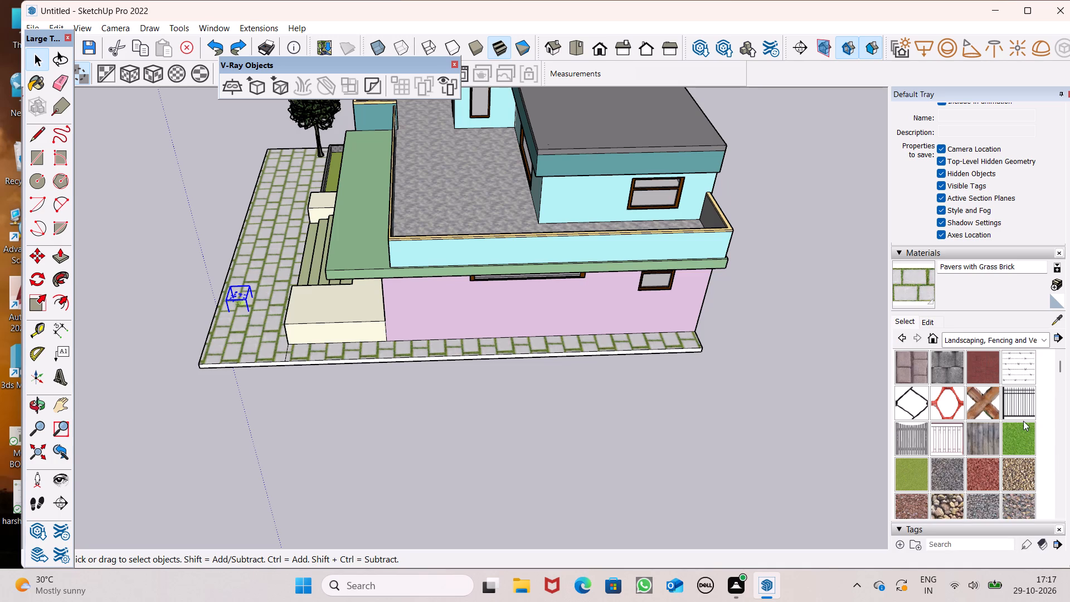
{"action": "left_click", "coordinate": [1022, 426]}
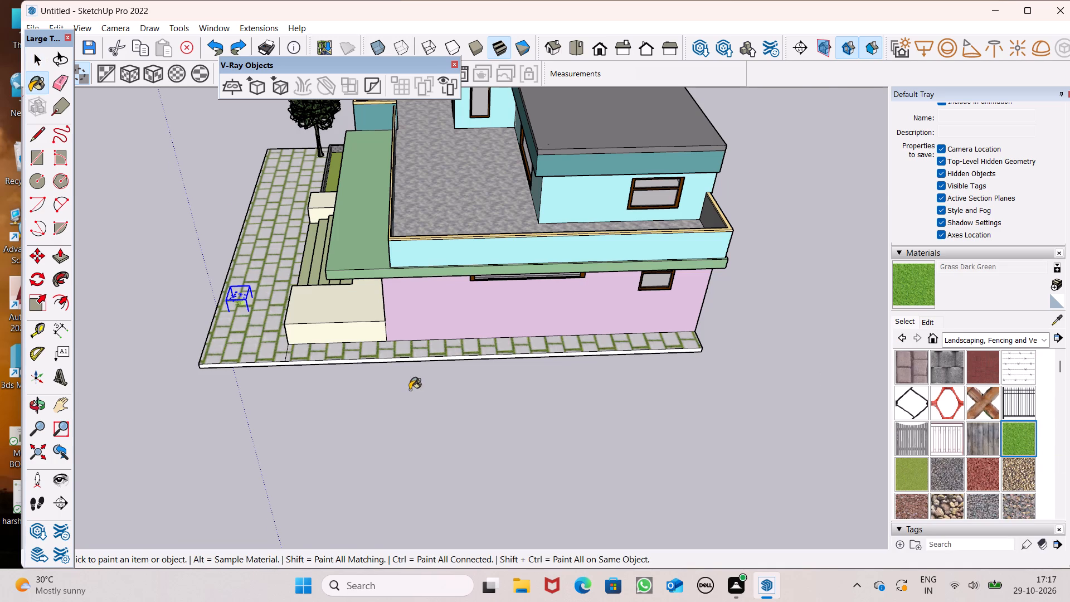
{"action": "scroll", "coordinate": [410, 390], "scroll_direction": "up", "scroll_amount": 4}
{"action": "left_click", "coordinate": [374, 346]}
{"action": "key", "text": "space"}
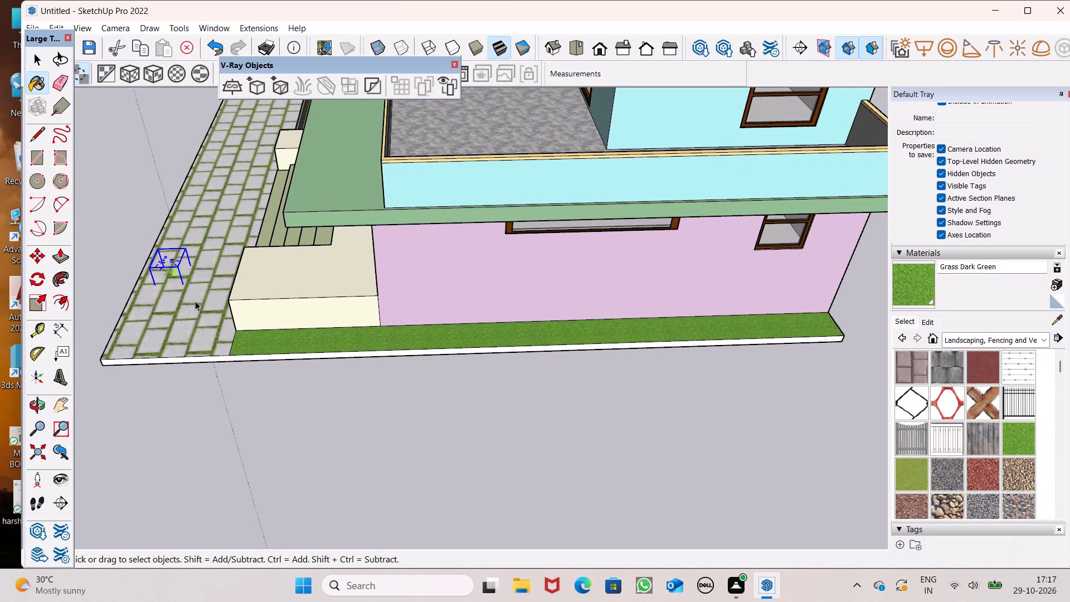
Move the Crocosmia about 26' from the front paving onto the grass strip, against the pink wall just past the entrance platform.
{"action": "middle_click_drag", "start_coordinate": [195, 301], "coordinate": [166, 287]}
{"action": "scroll", "coordinate": [169, 284], "scroll_direction": "up", "scroll_amount": 5}
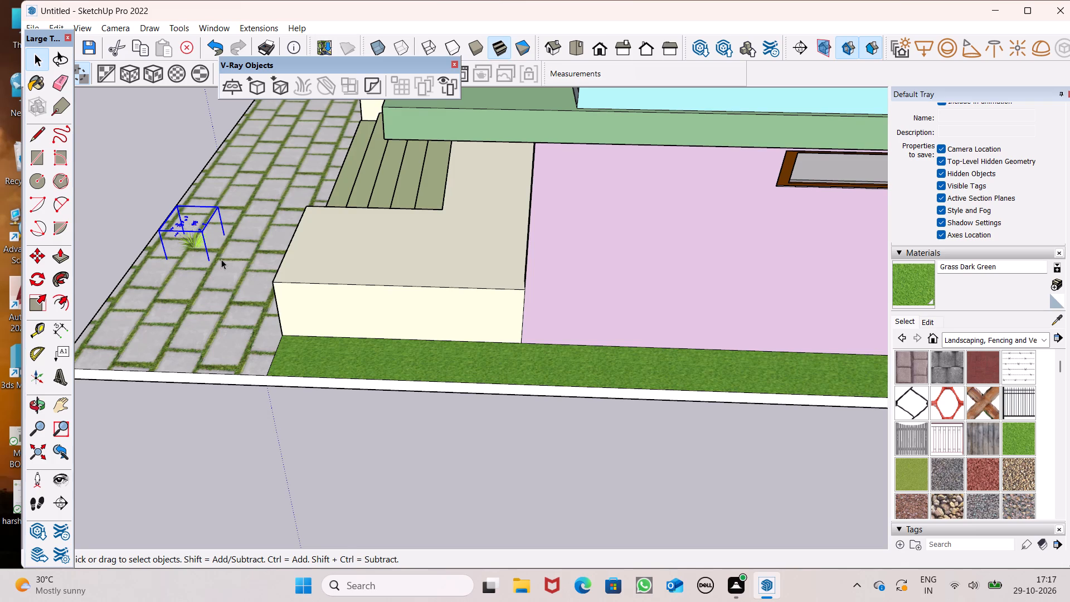
{"action": "key", "text": "m"}
{"action": "key", "text": "Return"}
{"action": "left_click_drag", "start_coordinate": [212, 265], "coordinate": [474, 352]}
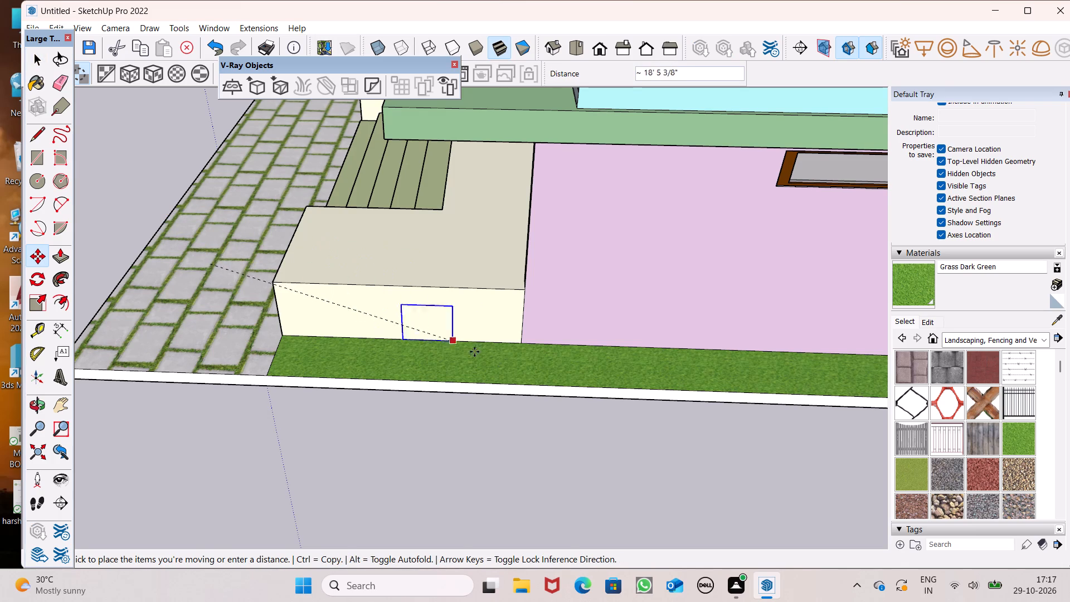
{"action": "left_click_drag", "start_coordinate": [474, 352], "coordinate": [582, 382]}
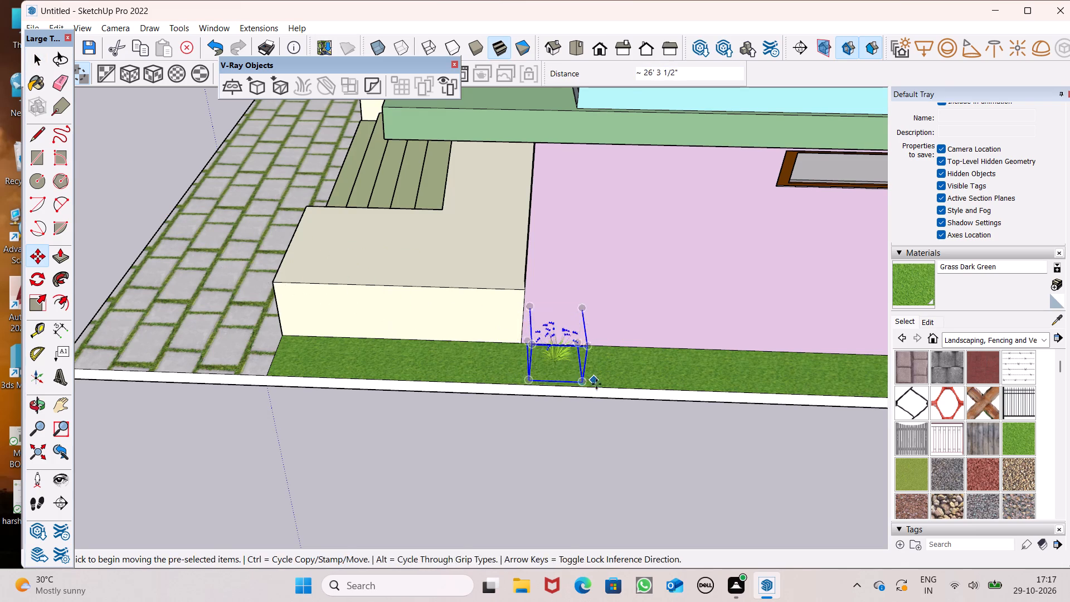
{"action": "middle_click_drag", "start_coordinate": [598, 379], "coordinate": [502, 313]}
{"action": "middle_click_drag", "start_coordinate": [553, 336], "coordinate": [442, 341]}
{"action": "scroll", "coordinate": [450, 351], "scroll_direction": "up", "scroll_amount": 6}
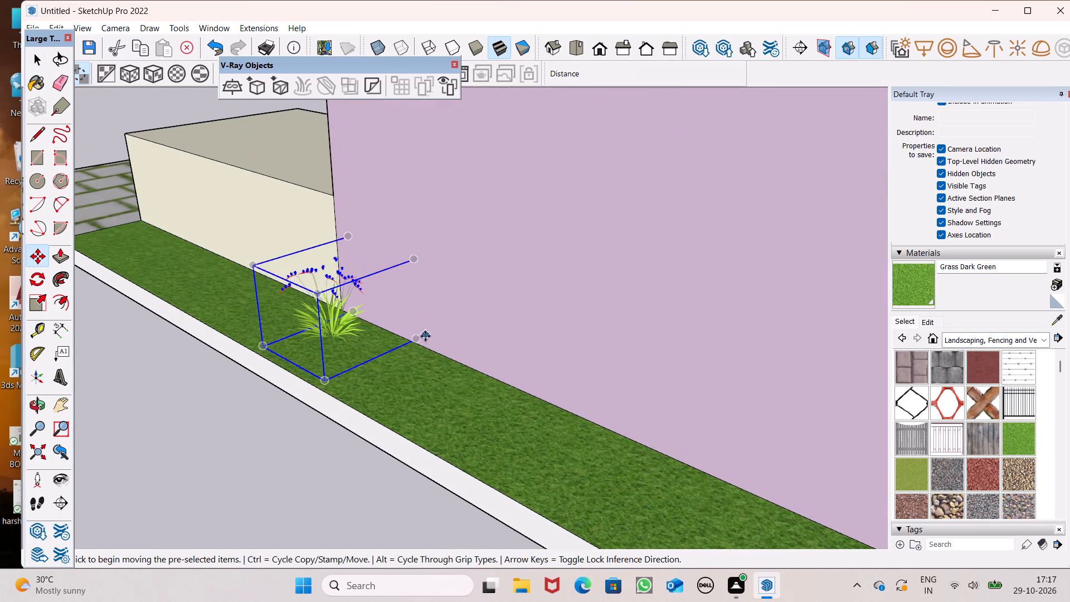
{"action": "left_click_drag", "start_coordinate": [418, 341], "coordinate": [436, 345]}
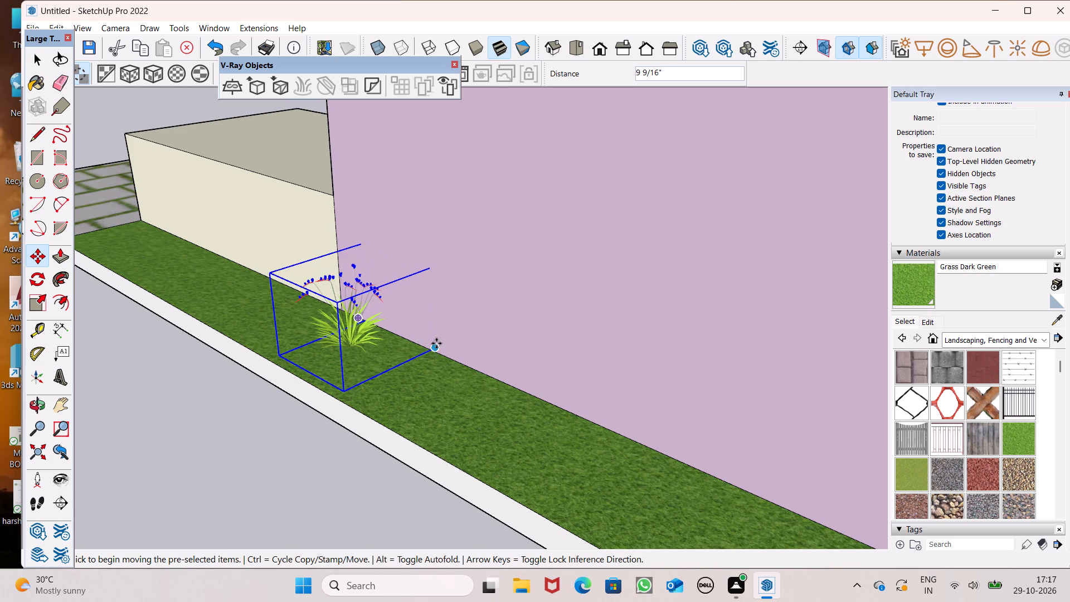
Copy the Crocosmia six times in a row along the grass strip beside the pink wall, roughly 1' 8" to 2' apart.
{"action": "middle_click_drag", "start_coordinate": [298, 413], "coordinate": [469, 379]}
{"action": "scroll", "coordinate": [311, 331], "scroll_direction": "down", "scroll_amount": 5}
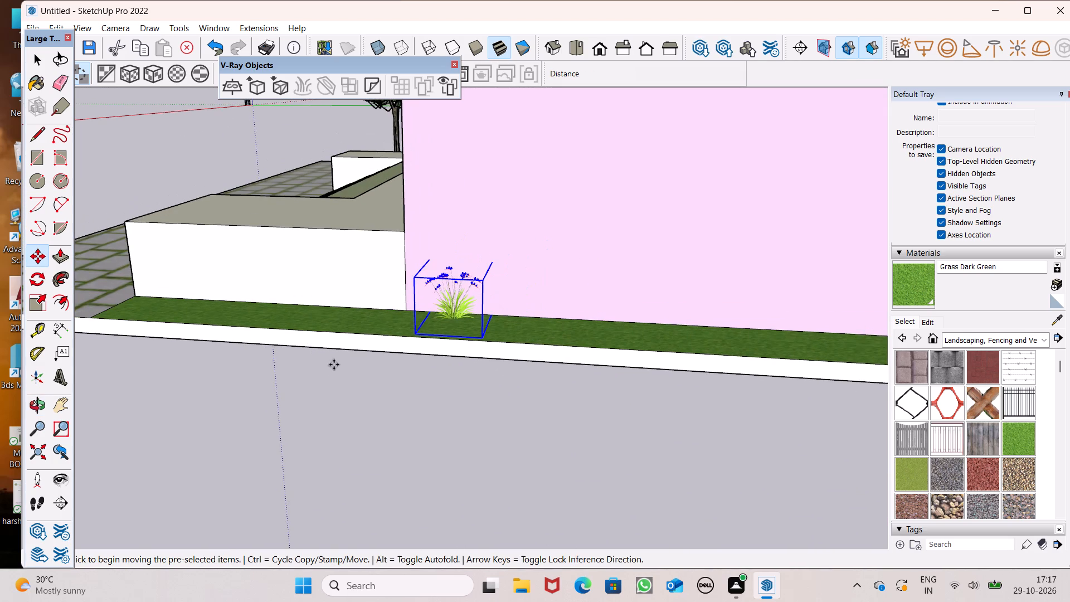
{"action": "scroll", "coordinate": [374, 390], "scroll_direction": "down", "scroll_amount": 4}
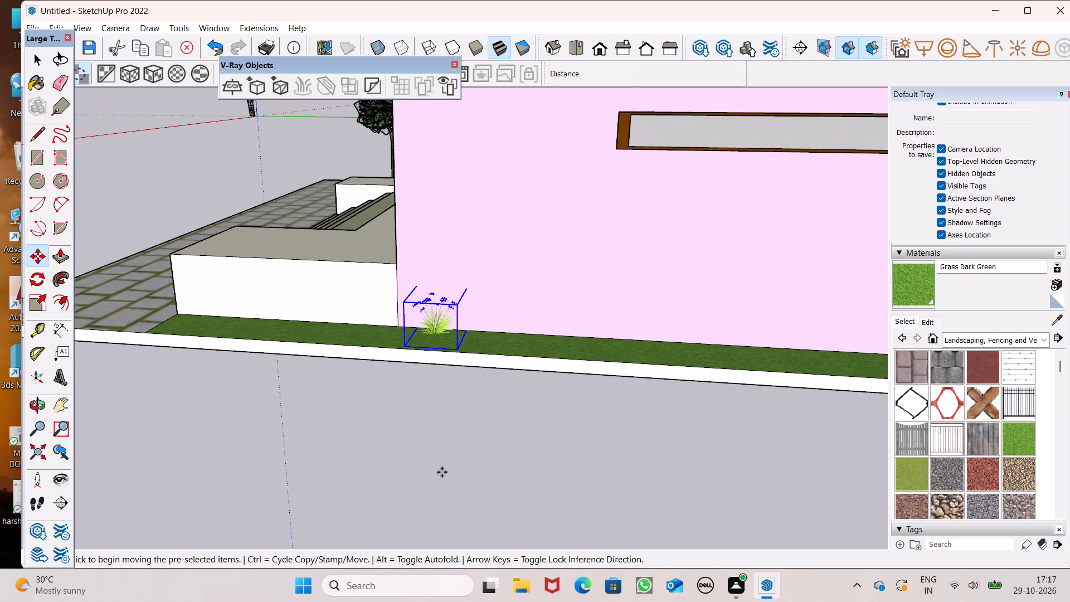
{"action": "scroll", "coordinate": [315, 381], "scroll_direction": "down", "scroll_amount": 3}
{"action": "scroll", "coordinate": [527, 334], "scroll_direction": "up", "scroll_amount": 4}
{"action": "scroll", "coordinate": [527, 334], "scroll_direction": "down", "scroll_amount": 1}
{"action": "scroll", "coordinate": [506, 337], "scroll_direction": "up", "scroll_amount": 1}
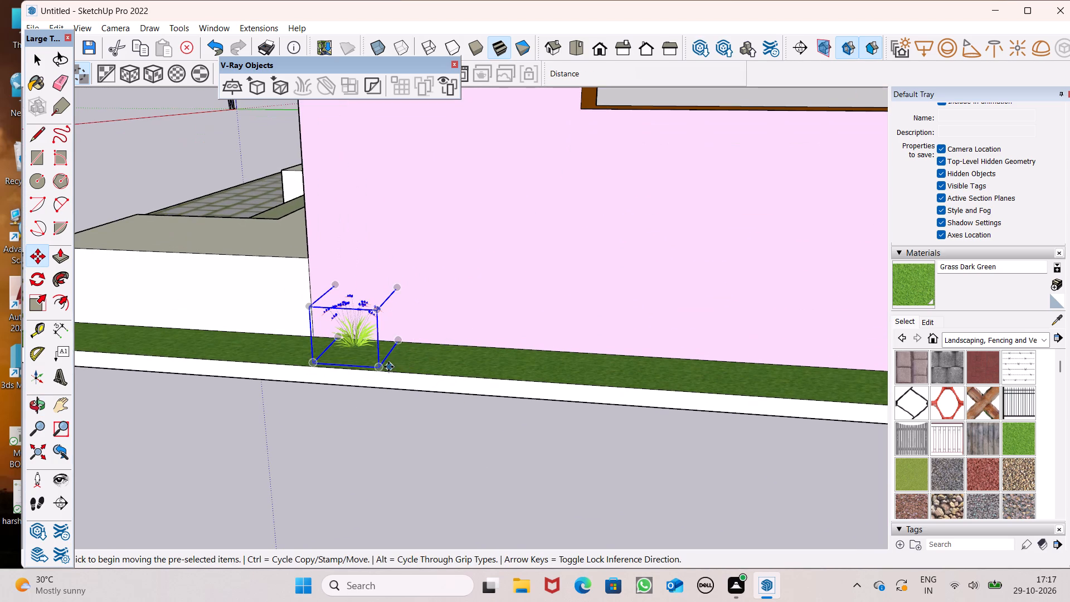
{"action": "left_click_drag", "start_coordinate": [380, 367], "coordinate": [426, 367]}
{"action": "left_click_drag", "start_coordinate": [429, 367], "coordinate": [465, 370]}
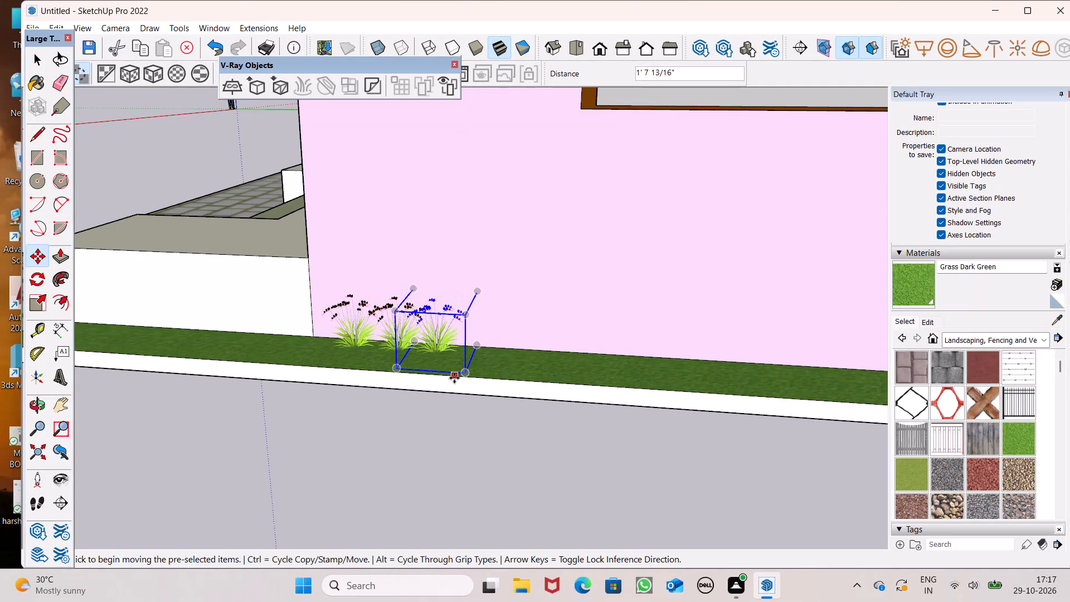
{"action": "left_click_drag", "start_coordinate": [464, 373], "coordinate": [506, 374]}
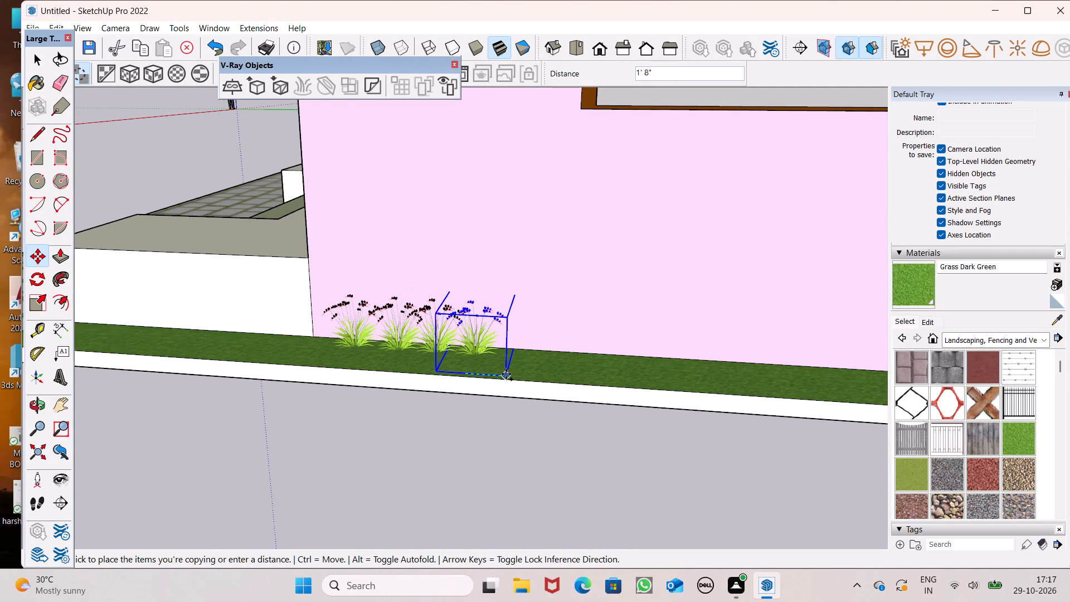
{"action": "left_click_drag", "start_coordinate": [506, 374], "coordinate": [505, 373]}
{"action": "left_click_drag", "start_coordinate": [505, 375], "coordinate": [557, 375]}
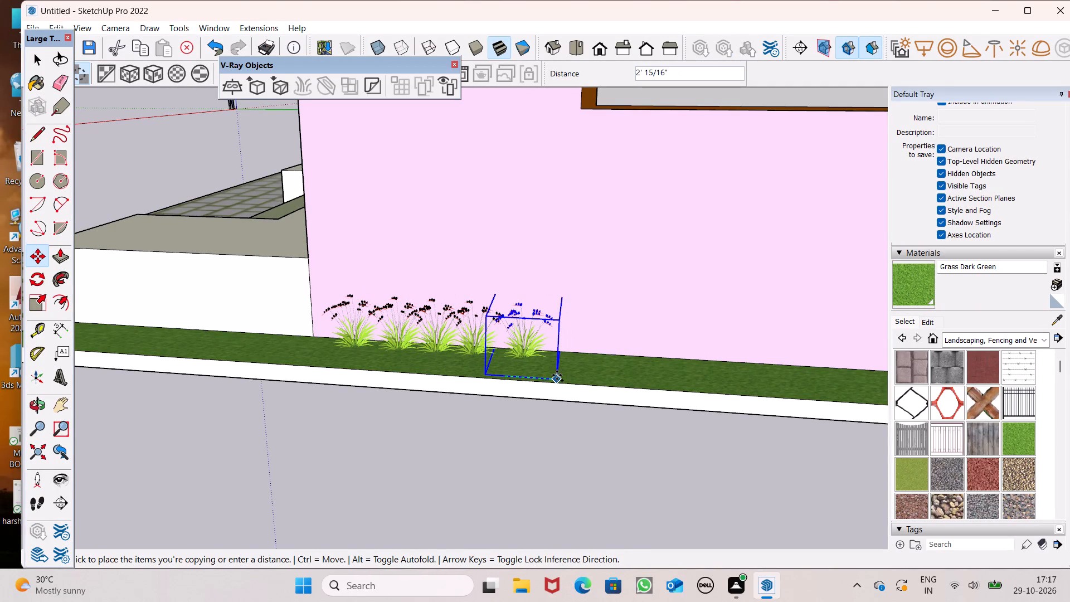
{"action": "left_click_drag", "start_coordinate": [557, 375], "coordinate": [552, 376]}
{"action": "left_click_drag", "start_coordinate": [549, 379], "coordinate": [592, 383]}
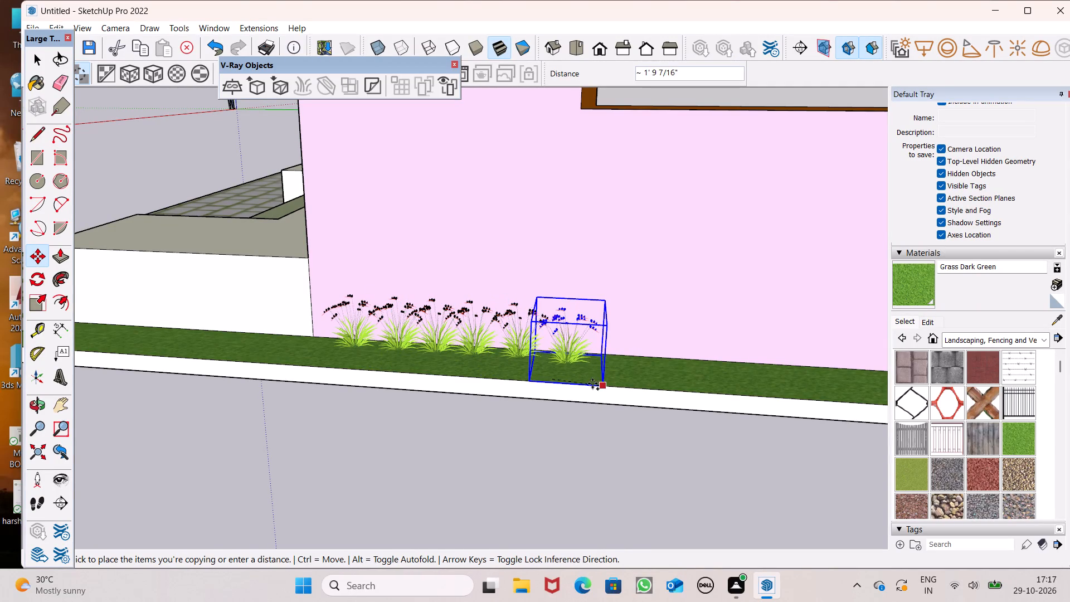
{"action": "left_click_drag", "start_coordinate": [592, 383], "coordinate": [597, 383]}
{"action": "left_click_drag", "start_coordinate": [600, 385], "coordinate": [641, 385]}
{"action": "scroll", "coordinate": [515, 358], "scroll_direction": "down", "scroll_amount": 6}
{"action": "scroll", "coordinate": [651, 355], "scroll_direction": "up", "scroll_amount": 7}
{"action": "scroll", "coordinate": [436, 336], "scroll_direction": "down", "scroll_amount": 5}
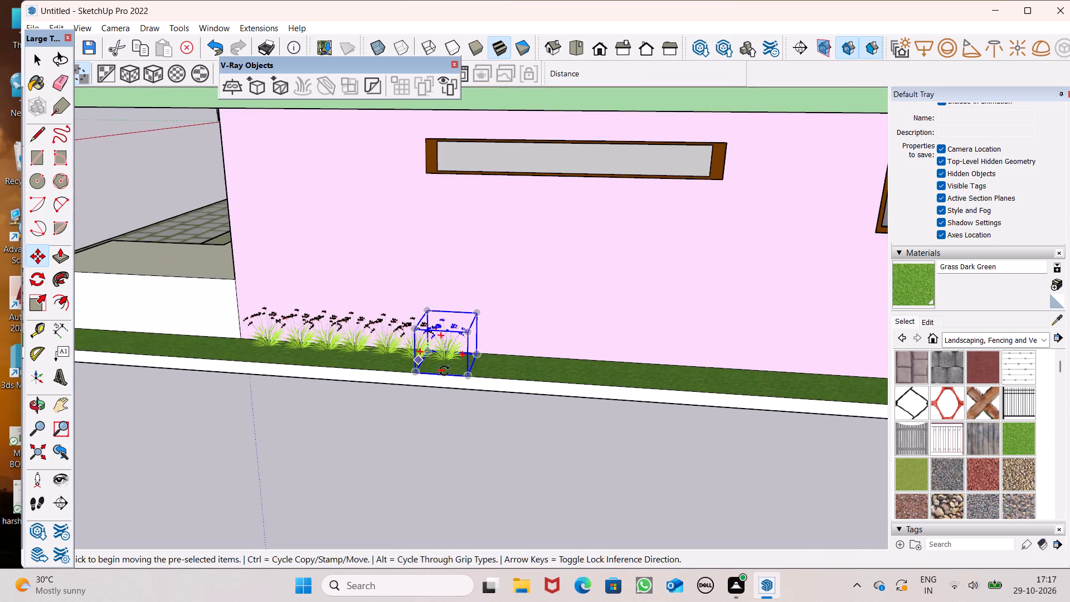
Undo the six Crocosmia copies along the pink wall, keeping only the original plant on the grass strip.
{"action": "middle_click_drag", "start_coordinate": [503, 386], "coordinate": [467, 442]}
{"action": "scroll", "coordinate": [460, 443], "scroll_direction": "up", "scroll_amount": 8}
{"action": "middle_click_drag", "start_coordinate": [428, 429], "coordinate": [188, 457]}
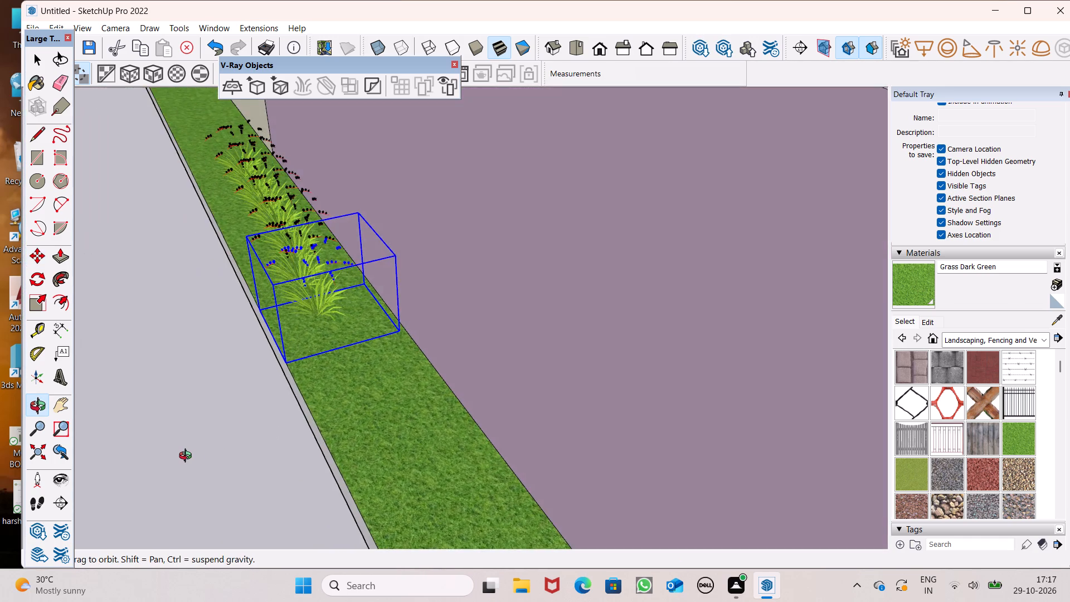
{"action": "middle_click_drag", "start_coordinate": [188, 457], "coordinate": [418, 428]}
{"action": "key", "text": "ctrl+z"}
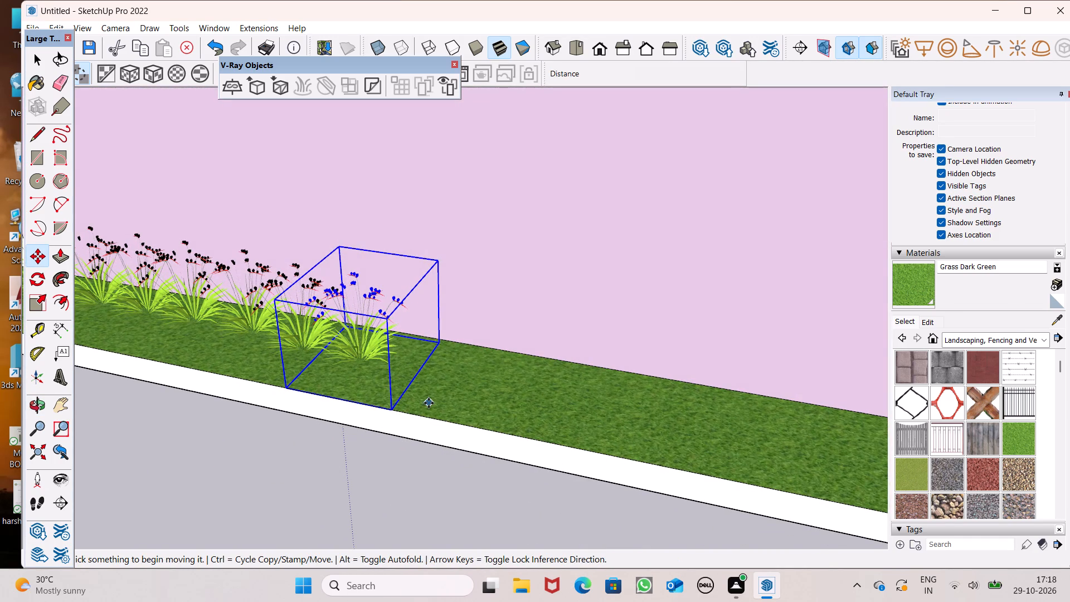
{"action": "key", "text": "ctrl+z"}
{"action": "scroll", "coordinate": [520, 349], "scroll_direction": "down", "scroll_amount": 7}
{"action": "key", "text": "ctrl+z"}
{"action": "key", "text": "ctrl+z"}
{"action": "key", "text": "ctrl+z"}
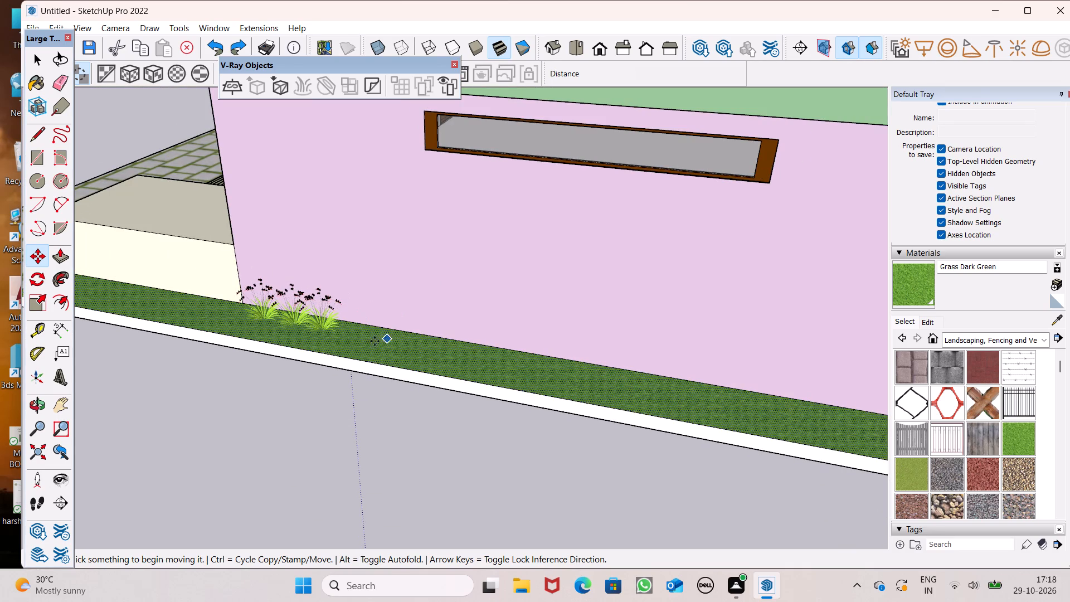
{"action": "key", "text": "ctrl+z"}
Move the Crocosmia about 6 1/8" along the grass strip, away from the entrance platform.
{"action": "scroll", "coordinate": [262, 322], "scroll_direction": "up", "scroll_amount": 5}
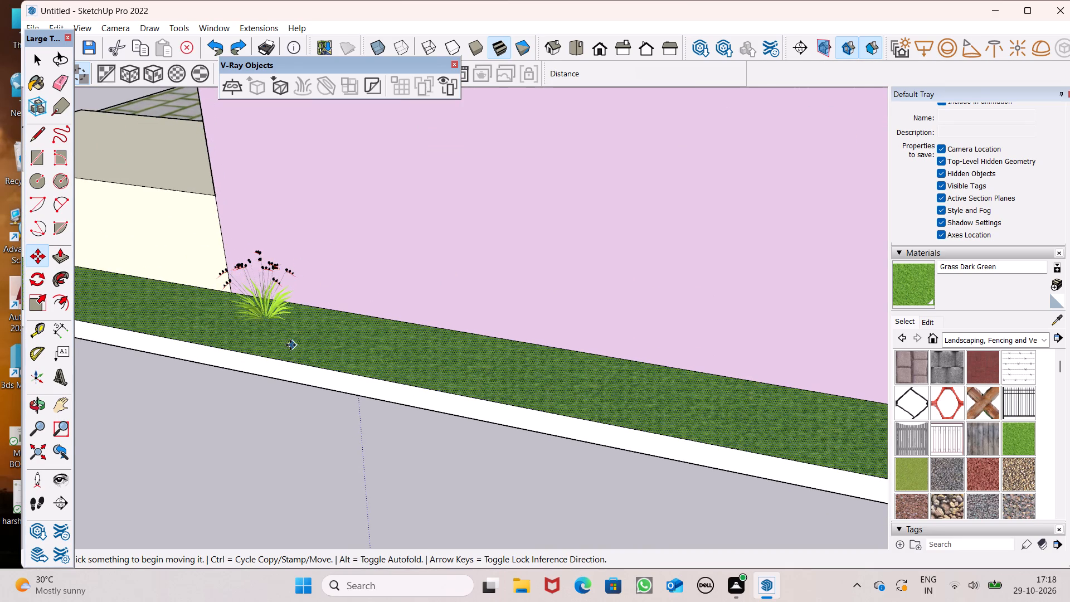
{"action": "left_click", "coordinate": [279, 317]}
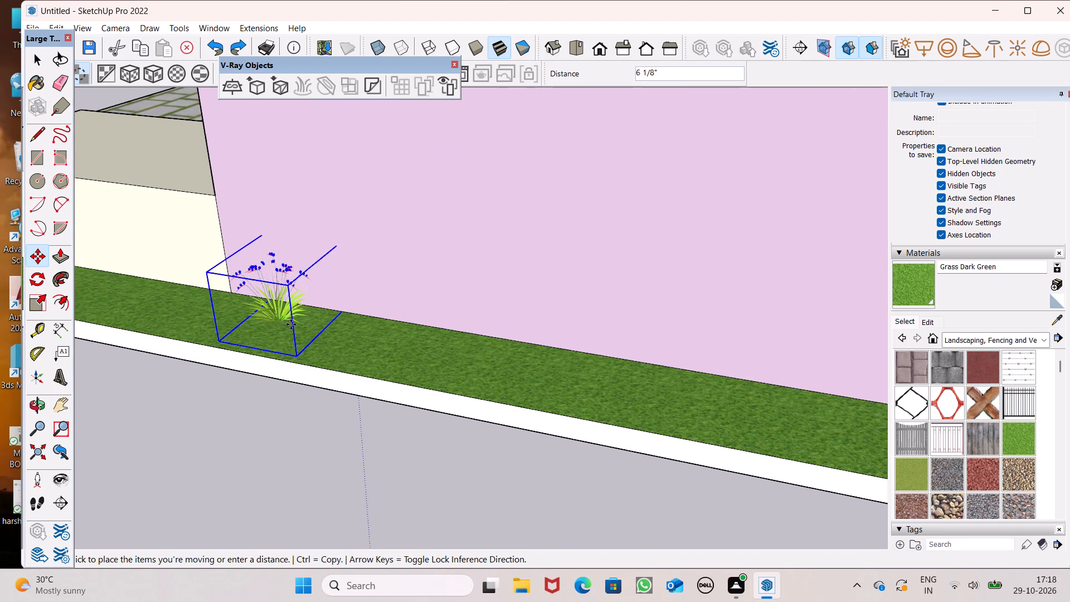
{"action": "left_click", "coordinate": [290, 325]}
{"action": "key", "text": "space"}
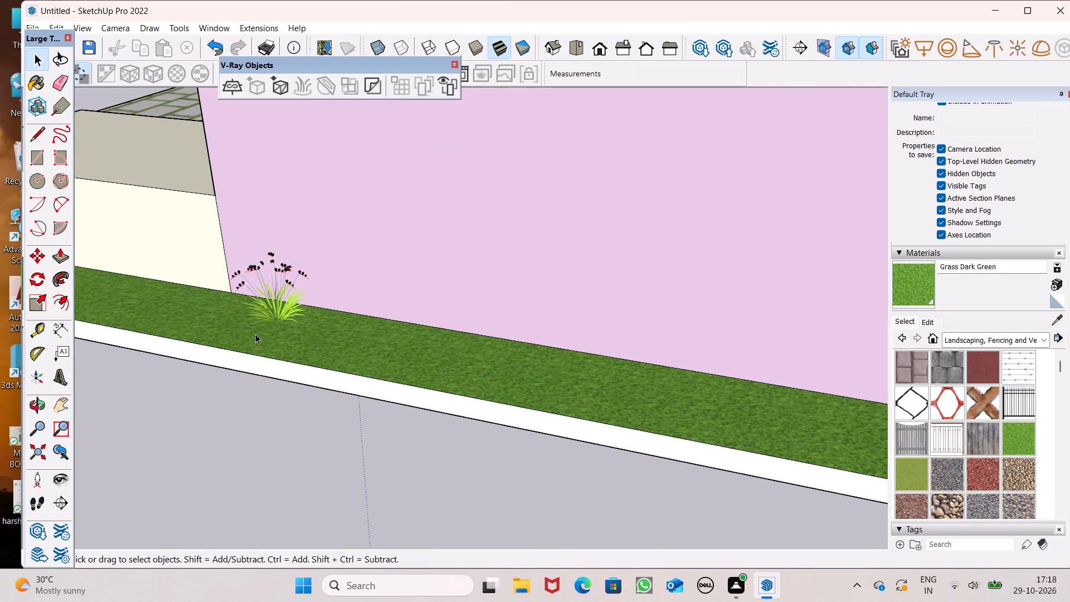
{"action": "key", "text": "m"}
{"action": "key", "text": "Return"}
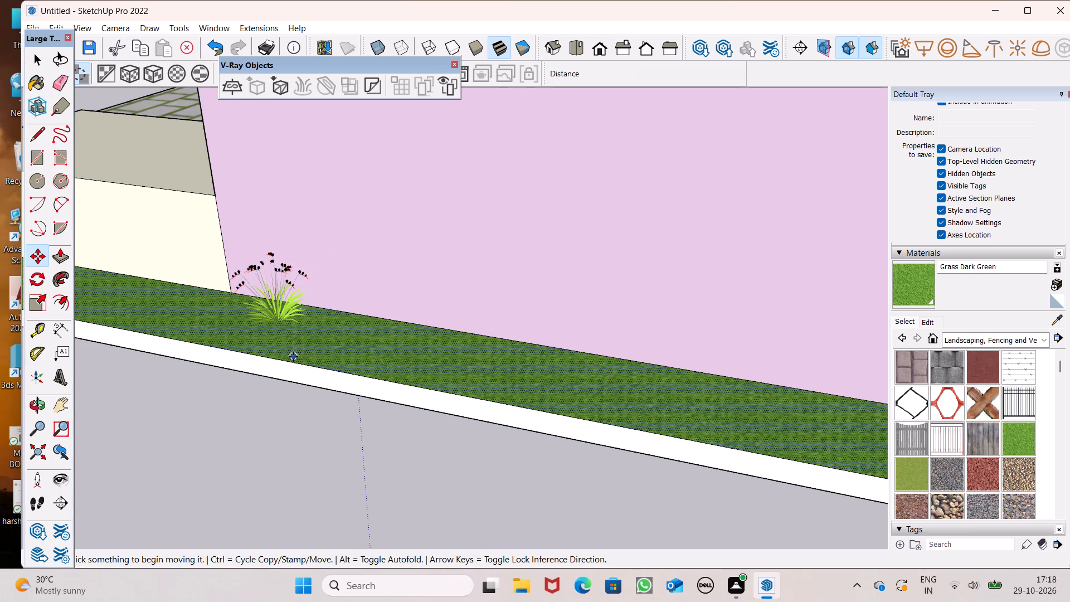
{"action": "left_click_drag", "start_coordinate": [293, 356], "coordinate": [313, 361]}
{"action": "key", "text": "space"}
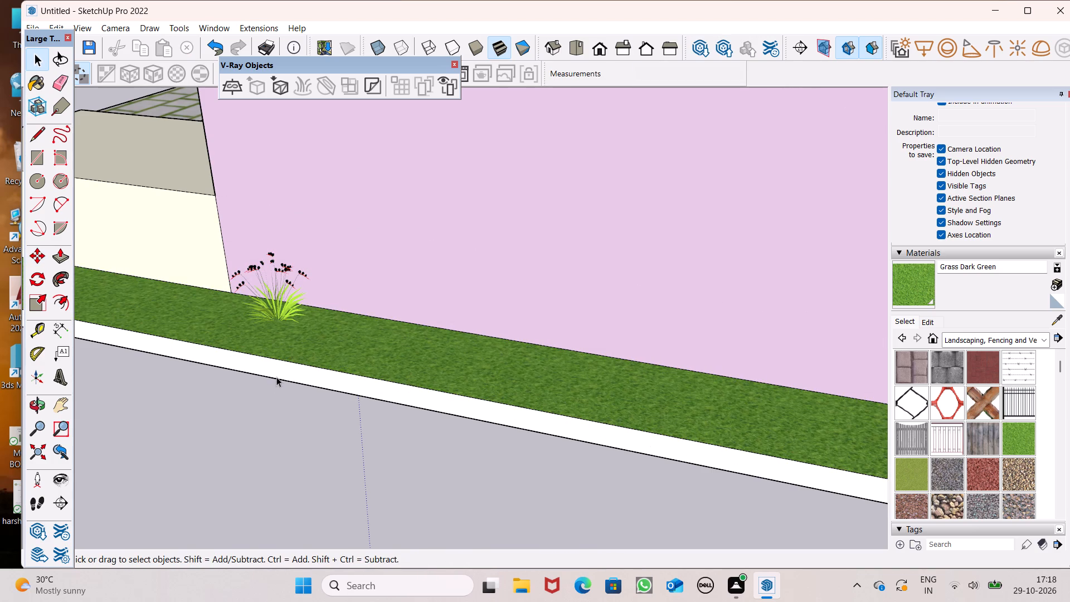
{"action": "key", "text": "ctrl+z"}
Copy the Crocosmia five times in a row along the grass strip beside the pink wall, roughly 2' apart.
{"action": "left_click", "coordinate": [285, 302]}
{"action": "key", "text": "m"}
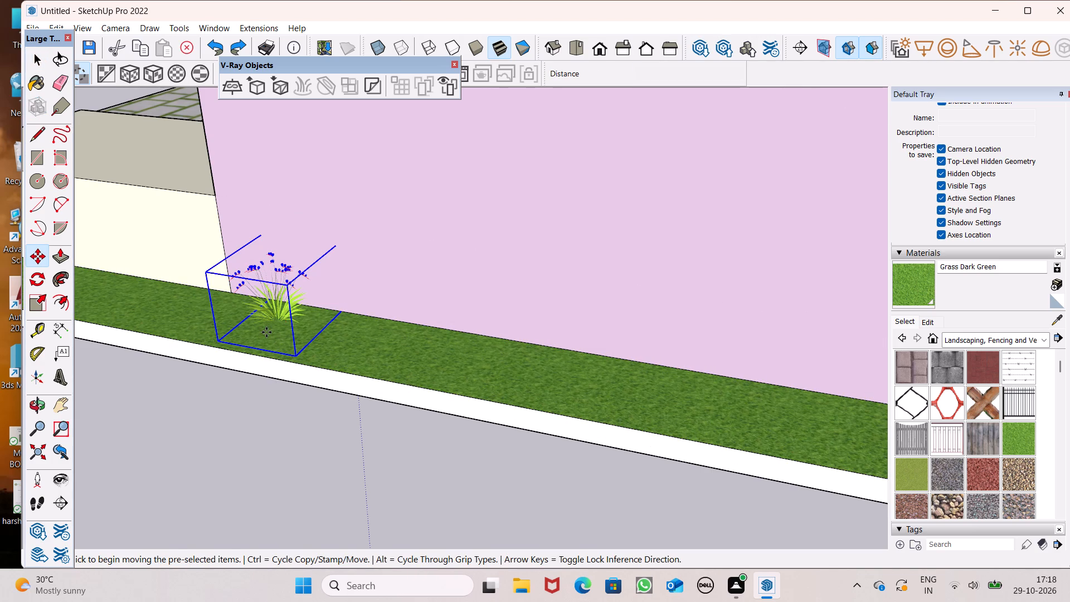
{"action": "key", "text": "Return"}
{"action": "left_click_drag", "start_coordinate": [298, 356], "coordinate": [335, 358]}
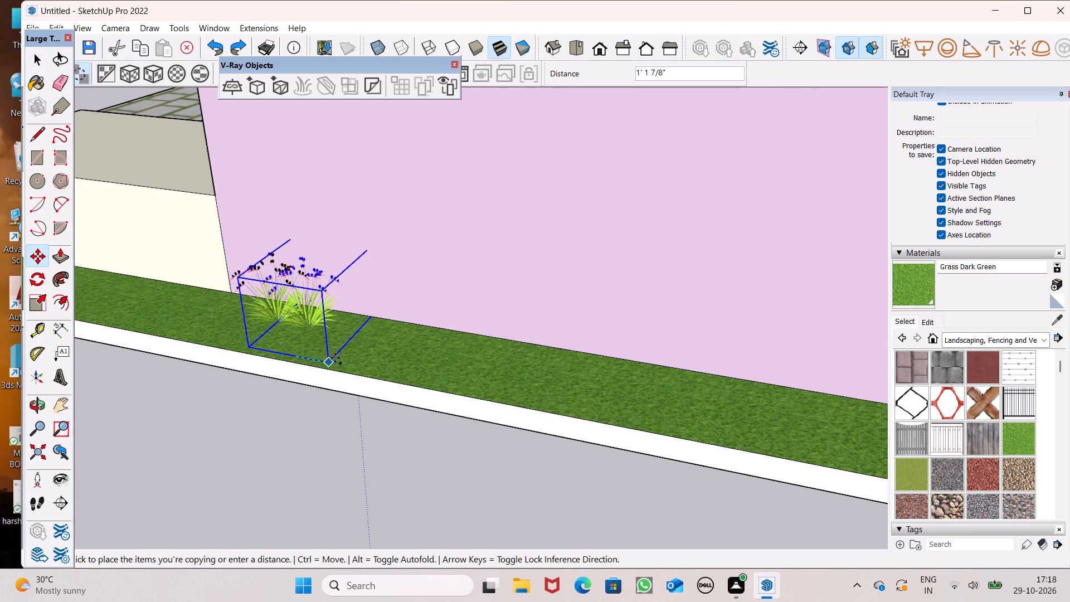
{"action": "left_click_drag", "start_coordinate": [335, 358], "coordinate": [358, 359]}
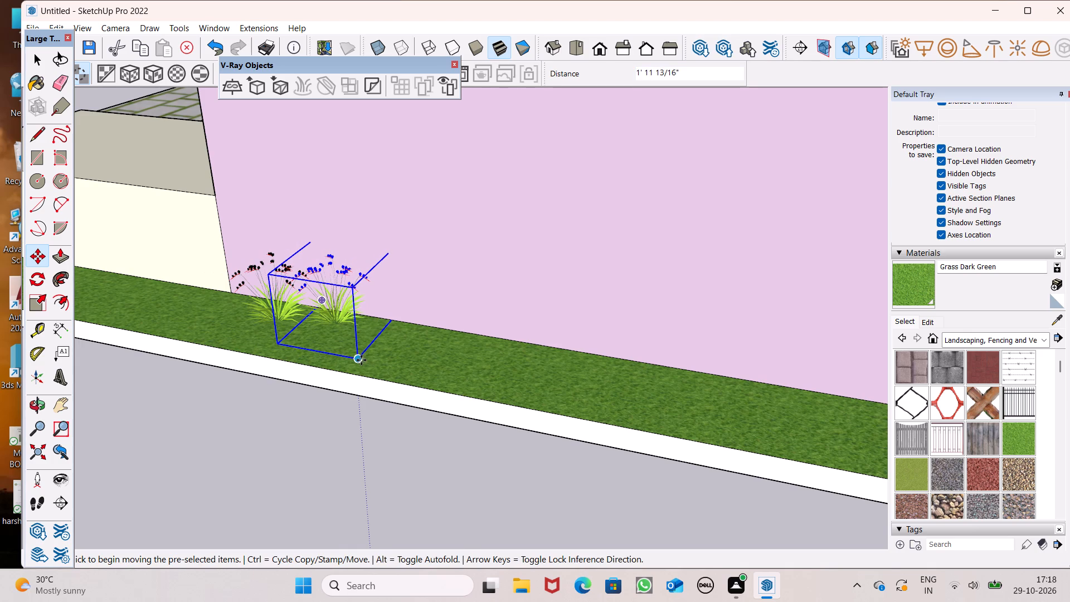
{"action": "left_click_drag", "start_coordinate": [360, 360], "coordinate": [414, 373]}
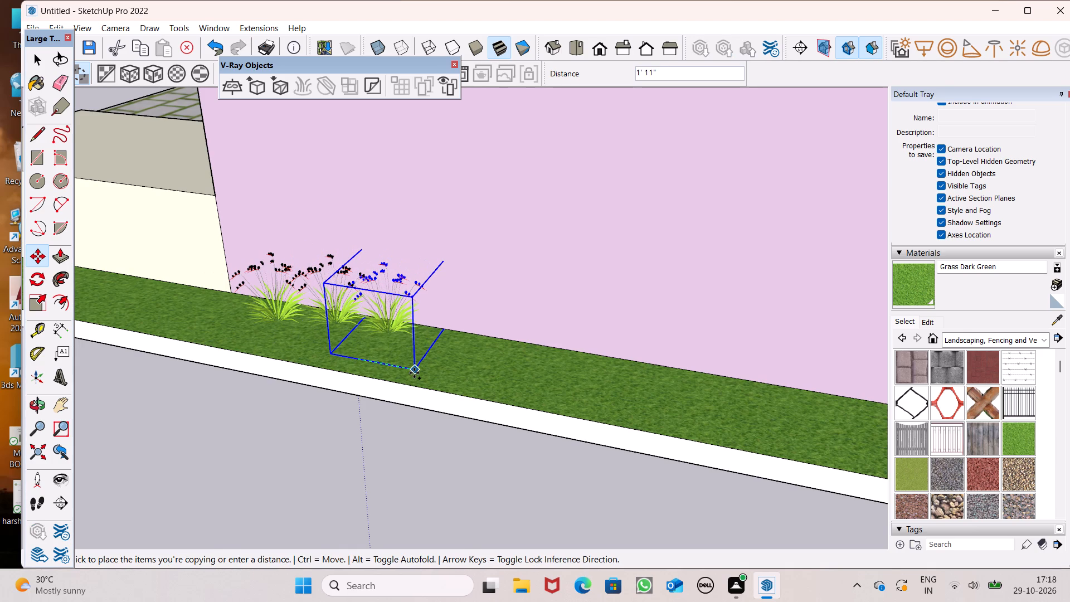
{"action": "left_click_drag", "start_coordinate": [414, 373], "coordinate": [415, 373]}
{"action": "left_click_drag", "start_coordinate": [416, 371], "coordinate": [467, 390]}
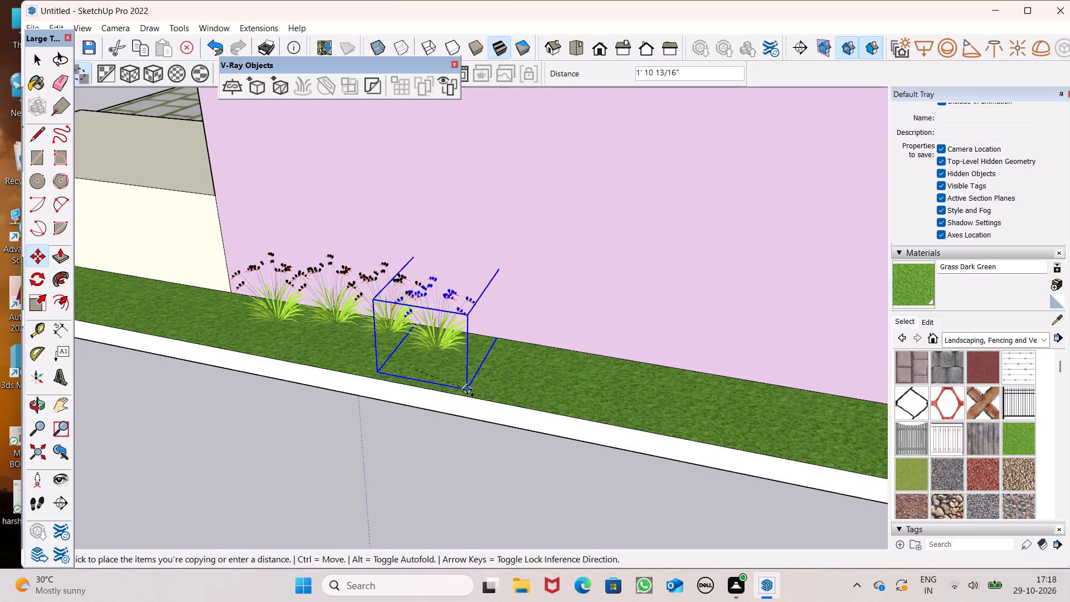
{"action": "left_click_drag", "start_coordinate": [467, 390], "coordinate": [470, 381]}
{"action": "left_click", "coordinate": [471, 383]}
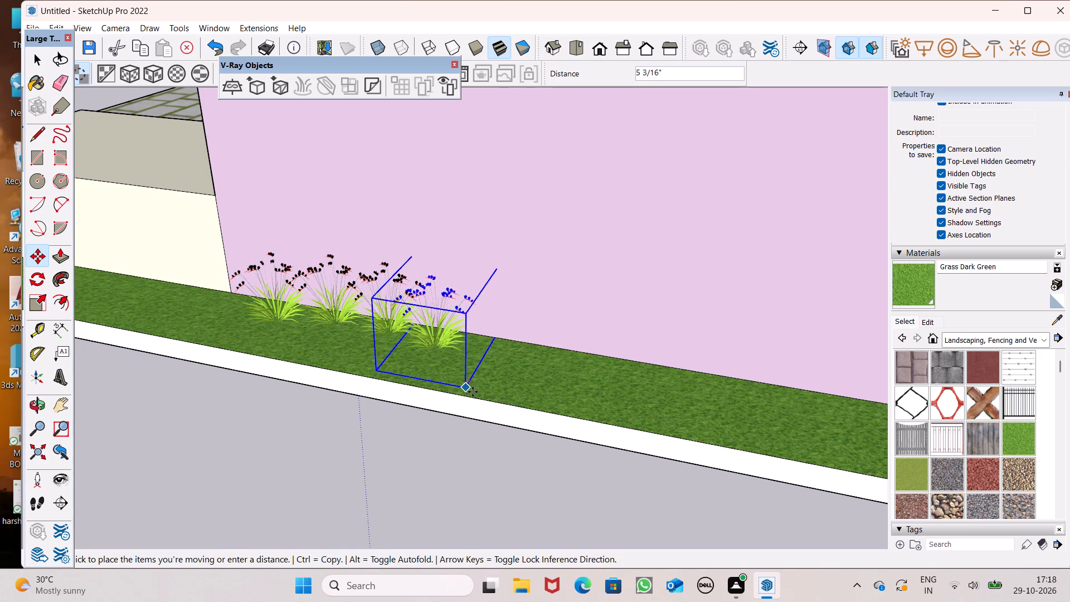
{"action": "left_click_drag", "start_coordinate": [473, 383], "coordinate": [503, 394]}
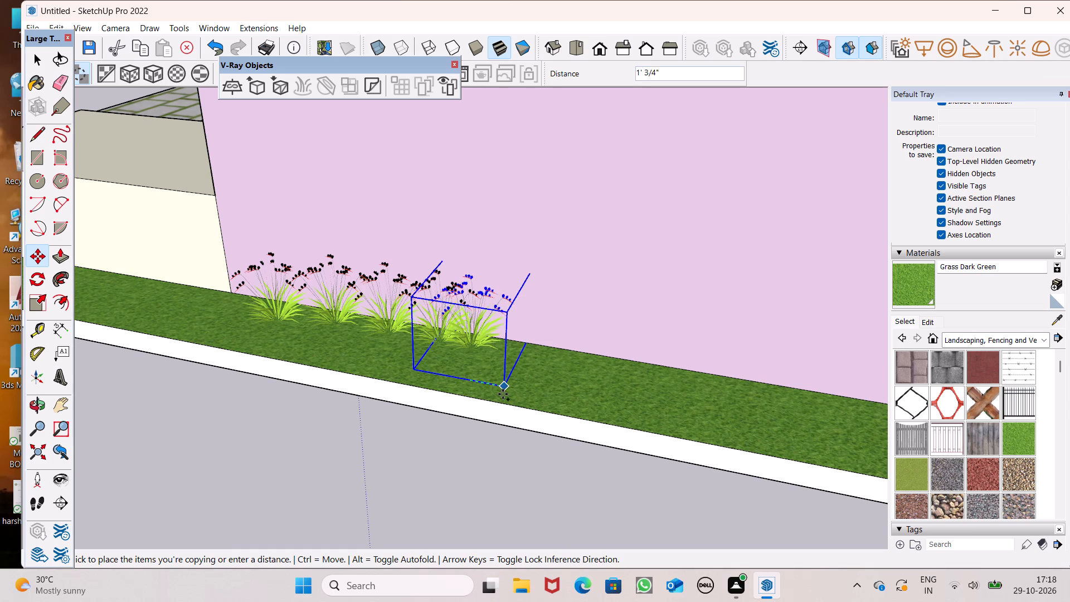
{"action": "left_click_drag", "start_coordinate": [503, 394], "coordinate": [518, 398]}
{"action": "left_click_drag", "start_coordinate": [515, 397], "coordinate": [572, 405]}
Extend the Crocosmia row along the pink wall with five more copies, roughly 2' apart, continuing away from the entrance platform.
{"action": "scroll", "coordinate": [436, 324], "scroll_direction": "down", "scroll_amount": 7}
{"action": "scroll", "coordinate": [567, 324], "scroll_direction": "up", "scroll_amount": 7}
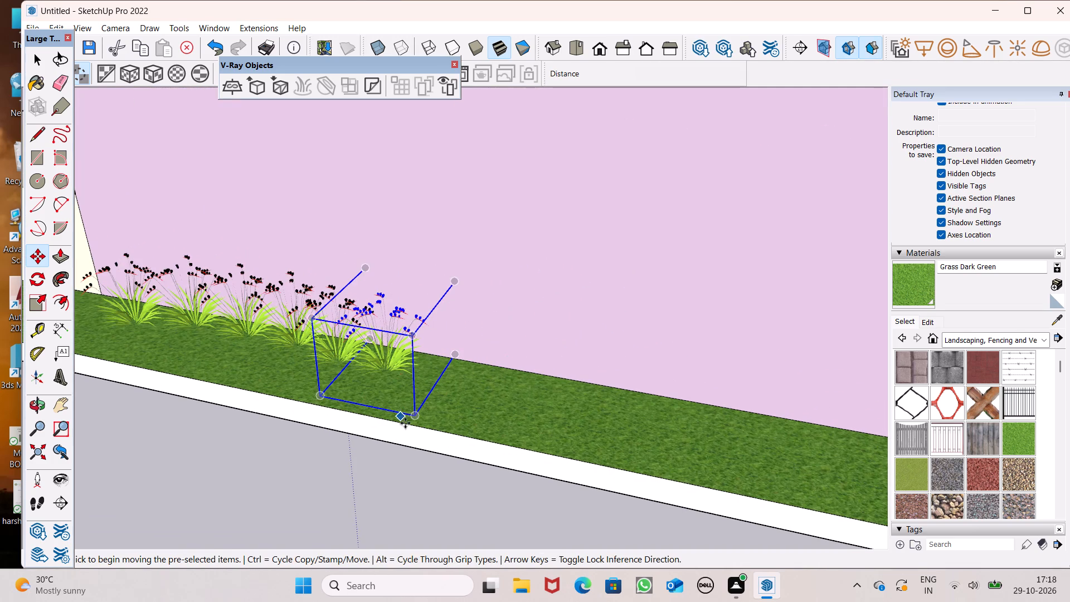
{"action": "left_click_drag", "start_coordinate": [416, 415], "coordinate": [493, 423]}
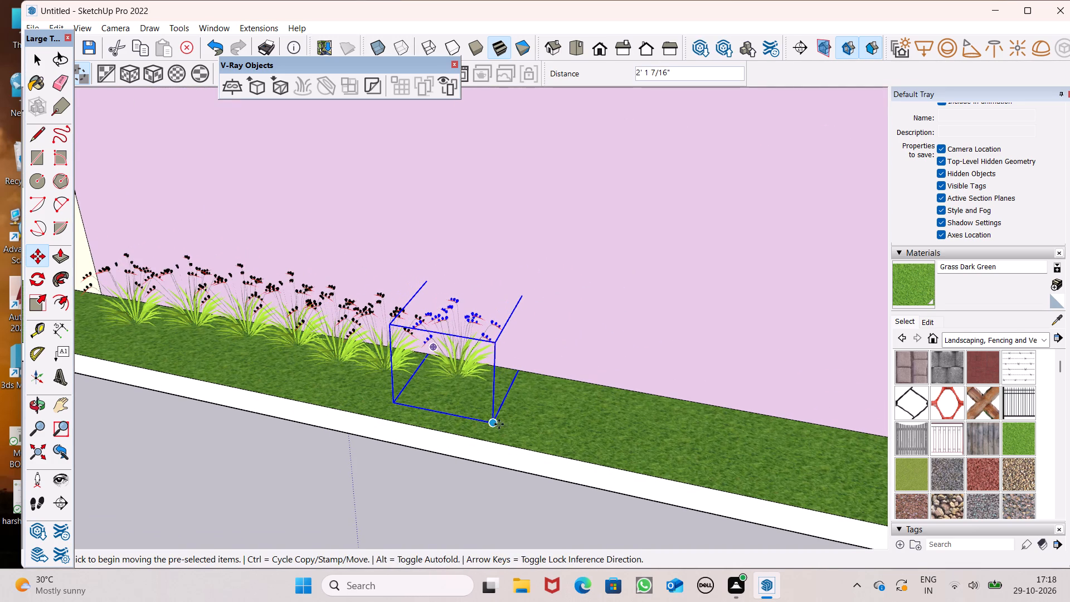
{"action": "scroll", "coordinate": [427, 400], "scroll_direction": "down", "scroll_amount": 6}
{"action": "scroll", "coordinate": [494, 417], "scroll_direction": "up", "scroll_amount": 2}
{"action": "left_click_drag", "start_coordinate": [484, 423], "coordinate": [552, 436]}
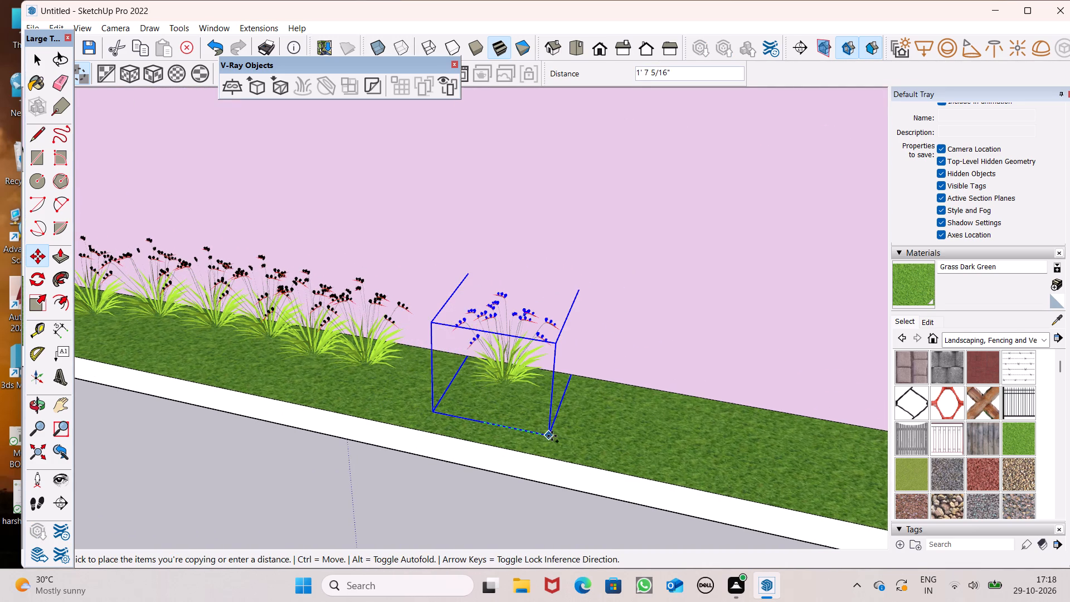
{"action": "left_click_drag", "start_coordinate": [552, 436], "coordinate": [559, 443]}
{"action": "scroll", "coordinate": [484, 293], "scroll_direction": "down", "scroll_amount": 8}
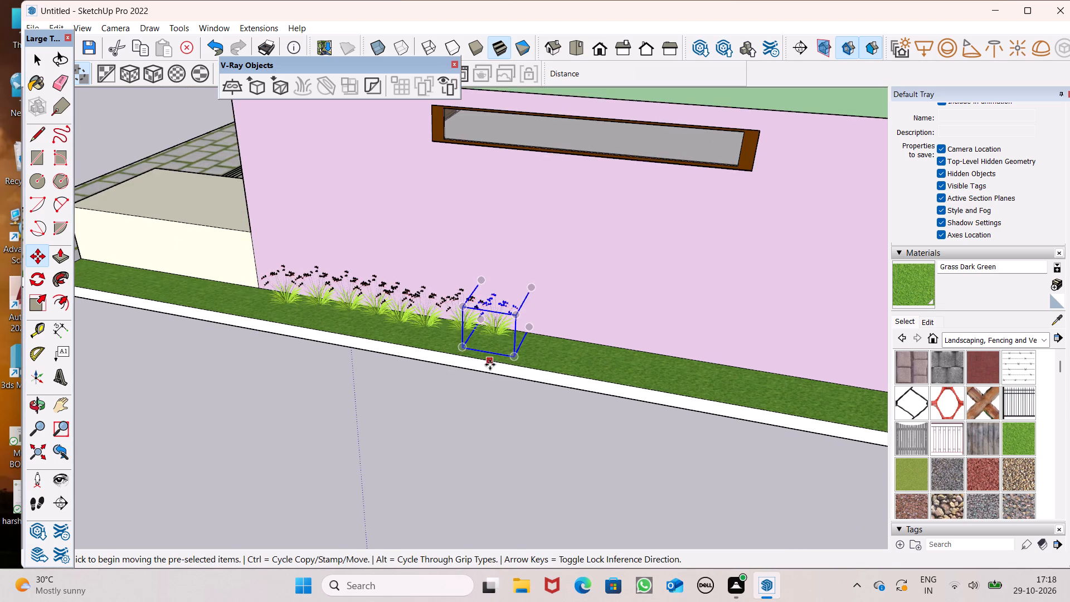
{"action": "scroll", "coordinate": [501, 367], "scroll_direction": "up", "scroll_amount": 2}
{"action": "left_click_drag", "start_coordinate": [521, 358], "coordinate": [560, 368]}
{"action": "scroll", "coordinate": [435, 308], "scroll_direction": "down", "scroll_amount": 6}
{"action": "scroll", "coordinate": [496, 347], "scroll_direction": "up", "scroll_amount": 3}
{"action": "left_click_drag", "start_coordinate": [507, 338], "coordinate": [529, 341]}
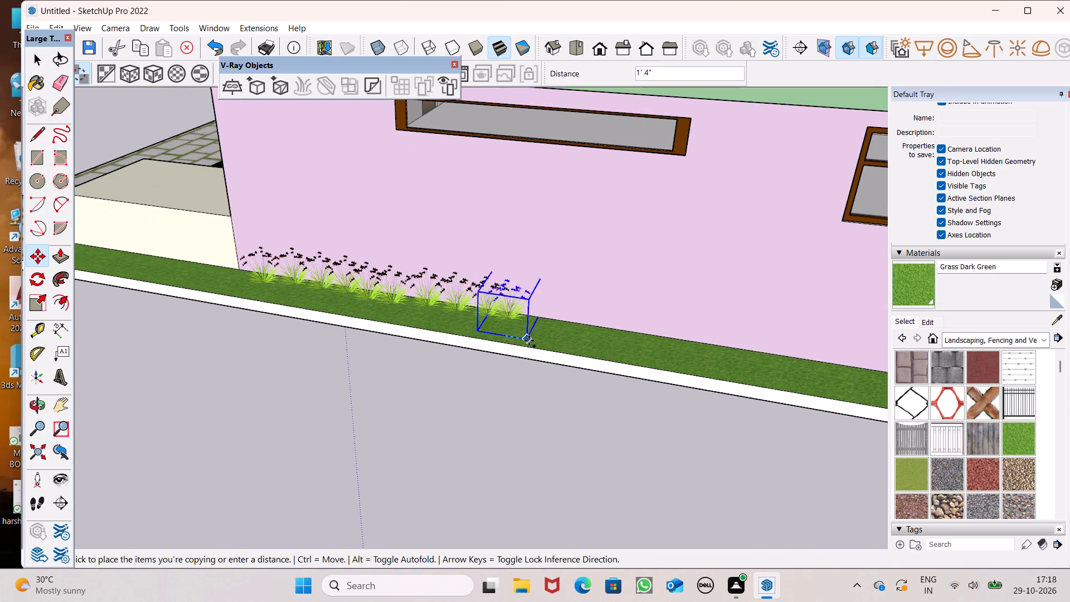
{"action": "left_click_drag", "start_coordinate": [529, 341], "coordinate": [541, 341]}
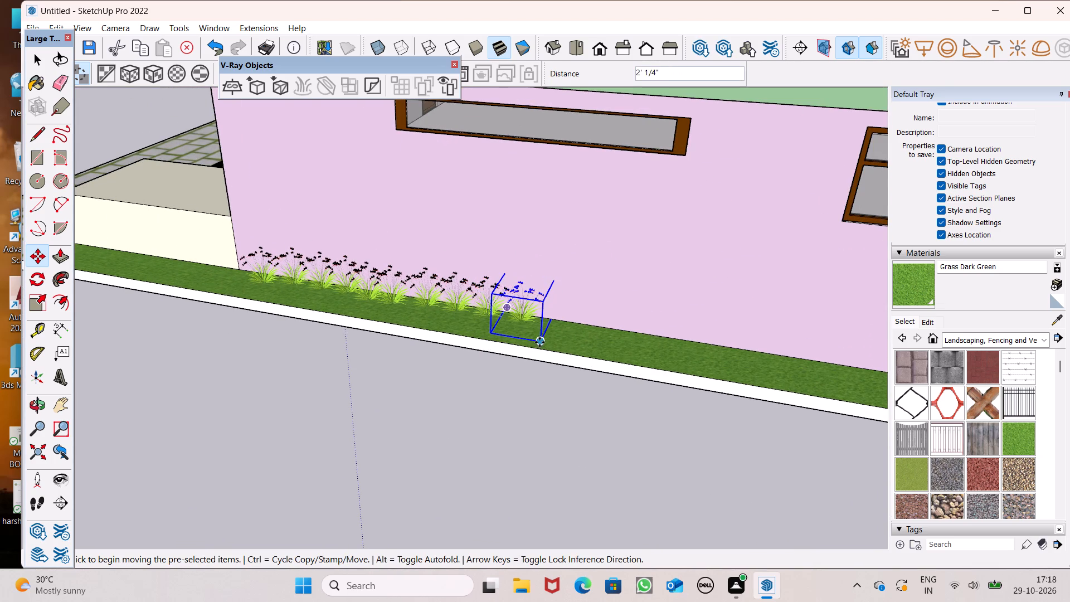
{"action": "left_click_drag", "start_coordinate": [539, 342], "coordinate": [563, 348]}
{"action": "scroll", "coordinate": [507, 326], "scroll_direction": "down", "scroll_amount": 3}
{"action": "key", "text": "space"}
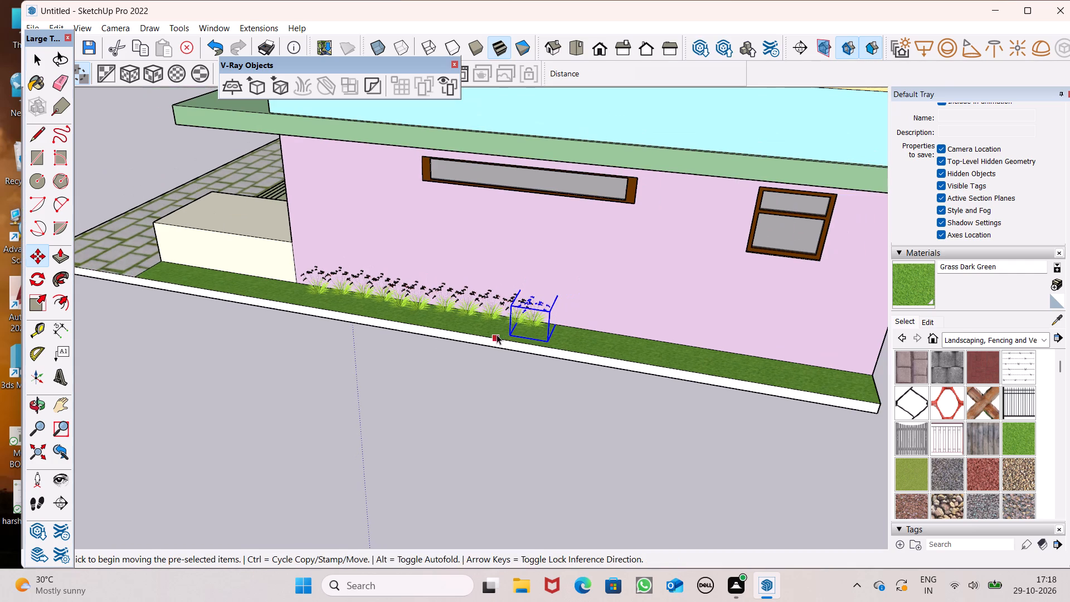
{"action": "left_click", "coordinate": [296, 401]}
Examine the Crocosmia row beside the pink wall from the front of the house.
{"action": "scroll", "coordinate": [320, 342], "scroll_direction": "down", "scroll_amount": 3}
{"action": "middle_click_drag", "start_coordinate": [426, 367], "coordinate": [878, 426]}
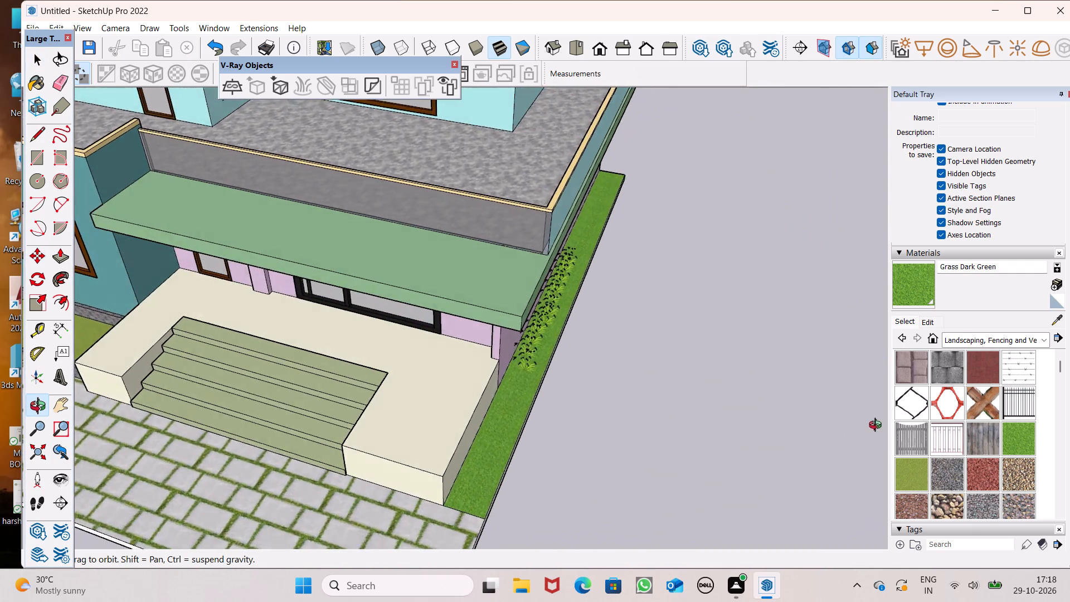
{"action": "middle_click_drag", "start_coordinate": [878, 426], "coordinate": [879, 396]}
{"action": "scroll", "coordinate": [681, 321], "scroll_direction": "up", "scroll_amount": 6}
{"action": "scroll", "coordinate": [613, 335], "scroll_direction": "down", "scroll_amount": 6}
{"action": "middle_click_drag", "start_coordinate": [594, 350], "coordinate": [714, 323]}
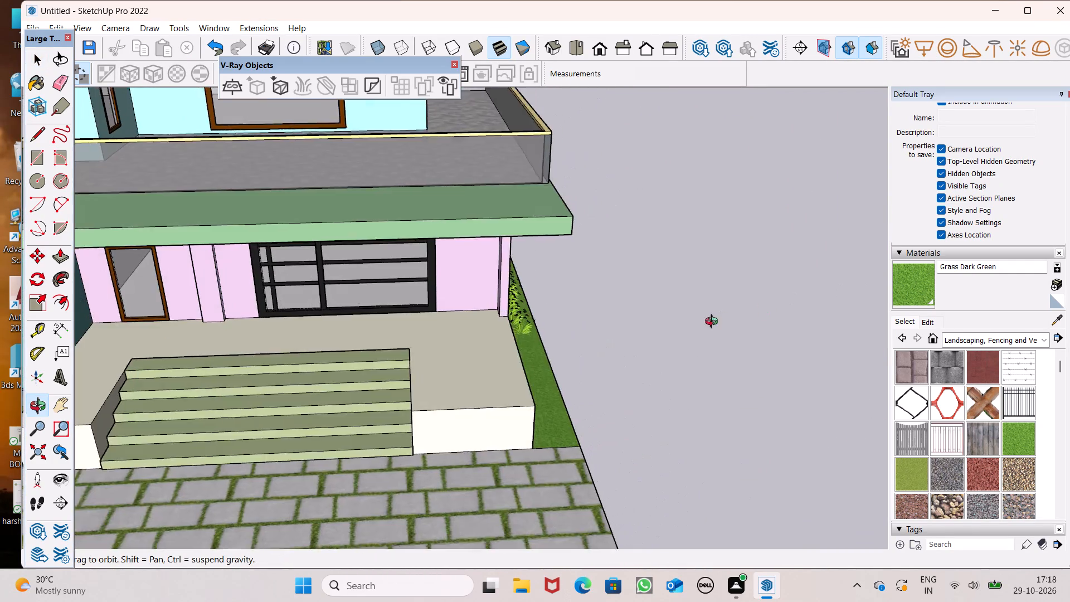
{"action": "middle_click_drag", "start_coordinate": [714, 323], "coordinate": [706, 314]}
{"action": "scroll", "coordinate": [727, 269], "scroll_direction": "down", "scroll_amount": 6}
{"action": "scroll", "coordinate": [620, 320], "scroll_direction": "down", "scroll_amount": 2}
{"action": "scroll", "coordinate": [606, 335], "scroll_direction": "up", "scroll_amount": 4}
{"action": "scroll", "coordinate": [610, 338], "scroll_direction": "down", "scroll_amount": 1}
{"action": "scroll", "coordinate": [610, 336], "scroll_direction": "up", "scroll_amount": 1}
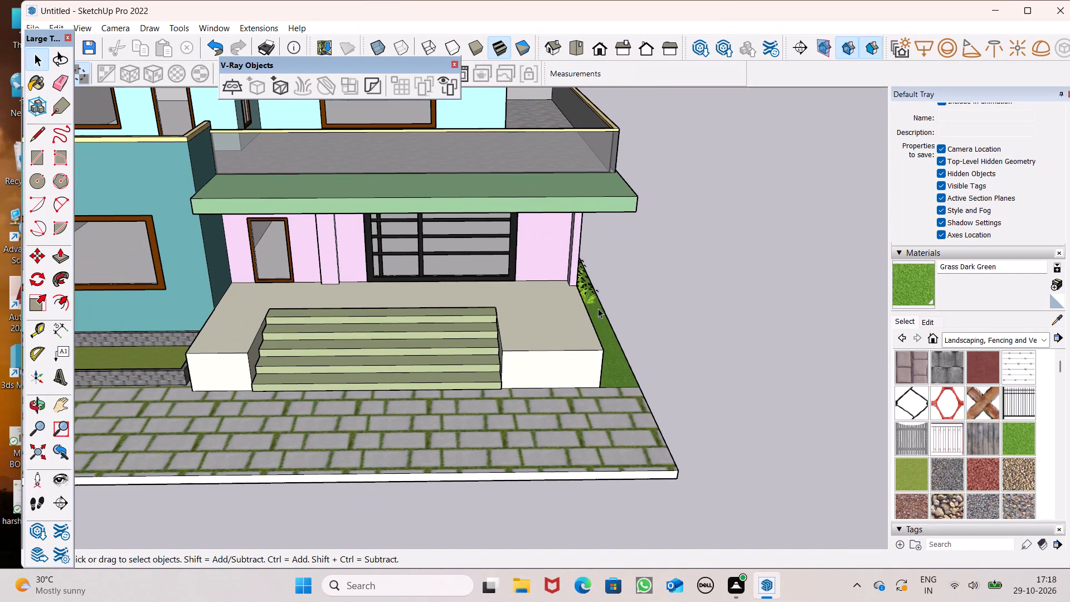
Insert another Crocosmia component on the grass inside the stone planter in front of the teal wall, near the tree.
{"action": "scroll", "coordinate": [940, 234], "scroll_direction": "up", "scroll_amount": 7}
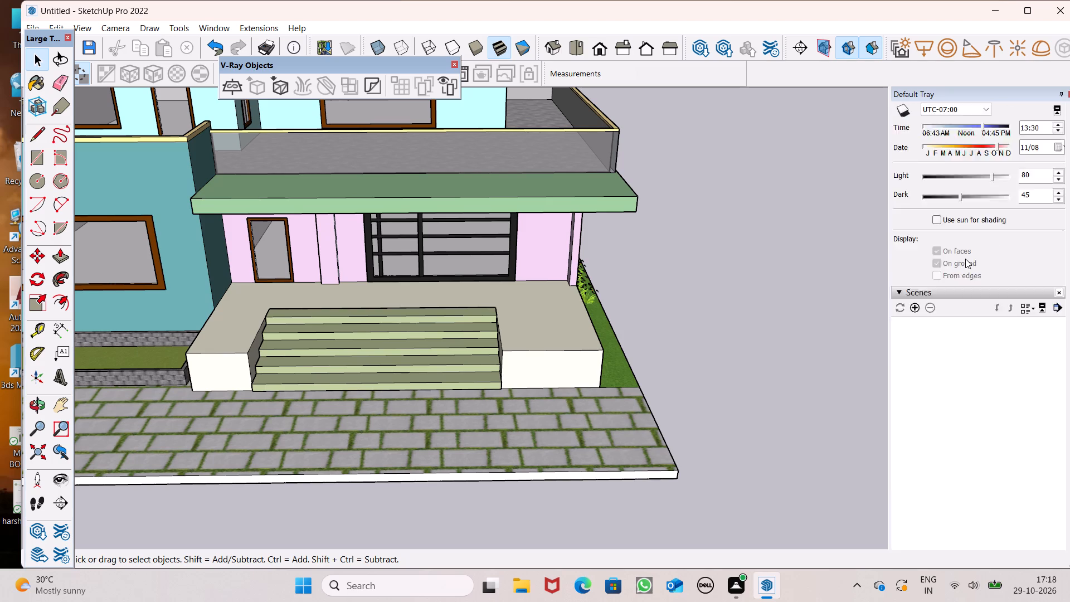
{"action": "scroll", "coordinate": [965, 259], "scroll_direction": "up", "scroll_amount": 13}
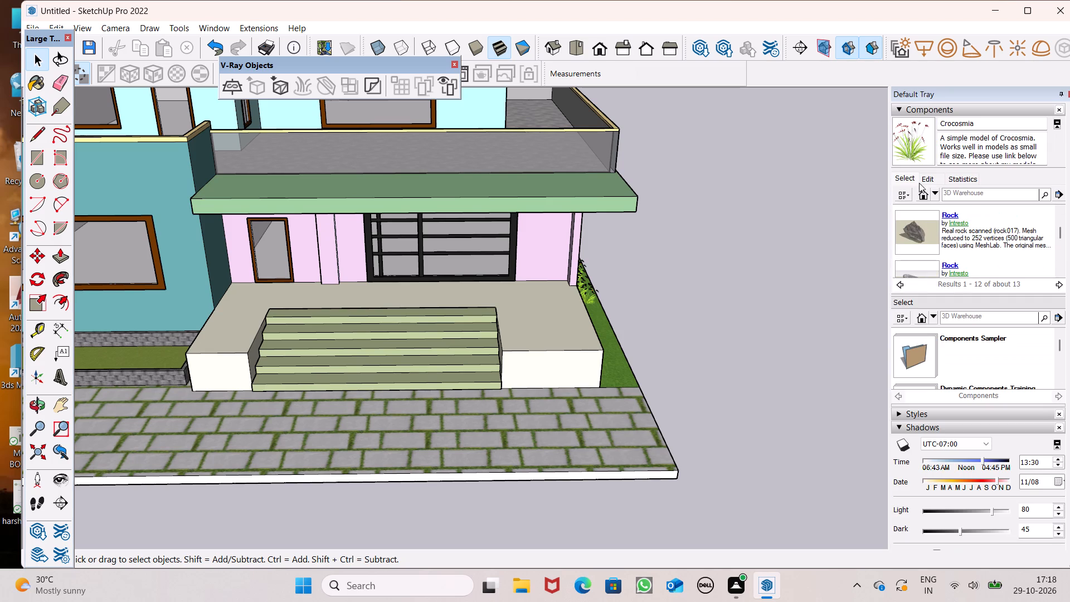
{"action": "left_click", "coordinate": [912, 157]}
{"action": "scroll", "coordinate": [872, 185], "scroll_direction": "up", "scroll_amount": 1}
{"action": "scroll", "coordinate": [867, 216], "scroll_direction": "down", "scroll_amount": 4}
{"action": "scroll", "coordinate": [602, 368], "scroll_direction": "down", "scroll_amount": 2}
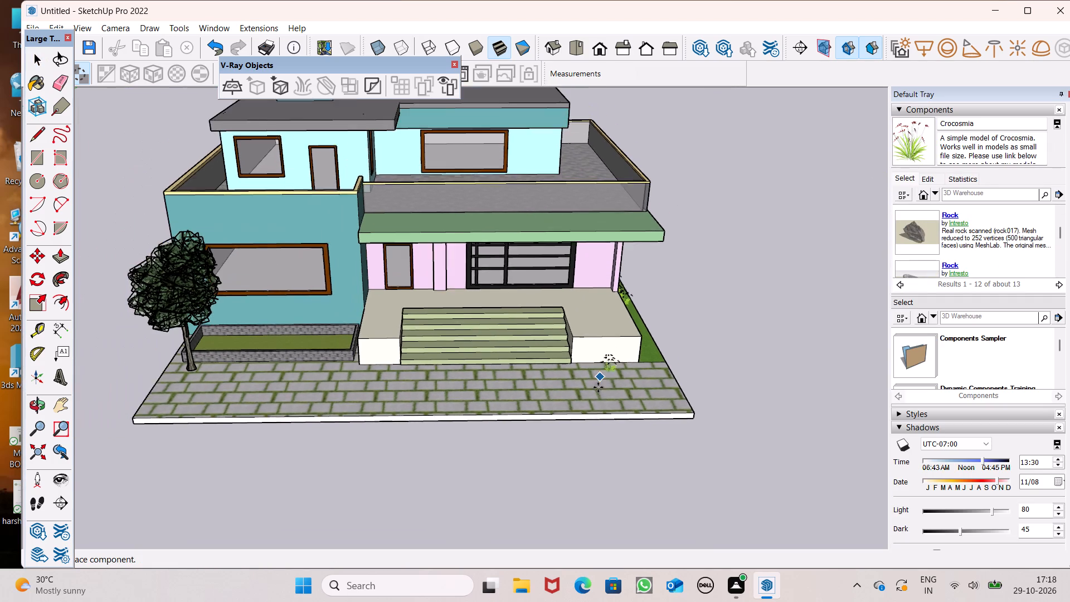
{"action": "scroll", "coordinate": [598, 387], "scroll_direction": "down", "scroll_amount": 1}
{"action": "scroll", "coordinate": [621, 452], "scroll_direction": "down", "scroll_amount": 4}
{"action": "scroll", "coordinate": [321, 414], "scroll_direction": "up", "scroll_amount": 6}
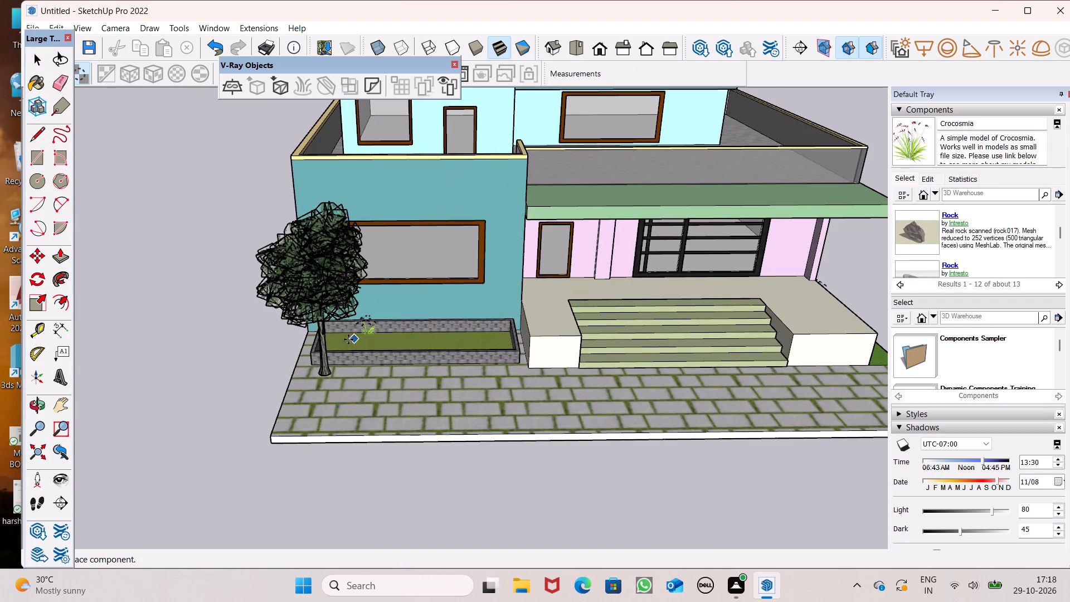
{"action": "scroll", "coordinate": [347, 339], "scroll_direction": "up", "scroll_amount": 18}
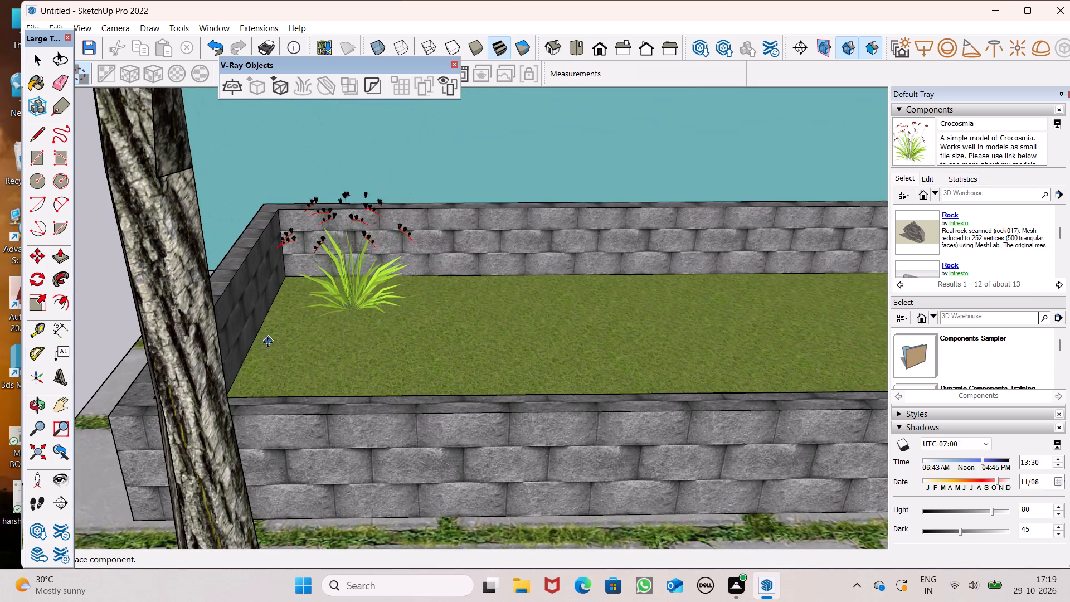
{"action": "left_click", "coordinate": [237, 353]}
Move the new Crocosmia about 1' 1" across the planter grass, into the back corner by the teal wall.
{"action": "scroll", "coordinate": [301, 260], "scroll_direction": "up", "scroll_amount": 10}
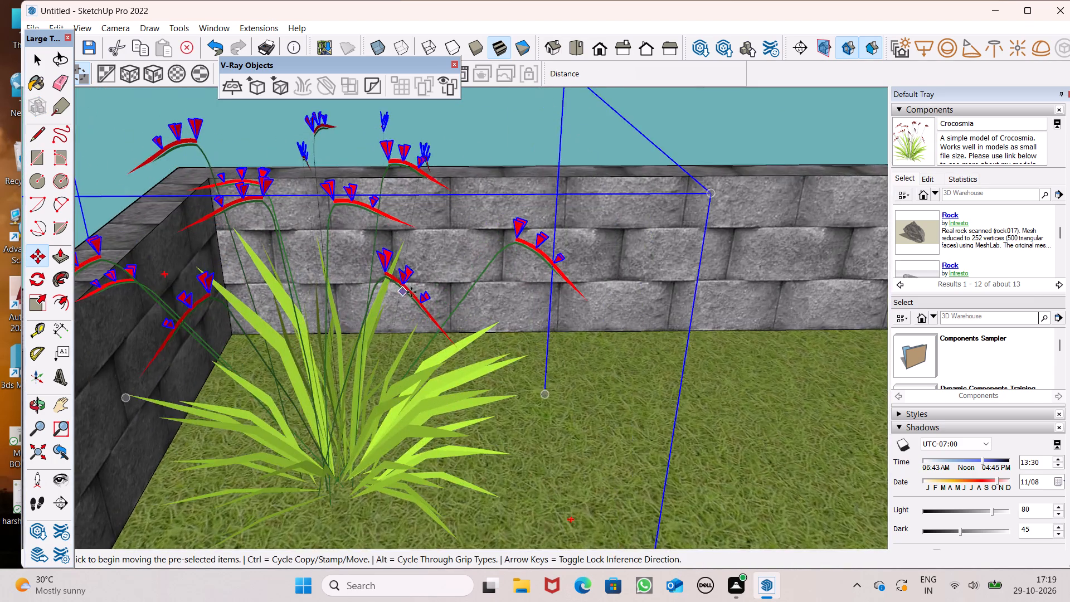
{"action": "scroll", "coordinate": [426, 283], "scroll_direction": "up", "scroll_amount": 2}
{"action": "scroll", "coordinate": [428, 283], "scroll_direction": "down", "scroll_amount": 1}
{"action": "scroll", "coordinate": [429, 283], "scroll_direction": "up", "scroll_amount": 4}
{"action": "scroll", "coordinate": [442, 269], "scroll_direction": "down", "scroll_amount": 19}
{"action": "middle_click_drag", "start_coordinate": [436, 317], "coordinate": [416, 330]}
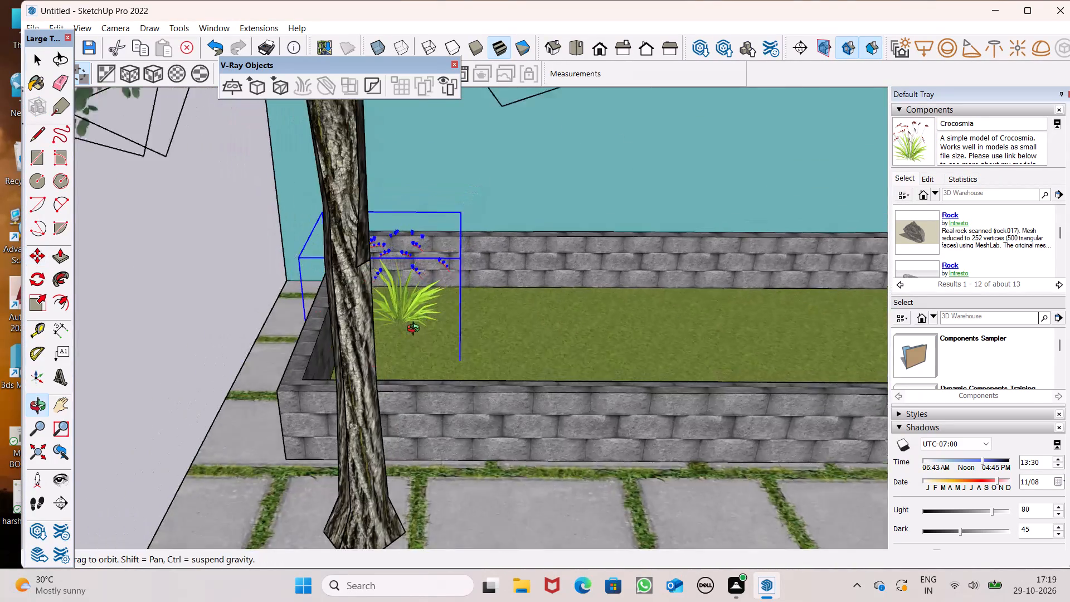
{"action": "middle_click_drag", "start_coordinate": [416, 330], "coordinate": [342, 350]}
{"action": "scroll", "coordinate": [422, 355], "scroll_direction": "up", "scroll_amount": 1}
{"action": "left_click_drag", "start_coordinate": [451, 367], "coordinate": [484, 341]}
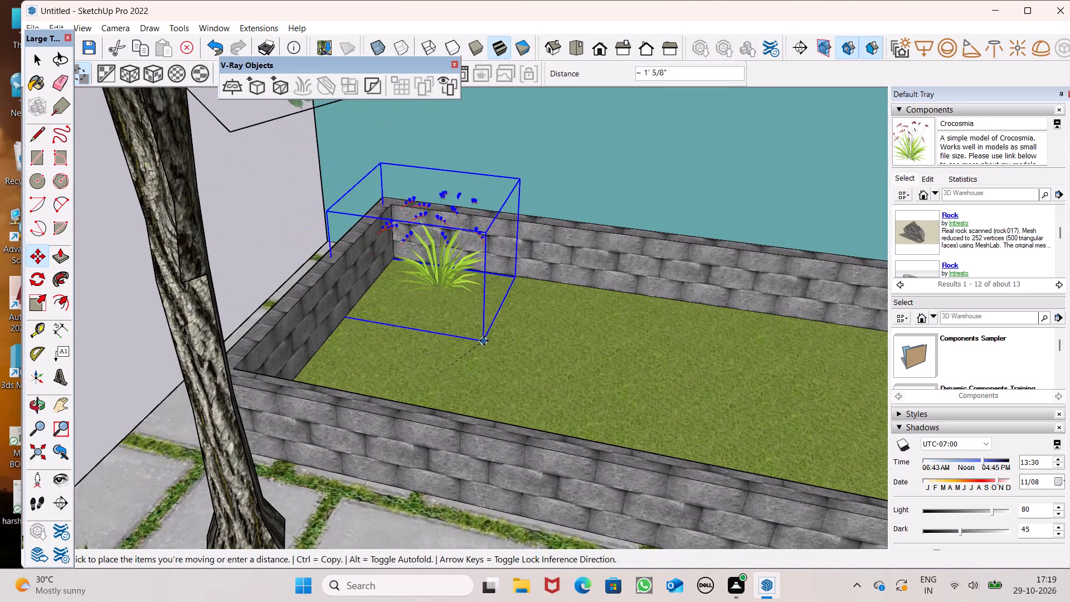
{"action": "left_click_drag", "start_coordinate": [484, 341], "coordinate": [485, 341]}
Copy the Crocosmia five times in a row along the planter's back edge, starting roughly 1' 4" to 1' 9" apart.
{"action": "scroll", "coordinate": [343, 356], "scroll_direction": "down", "scroll_amount": 7}
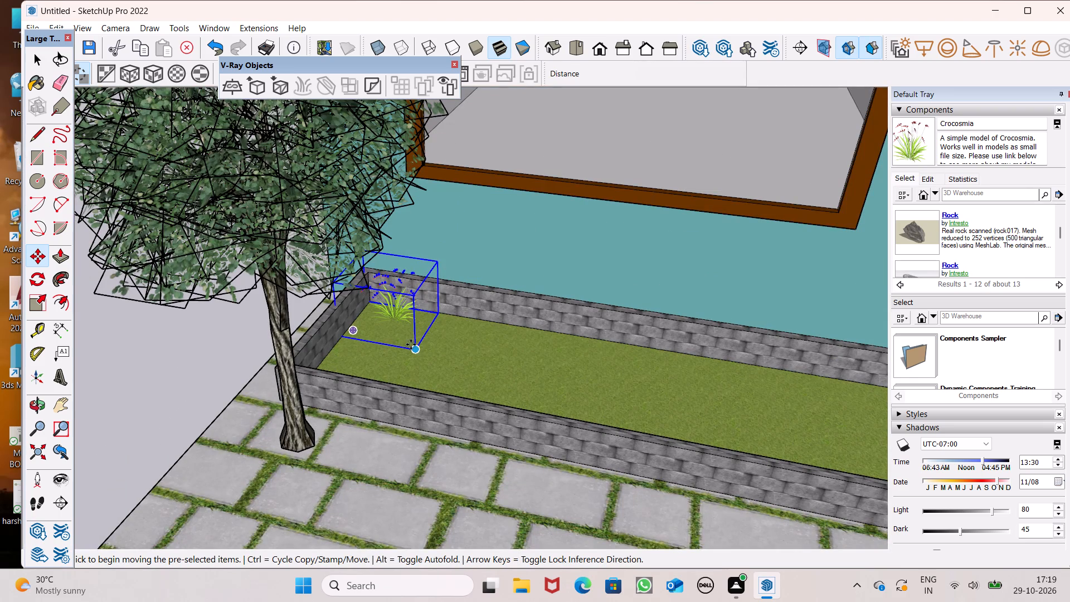
{"action": "left_click_drag", "start_coordinate": [415, 346], "coordinate": [445, 346]}
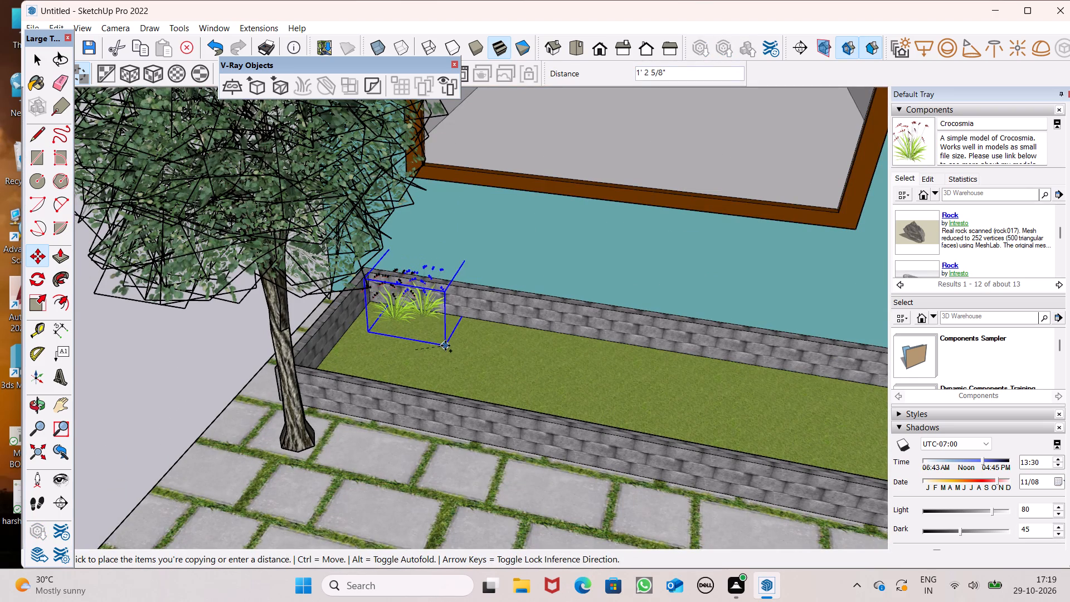
{"action": "left_click_drag", "start_coordinate": [445, 346], "coordinate": [455, 355]}
{"action": "left_click_drag", "start_coordinate": [455, 357], "coordinate": [480, 361]}
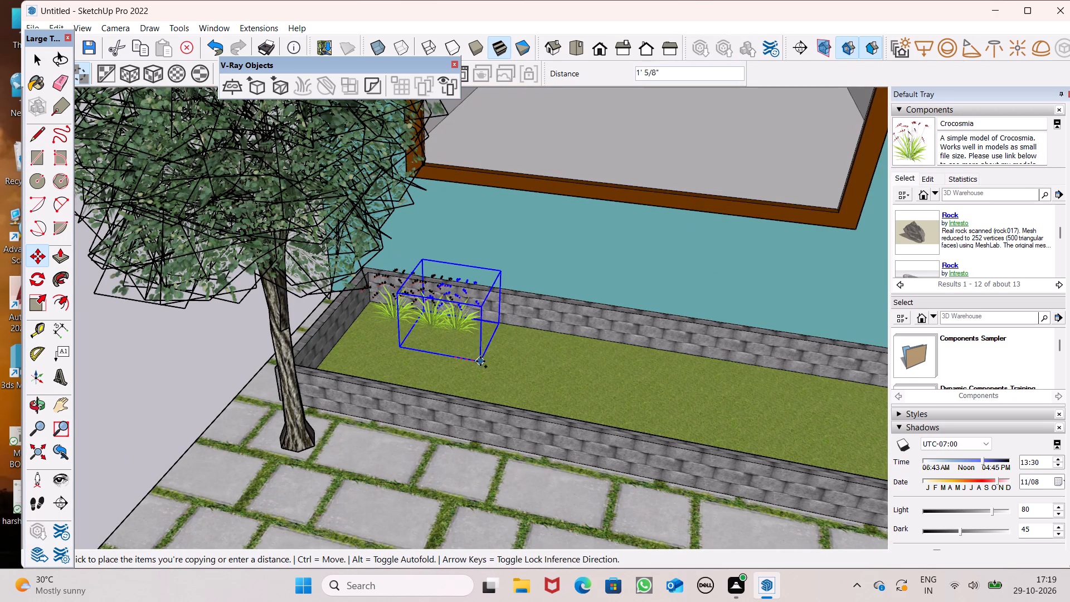
{"action": "left_click_drag", "start_coordinate": [480, 361], "coordinate": [499, 362]}
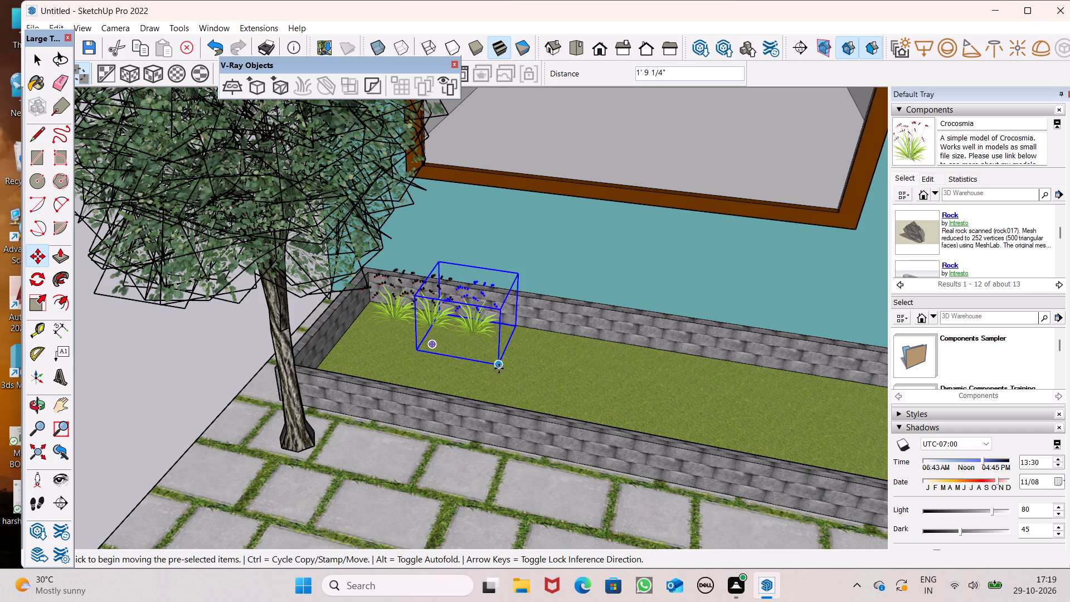
{"action": "left_click_drag", "start_coordinate": [500, 367], "coordinate": [529, 369]}
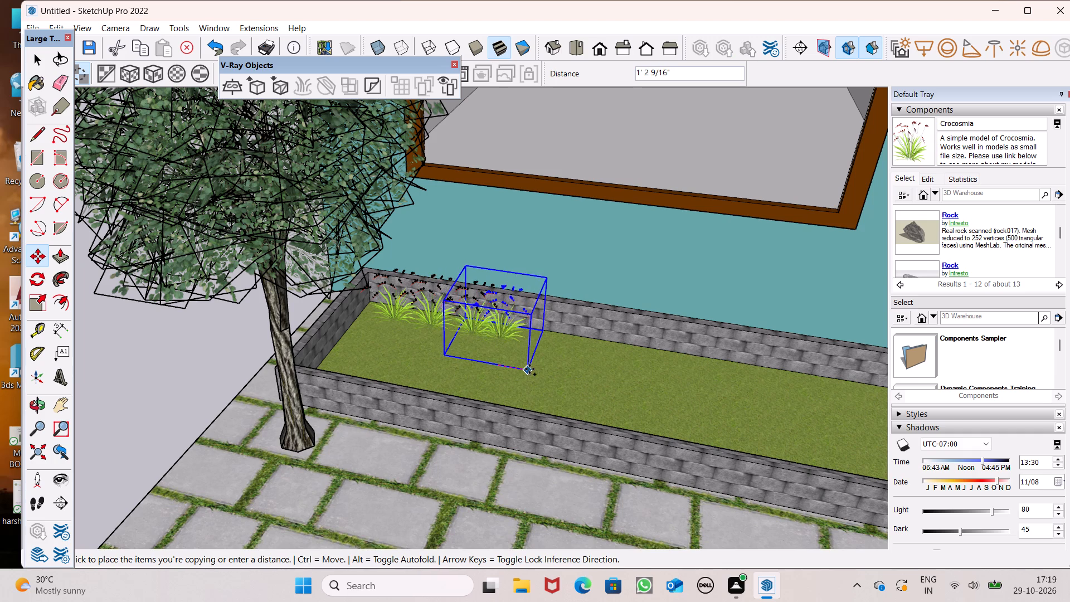
{"action": "left_click_drag", "start_coordinate": [529, 369], "coordinate": [532, 368]}
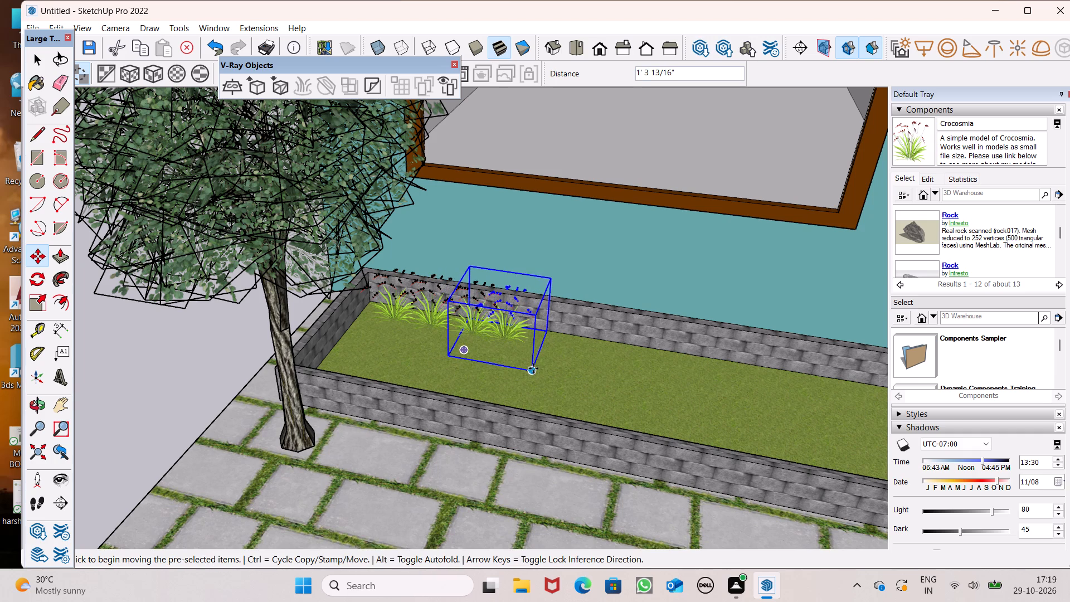
{"action": "left_click_drag", "start_coordinate": [533, 372], "coordinate": [558, 380], "text": "ctrl"}
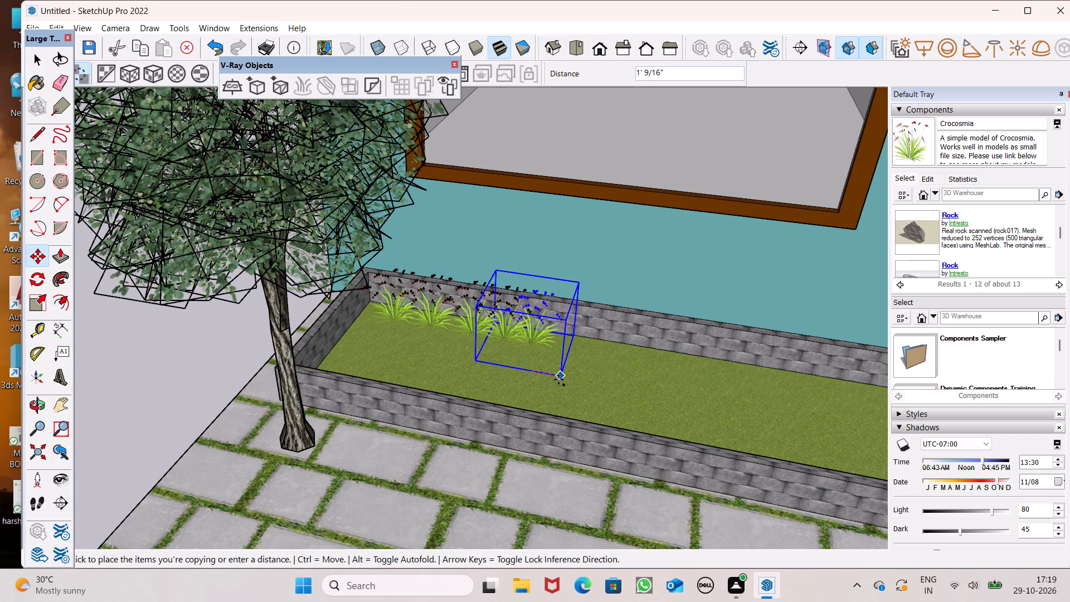
{"action": "left_click_drag", "start_coordinate": [558, 380], "coordinate": [569, 383], "text": "ctrl"}
{"action": "left_click_drag", "start_coordinate": [572, 377], "coordinate": [590, 379]}
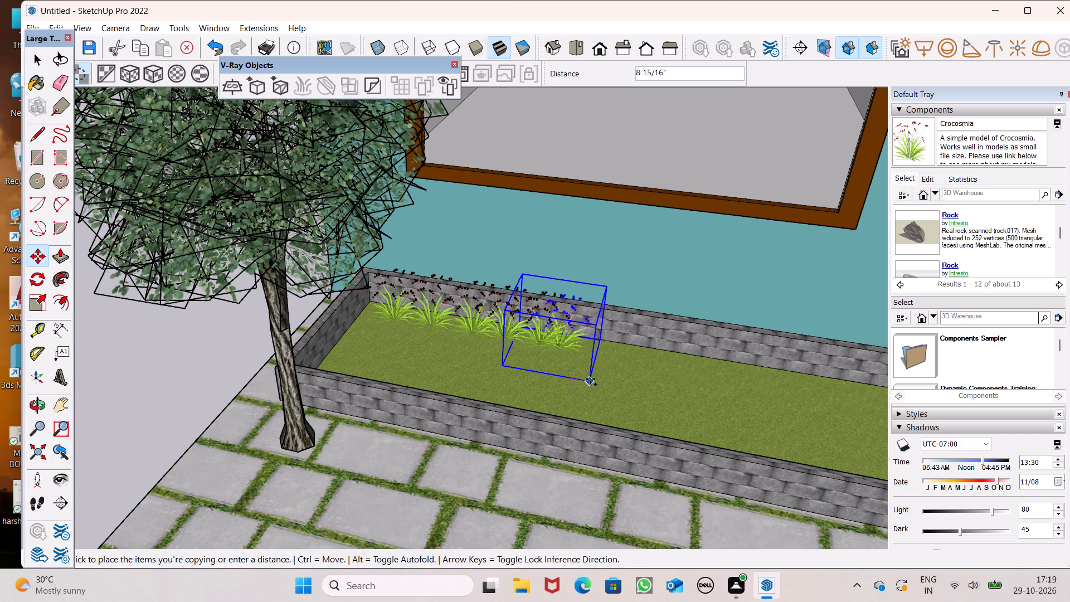
{"action": "left_click_drag", "start_coordinate": [590, 379], "coordinate": [603, 379]}
{"action": "scroll", "coordinate": [478, 323], "scroll_direction": "down", "scroll_amount": 6}
{"action": "key", "text": "space"}
{"action": "left_click", "coordinate": [236, 299]}
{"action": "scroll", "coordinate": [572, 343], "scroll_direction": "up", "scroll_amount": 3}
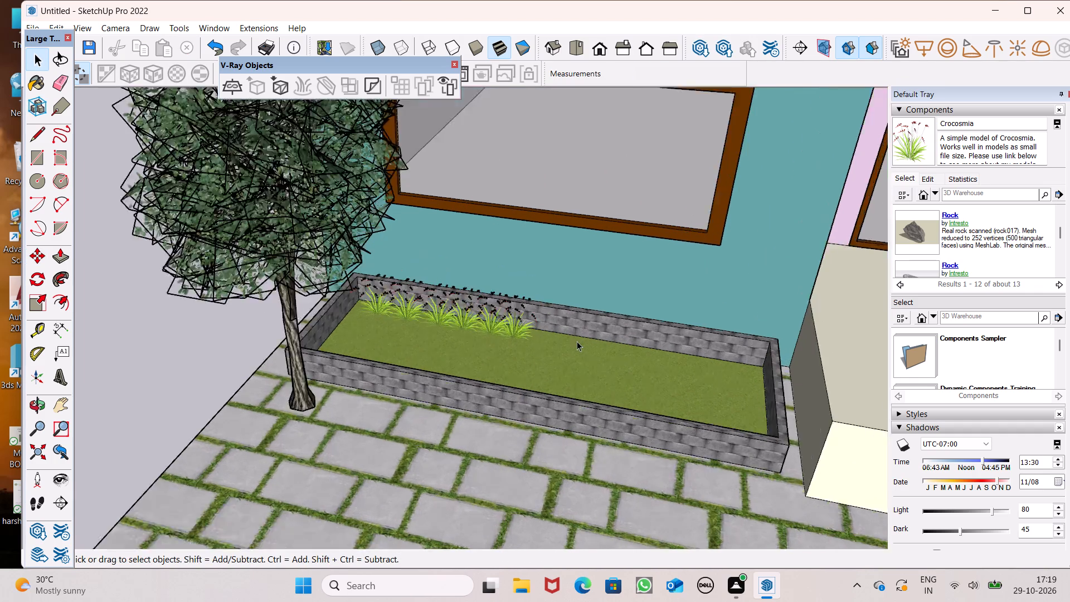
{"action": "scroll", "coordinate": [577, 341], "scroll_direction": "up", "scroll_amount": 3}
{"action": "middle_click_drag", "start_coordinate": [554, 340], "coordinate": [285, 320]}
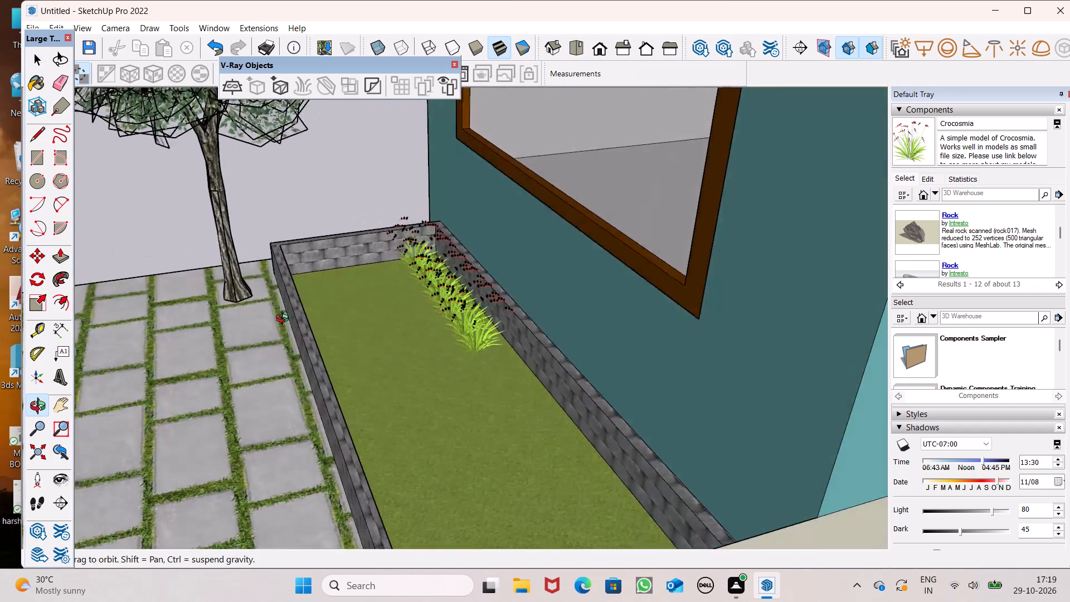
Browse the component search results for a grass plant suited to the front stone planter.
{"action": "middle_click_drag", "start_coordinate": [285, 320], "coordinate": [376, 287]}
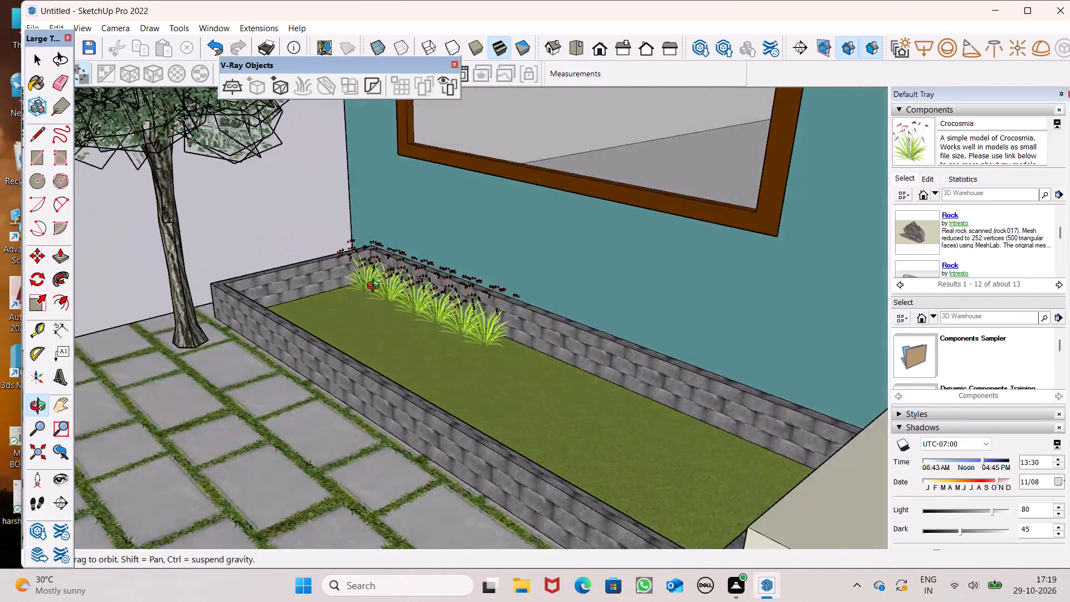
{"action": "middle_click_drag", "start_coordinate": [376, 287], "coordinate": [567, 296]}
{"action": "scroll", "coordinate": [514, 280], "scroll_direction": "down", "scroll_amount": 3}
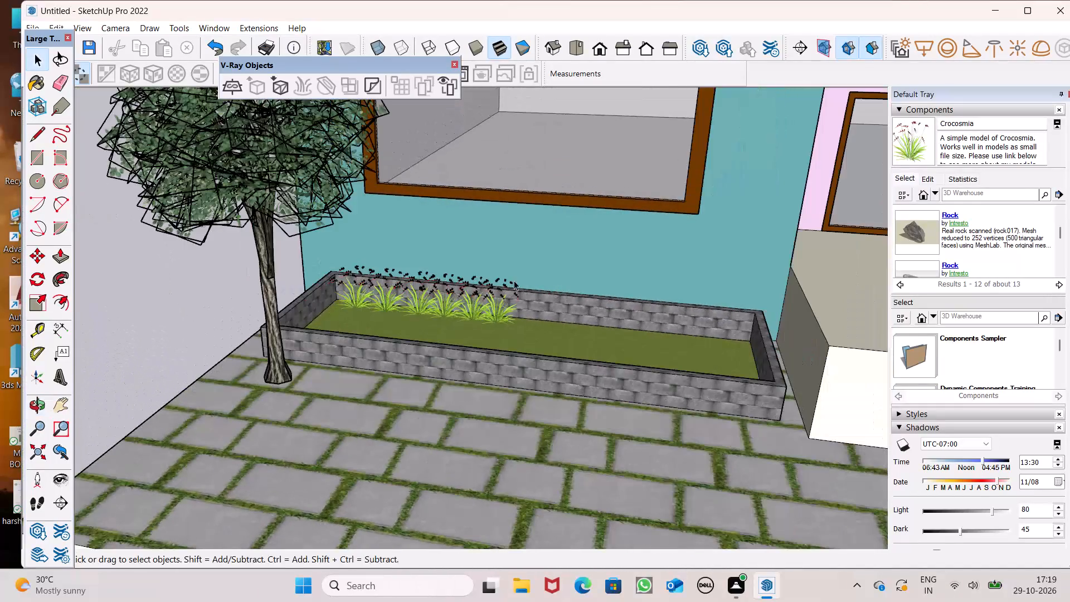
{"action": "scroll", "coordinate": [514, 280], "scroll_direction": "down", "scroll_amount": 1}
{"action": "scroll", "coordinate": [935, 249], "scroll_direction": "down", "scroll_amount": 4}
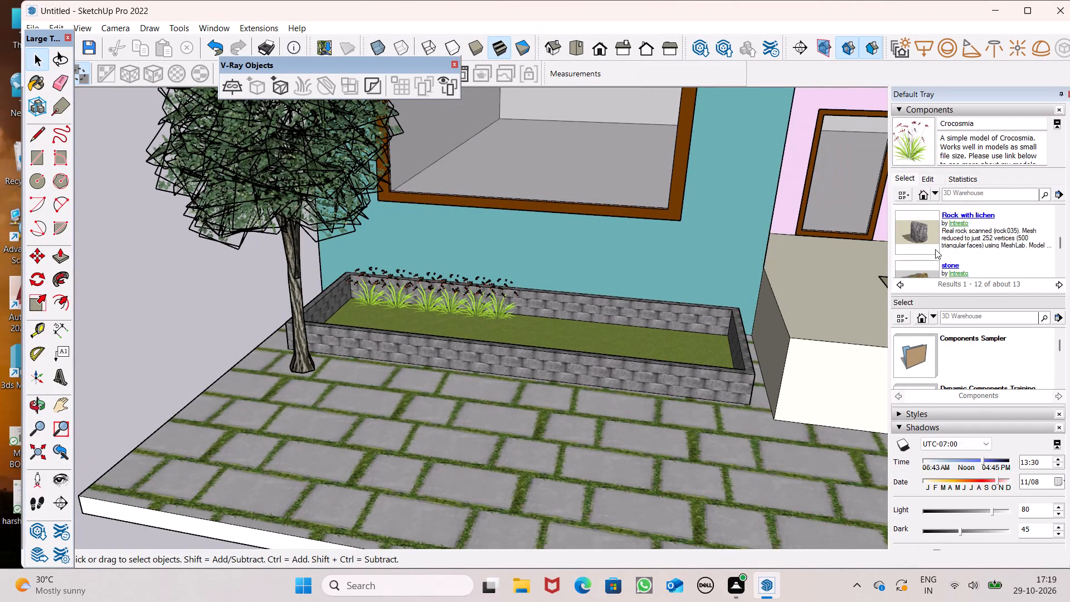
{"action": "scroll", "coordinate": [935, 249], "scroll_direction": "down", "scroll_amount": 4}
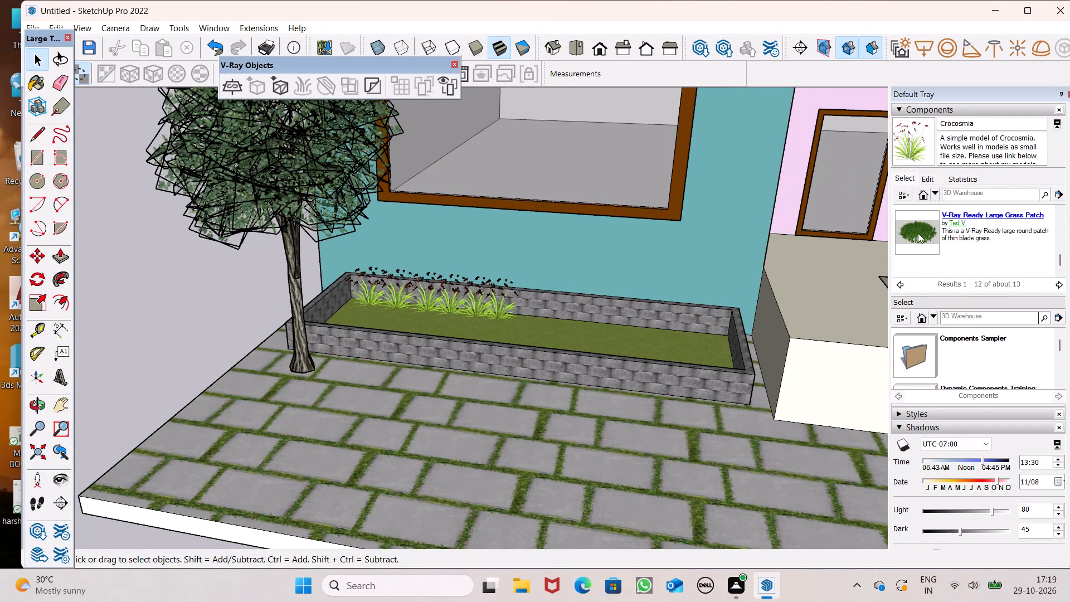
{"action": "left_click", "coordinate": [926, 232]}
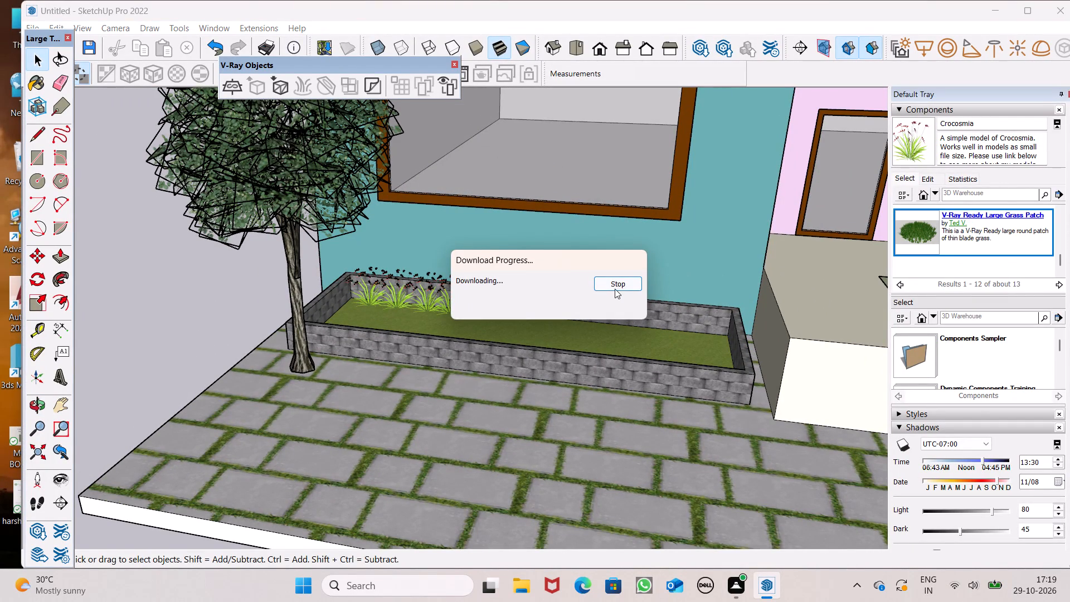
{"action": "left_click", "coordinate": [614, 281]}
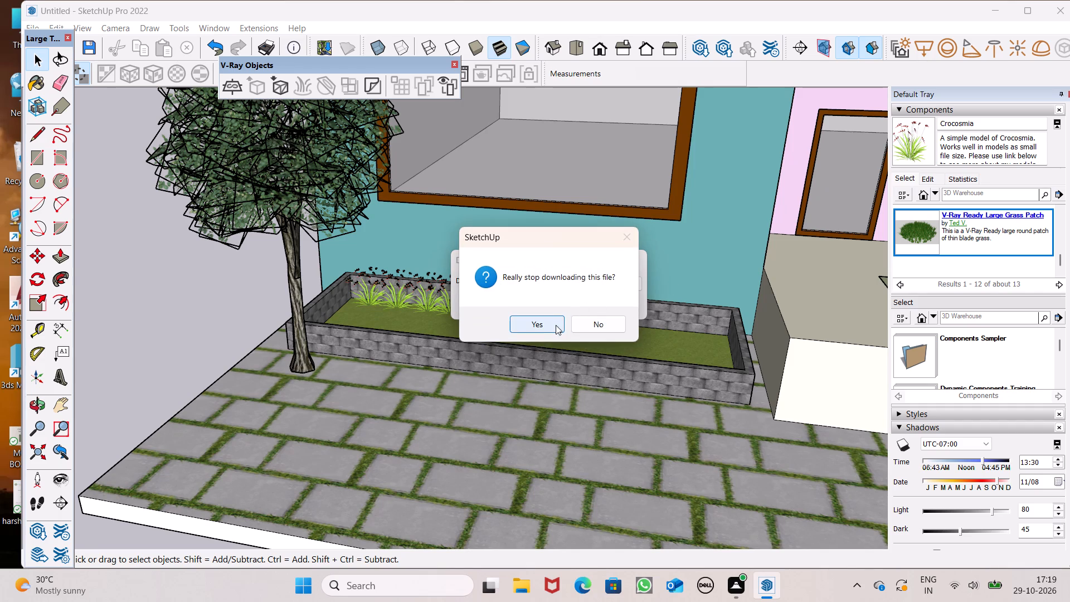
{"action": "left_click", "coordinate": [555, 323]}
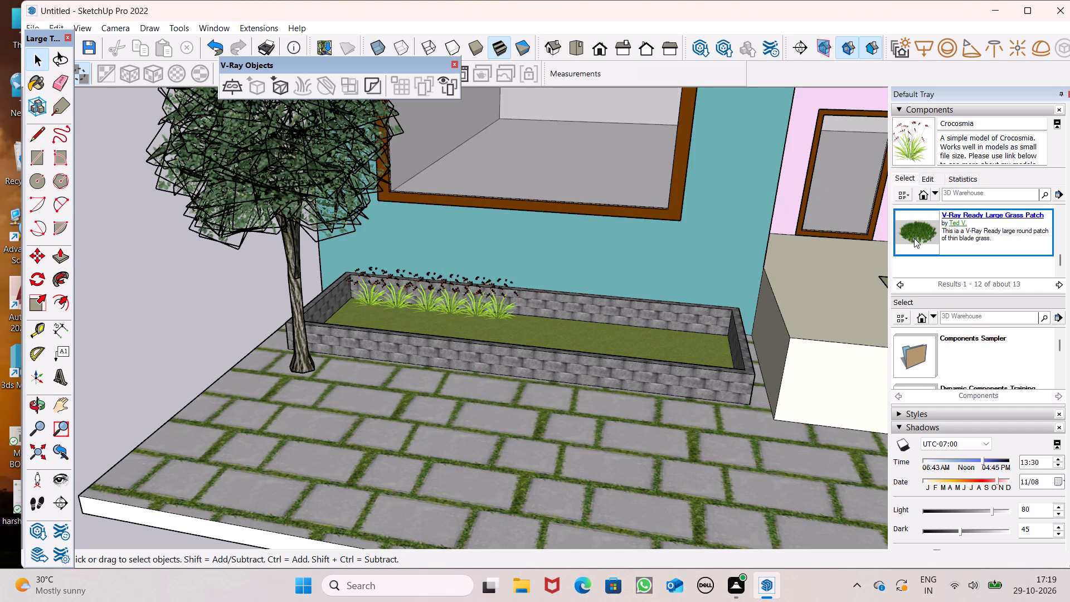
Insert the V-Ray Ready Large Grass Patch component on the planter grass, just past the end of the Crocosmia row.
{"action": "left_click", "coordinate": [925, 238]}
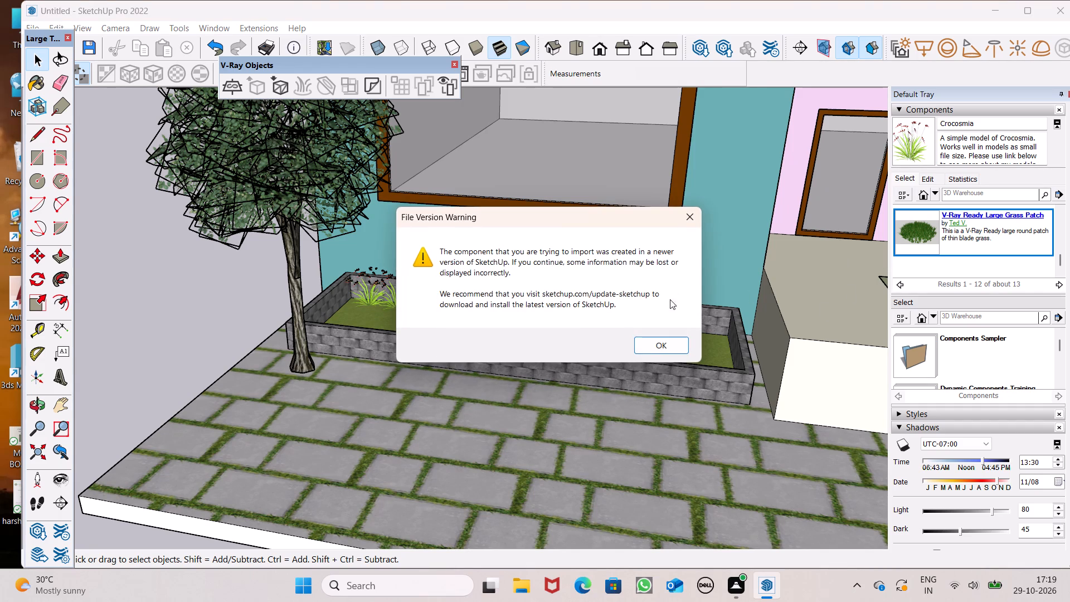
{"action": "left_click", "coordinate": [659, 340]}
{"action": "scroll", "coordinate": [463, 329], "scroll_direction": "down", "scroll_amount": 6}
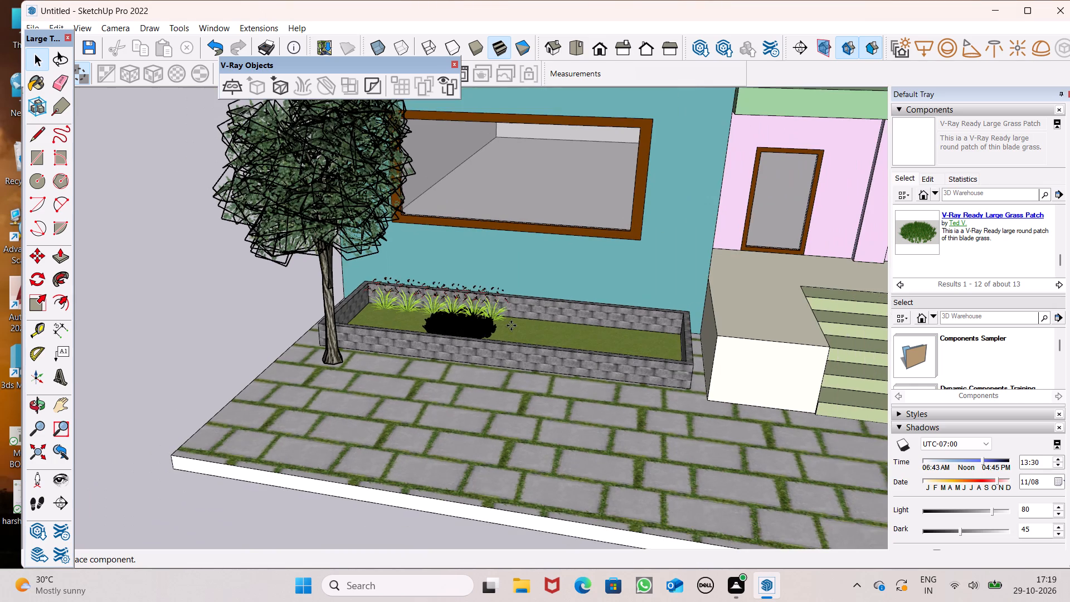
{"action": "scroll", "coordinate": [512, 325], "scroll_direction": "up", "scroll_amount": 13}
{"action": "scroll", "coordinate": [536, 335], "scroll_direction": "up", "scroll_amount": 8}
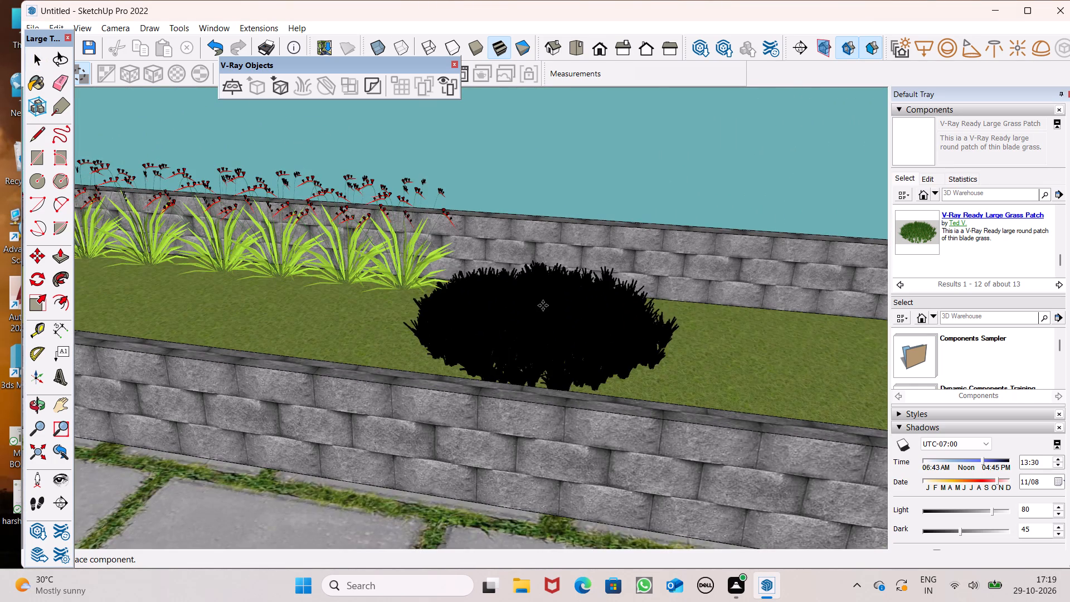
{"action": "scroll", "coordinate": [529, 326], "scroll_direction": "down", "scroll_amount": 1}
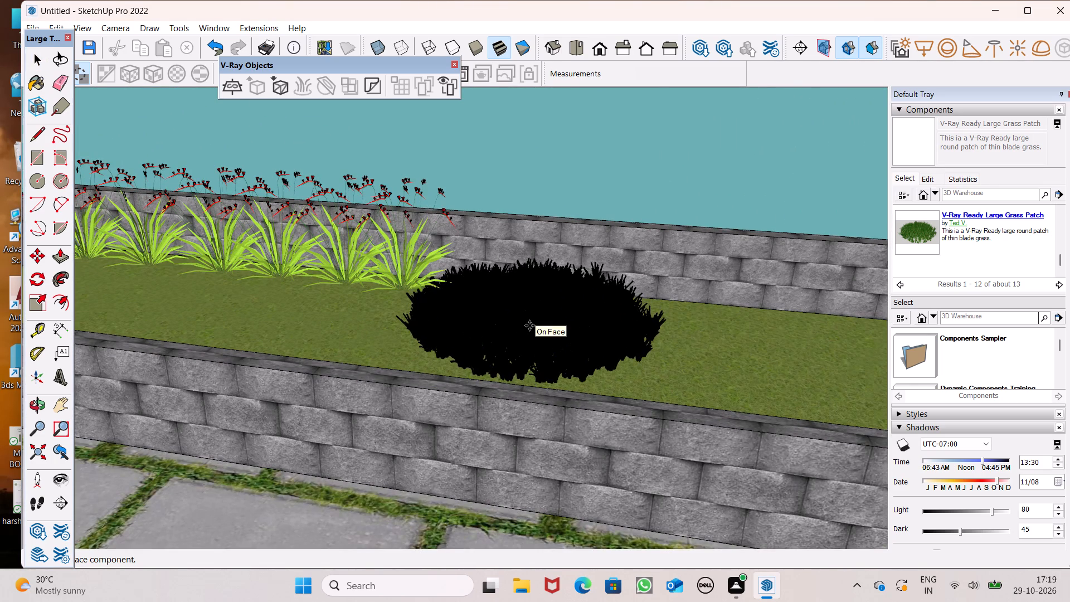
{"action": "scroll", "coordinate": [529, 326], "scroll_direction": "down", "scroll_amount": 1}
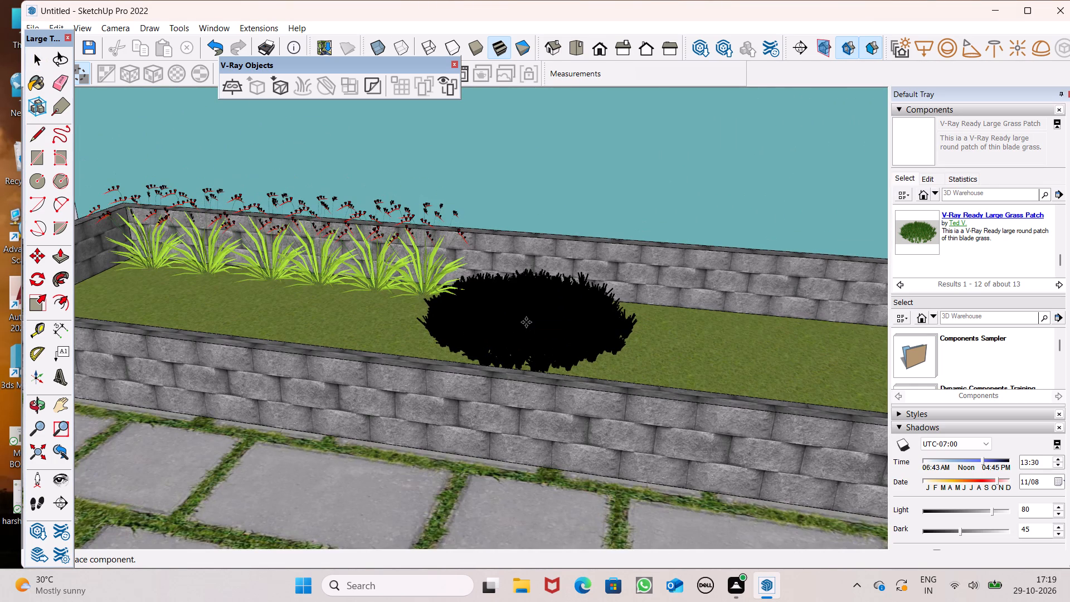
{"action": "left_click", "coordinate": [579, 332]}
{"action": "key", "text": "space"}
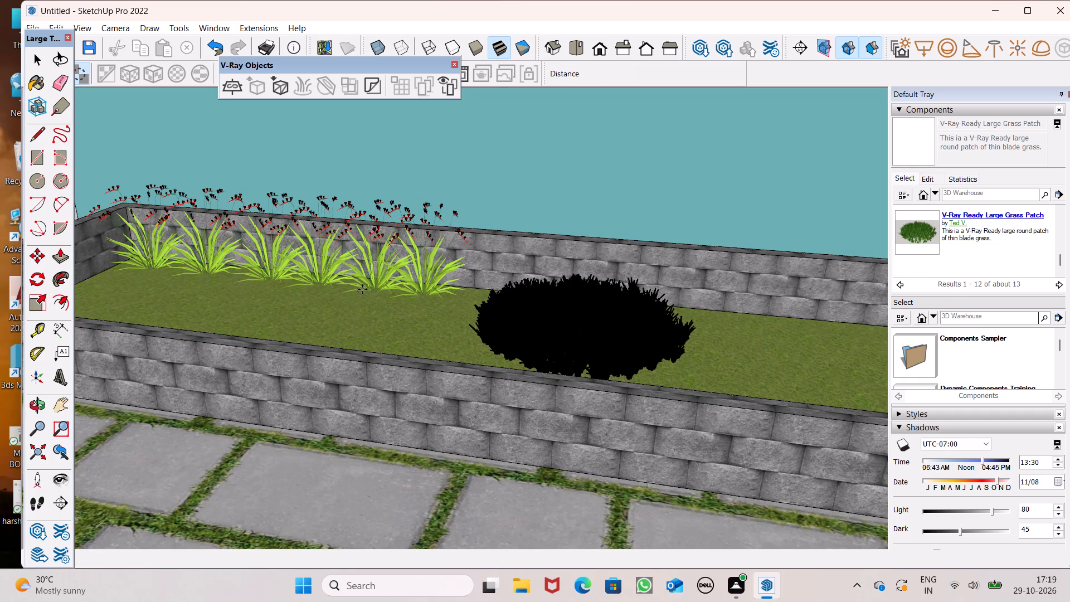
Examine the grass patch from above and close up, checking its blades and how its base sits on the planter grass.
{"action": "scroll", "coordinate": [360, 289], "scroll_direction": "down", "scroll_amount": 3}
{"action": "middle_click_drag", "start_coordinate": [474, 336], "coordinate": [434, 364]}
{"action": "scroll", "coordinate": [422, 327], "scroll_direction": "down", "scroll_amount": 5}
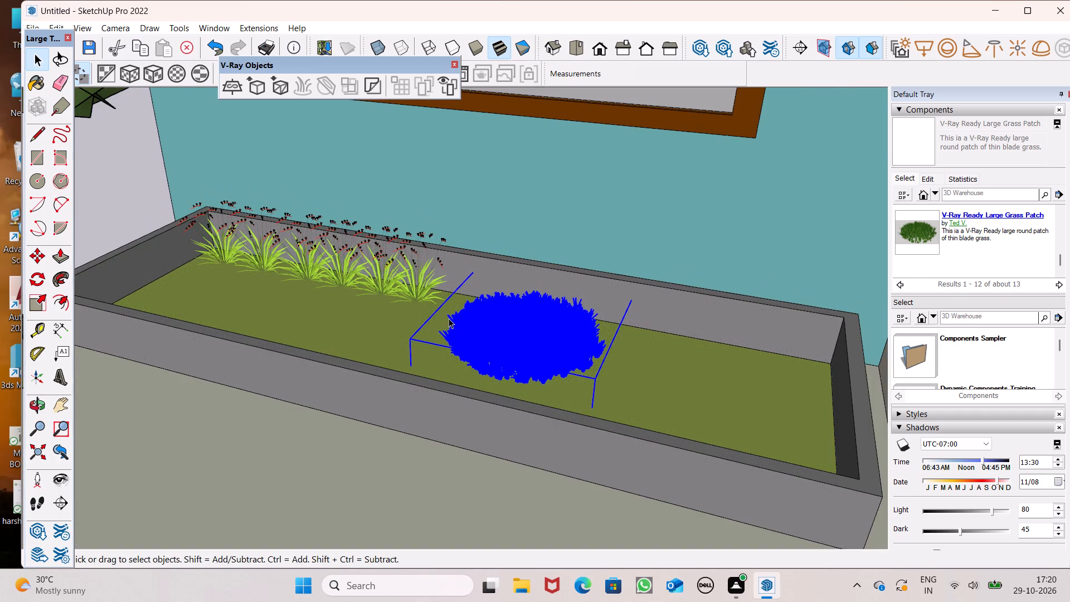
{"action": "scroll", "coordinate": [403, 309], "scroll_direction": "down", "scroll_amount": 3}
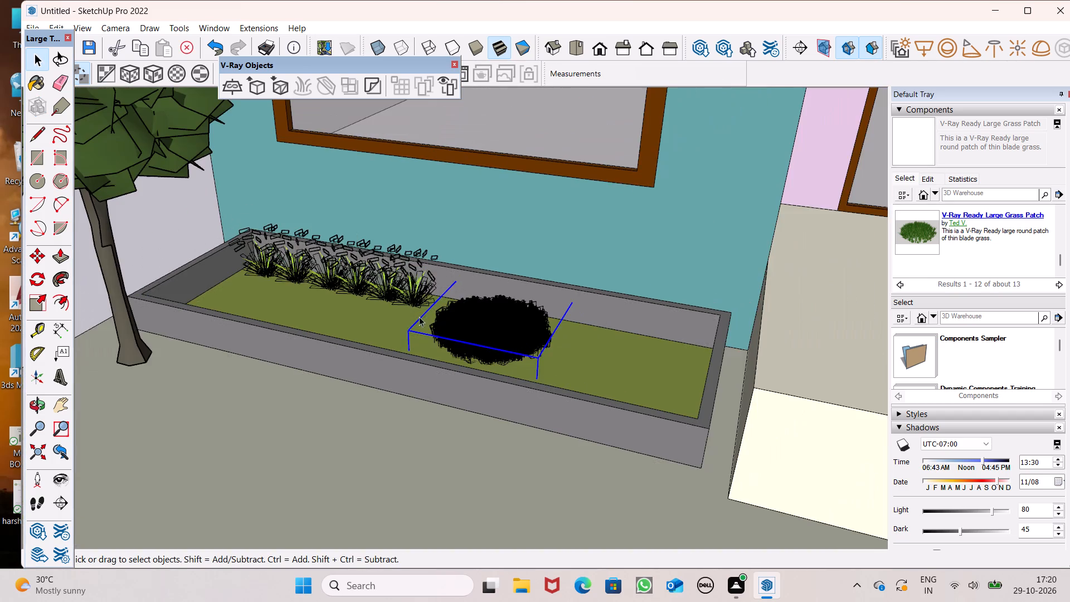
{"action": "scroll", "coordinate": [419, 317], "scroll_direction": "down", "scroll_amount": 1}
{"action": "scroll", "coordinate": [497, 354], "scroll_direction": "down", "scroll_amount": 3}
{"action": "middle_click_drag", "start_coordinate": [569, 384], "coordinate": [505, 435]}
{"action": "key", "text": "space"}
{"action": "scroll", "coordinate": [523, 346], "scroll_direction": "up", "scroll_amount": 6}
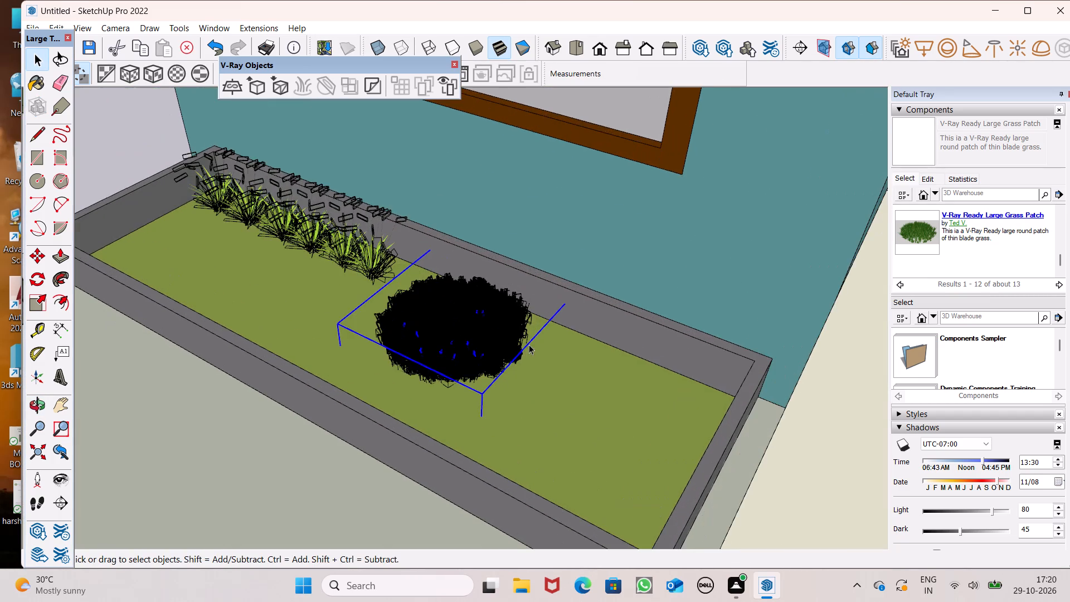
{"action": "scroll", "coordinate": [469, 420], "scroll_direction": "up", "scroll_amount": 3}
{"action": "scroll", "coordinate": [466, 416], "scroll_direction": "down", "scroll_amount": 1}
{"action": "scroll", "coordinate": [466, 416], "scroll_direction": "up", "scroll_amount": 4}
{"action": "middle_click_drag", "start_coordinate": [477, 406], "coordinate": [523, 318]}
{"action": "scroll", "coordinate": [433, 303], "scroll_direction": "up", "scroll_amount": 8}
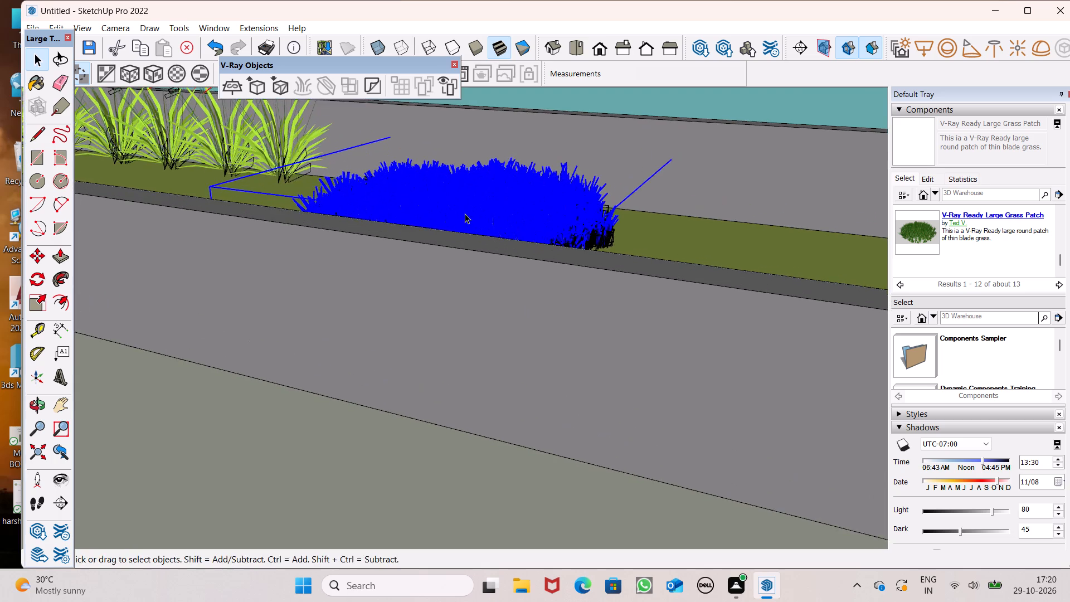
{"action": "middle_click_drag", "start_coordinate": [532, 272], "coordinate": [264, 395]}
{"action": "scroll", "coordinate": [333, 325], "scroll_direction": "up", "scroll_amount": 8}
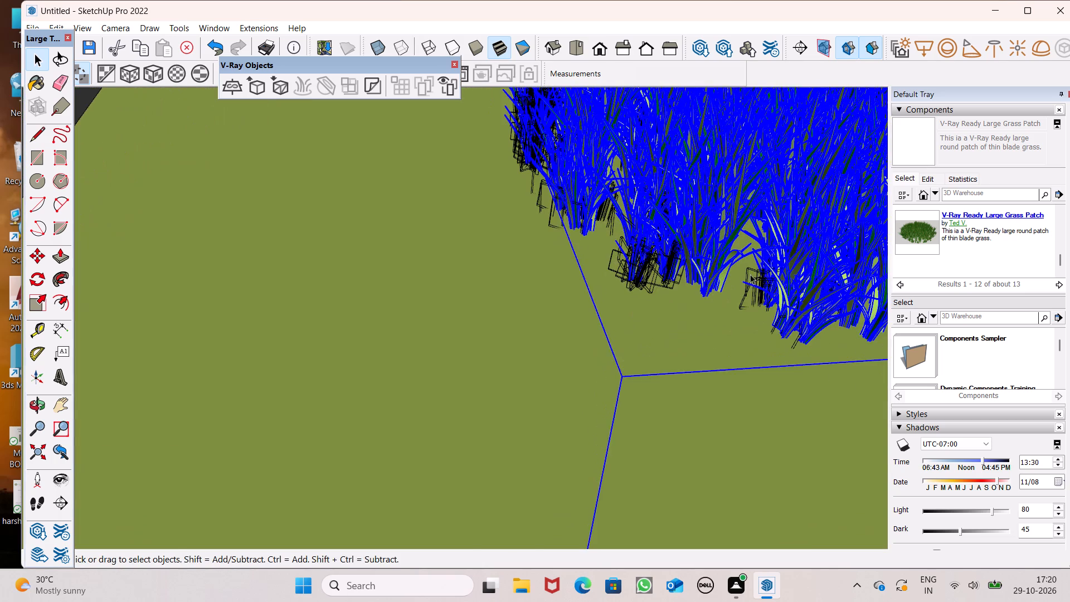
{"action": "scroll", "coordinate": [752, 274], "scroll_direction": "up", "scroll_amount": 3}
{"action": "scroll", "coordinate": [758, 270], "scroll_direction": "down", "scroll_amount": 1}
{"action": "scroll", "coordinate": [758, 270], "scroll_direction": "up", "scroll_amount": 5}
{"action": "scroll", "coordinate": [767, 203], "scroll_direction": "up", "scroll_amount": 12}
{"action": "scroll", "coordinate": [726, 319], "scroll_direction": "down", "scroll_amount": 2}
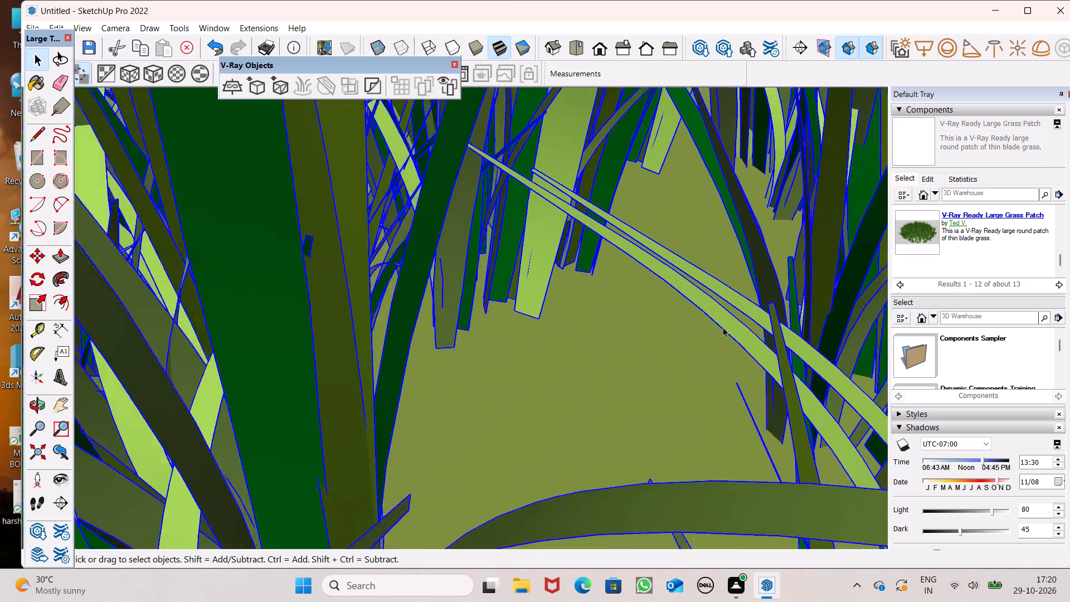
{"action": "scroll", "coordinate": [723, 327], "scroll_direction": "down", "scroll_amount": 18}
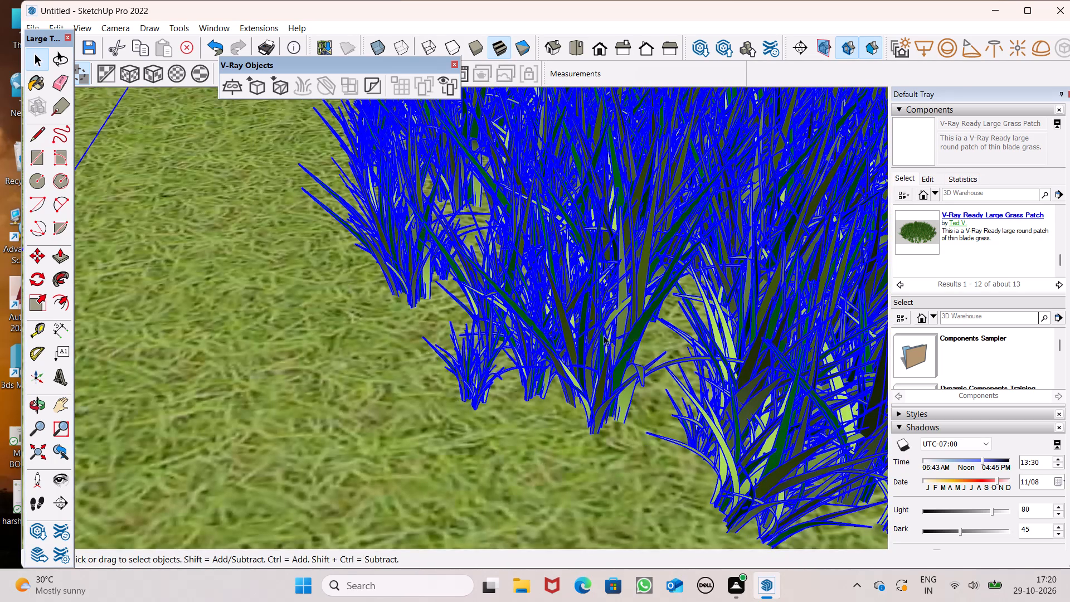
{"action": "scroll", "coordinate": [597, 329], "scroll_direction": "down", "scroll_amount": 7}
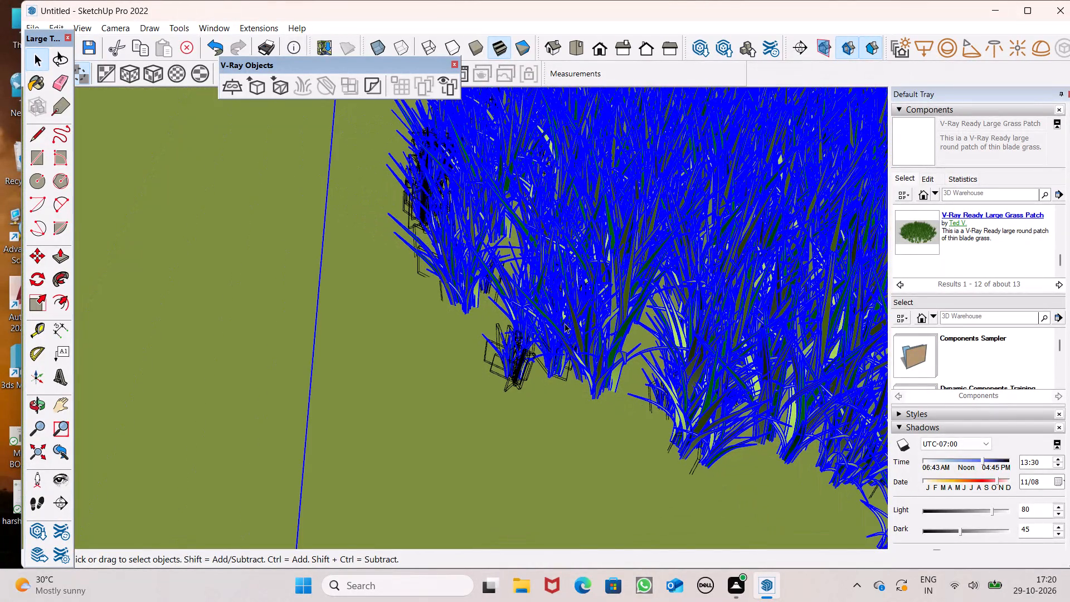
{"action": "scroll", "coordinate": [565, 323], "scroll_direction": "down", "scroll_amount": 10}
{"action": "middle_click_drag", "start_coordinate": [573, 346], "coordinate": [845, 355]}
{"action": "scroll", "coordinate": [621, 360], "scroll_direction": "up", "scroll_amount": 1}
{"action": "scroll", "coordinate": [592, 351], "scroll_direction": "down", "scroll_amount": 6}
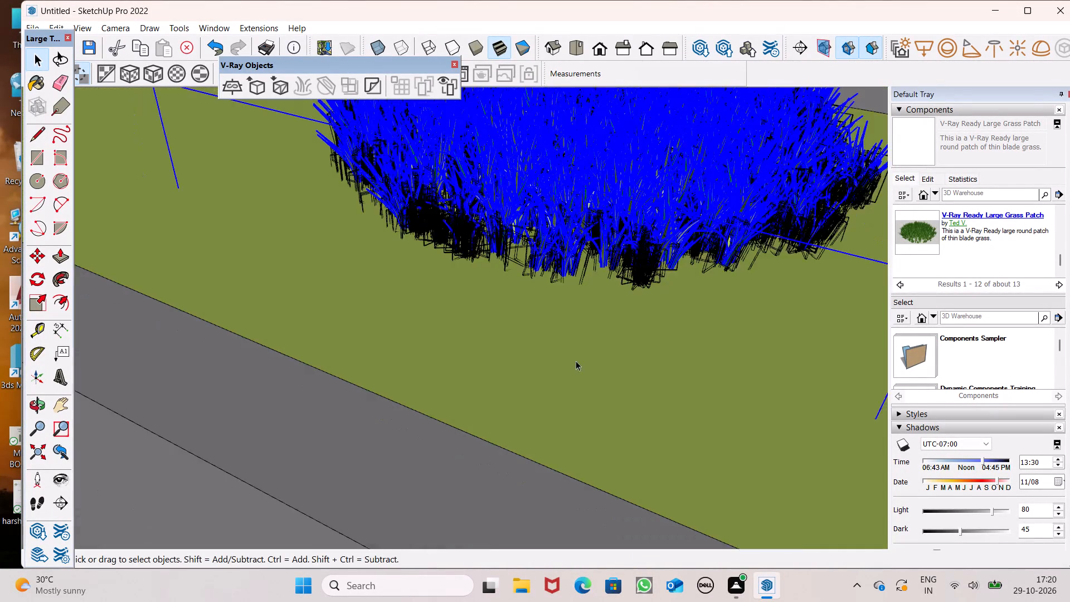
{"action": "scroll", "coordinate": [556, 386], "scroll_direction": "down", "scroll_amount": 13}
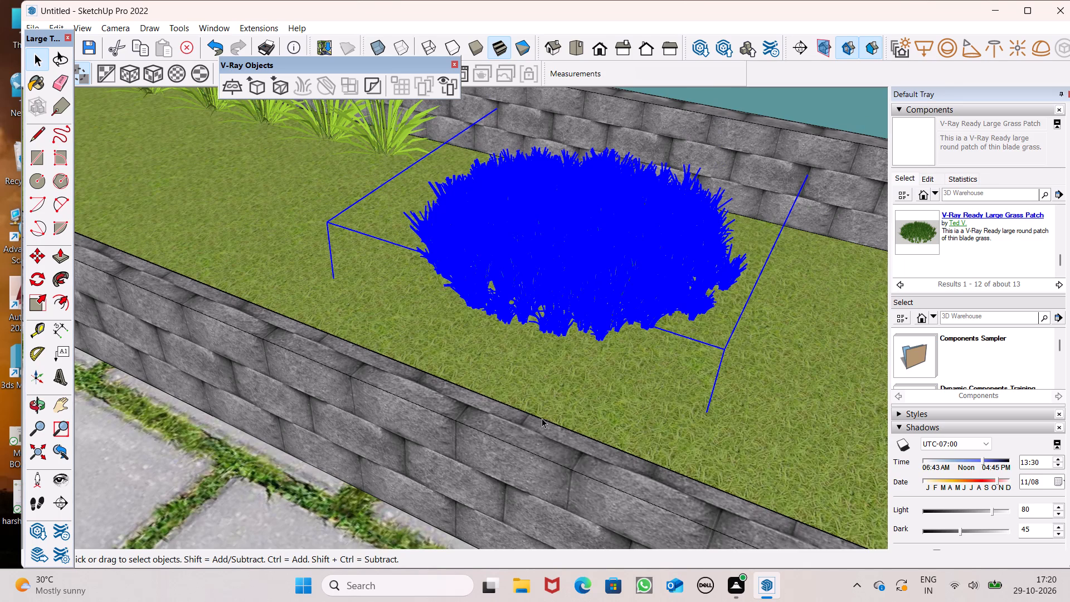
{"action": "scroll", "coordinate": [531, 389], "scroll_direction": "down", "scroll_amount": 1}
{"action": "scroll", "coordinate": [488, 326], "scroll_direction": "down", "scroll_amount": 5}
{"action": "middle_click_drag", "start_coordinate": [469, 356], "coordinate": [646, 335]}
{"action": "key", "text": "space"}
{"action": "left_click", "coordinate": [578, 415]}
Move the grass patch about 1' 2" along the planter, up against the last Crocosmia.
{"action": "scroll", "coordinate": [490, 253], "scroll_direction": "up", "scroll_amount": 7}
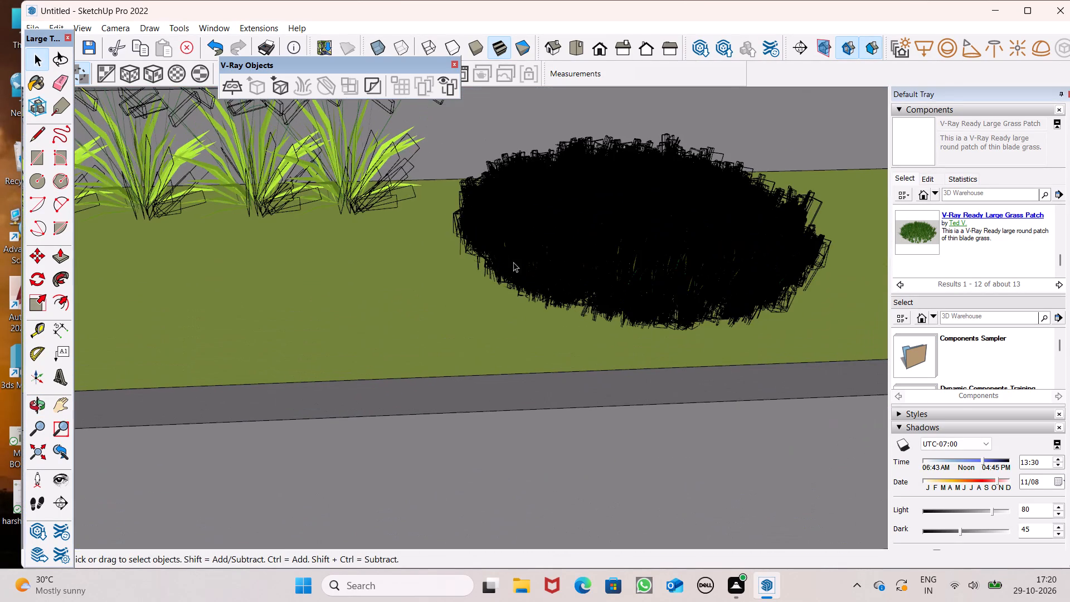
{"action": "scroll", "coordinate": [509, 303], "scroll_direction": "down", "scroll_amount": 7}
{"action": "scroll", "coordinate": [358, 343], "scroll_direction": "down", "scroll_amount": 6}
{"action": "middle_click_drag", "start_coordinate": [443, 375], "coordinate": [396, 300]}
{"action": "scroll", "coordinate": [508, 263], "scroll_direction": "up", "scroll_amount": 3}
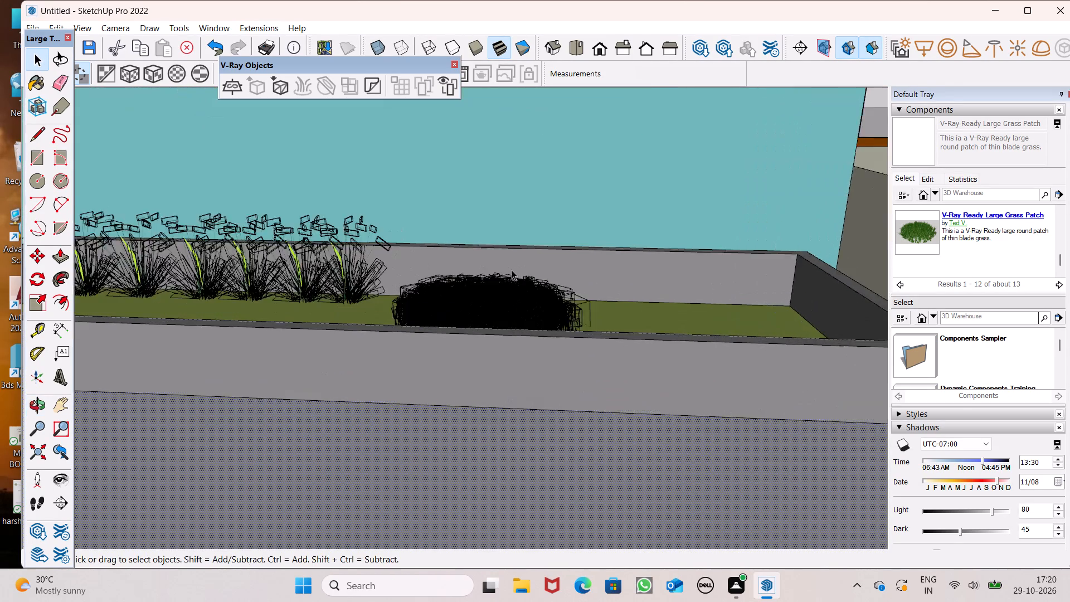
{"action": "scroll", "coordinate": [512, 270], "scroll_direction": "up", "scroll_amount": 3}
{"action": "scroll", "coordinate": [490, 320], "scroll_direction": "up", "scroll_amount": 8}
{"action": "middle_click_drag", "start_coordinate": [520, 342], "coordinate": [561, 464]}
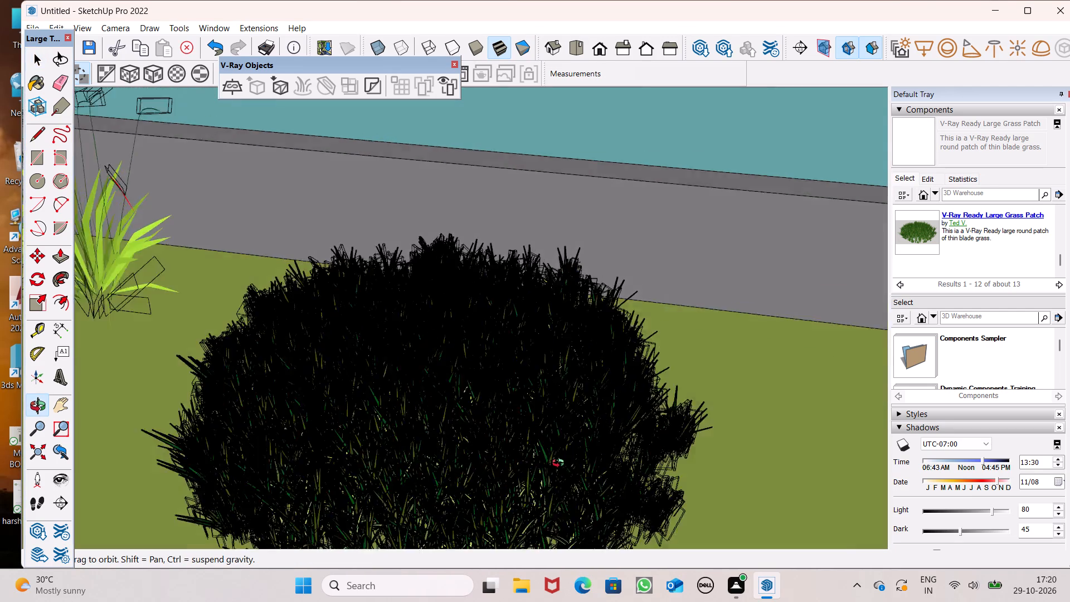
{"action": "middle_click_drag", "start_coordinate": [561, 464], "coordinate": [560, 446]}
{"action": "scroll", "coordinate": [528, 421], "scroll_direction": "up", "scroll_amount": 1}
{"action": "scroll", "coordinate": [386, 334], "scroll_direction": "down", "scroll_amount": 8}
{"action": "scroll", "coordinate": [429, 373], "scroll_direction": "up", "scroll_amount": 4}
{"action": "left_click", "coordinate": [428, 372]}
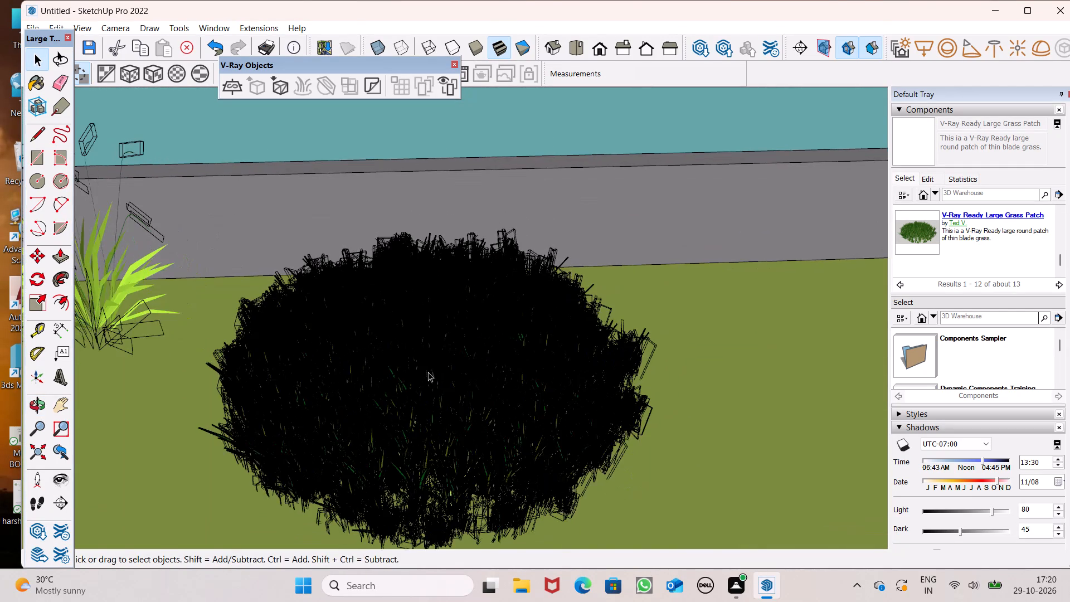
{"action": "scroll", "coordinate": [356, 355], "scroll_direction": "down", "scroll_amount": 7}
{"action": "key", "text": "m"}
{"action": "key", "text": "Return"}
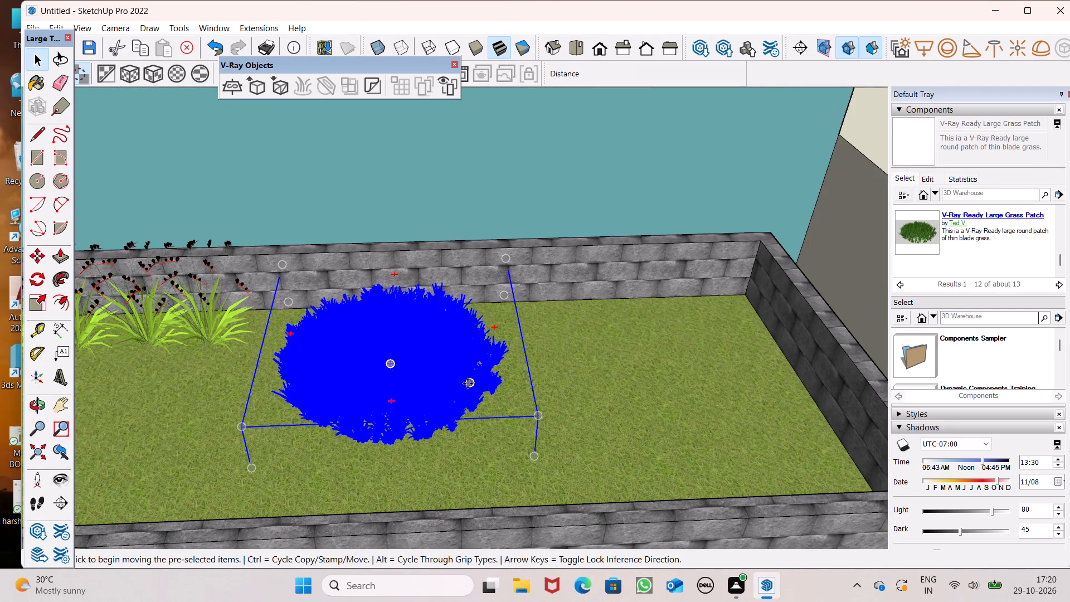
{"action": "left_click_drag", "start_coordinate": [247, 471], "coordinate": [223, 471]}
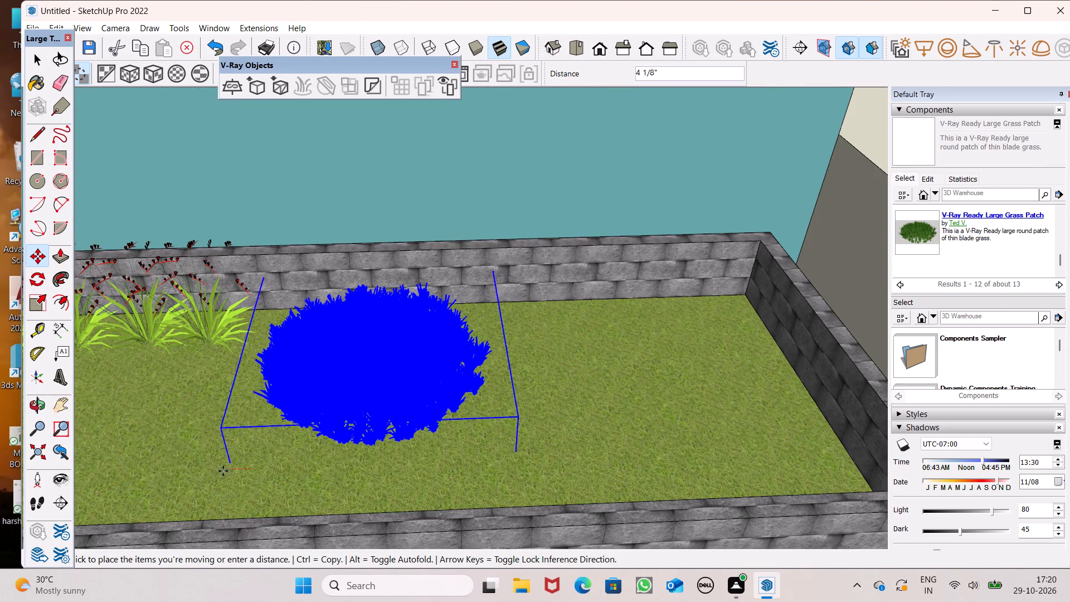
{"action": "left_click_drag", "start_coordinate": [223, 471], "coordinate": [183, 474]}
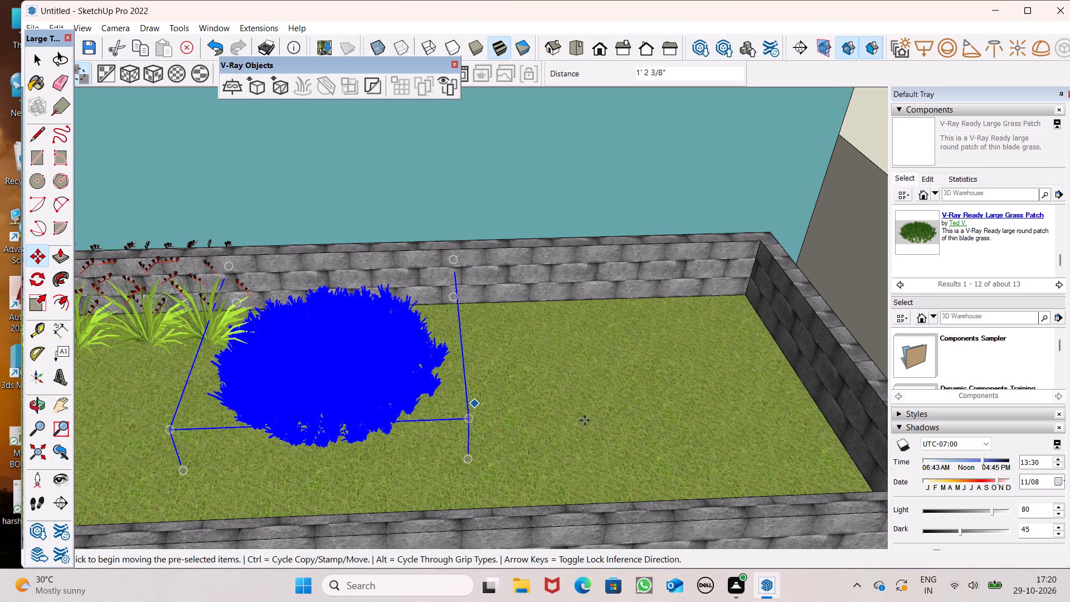
Copy the grass patch a little over 4' along the planter, away from the Crocosmia row, so the two patches sit side by side.
{"action": "middle_click_drag", "start_coordinate": [587, 416], "coordinate": [518, 447]}
{"action": "scroll", "coordinate": [547, 346], "scroll_direction": "down", "scroll_amount": 2}
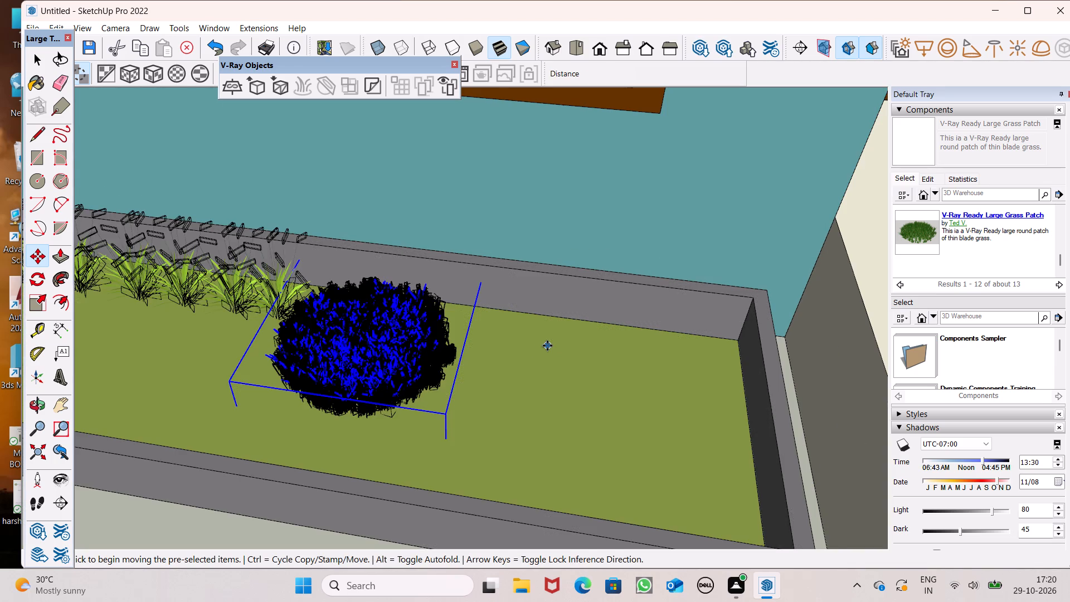
{"action": "scroll", "coordinate": [461, 450], "scroll_direction": "up", "scroll_amount": 7}
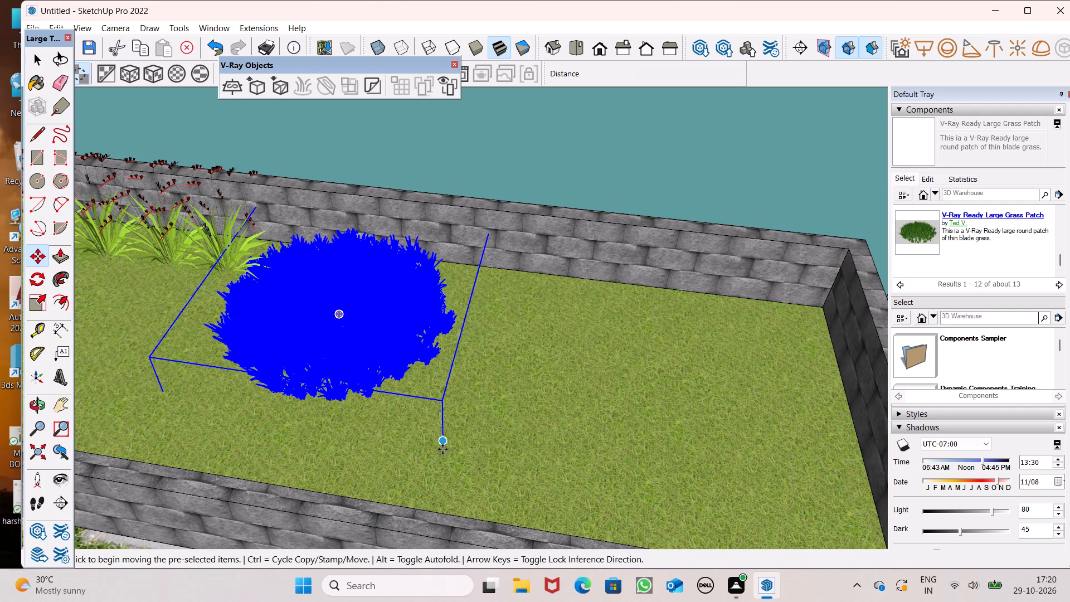
{"action": "left_click_drag", "start_coordinate": [442, 449], "coordinate": [648, 445]}
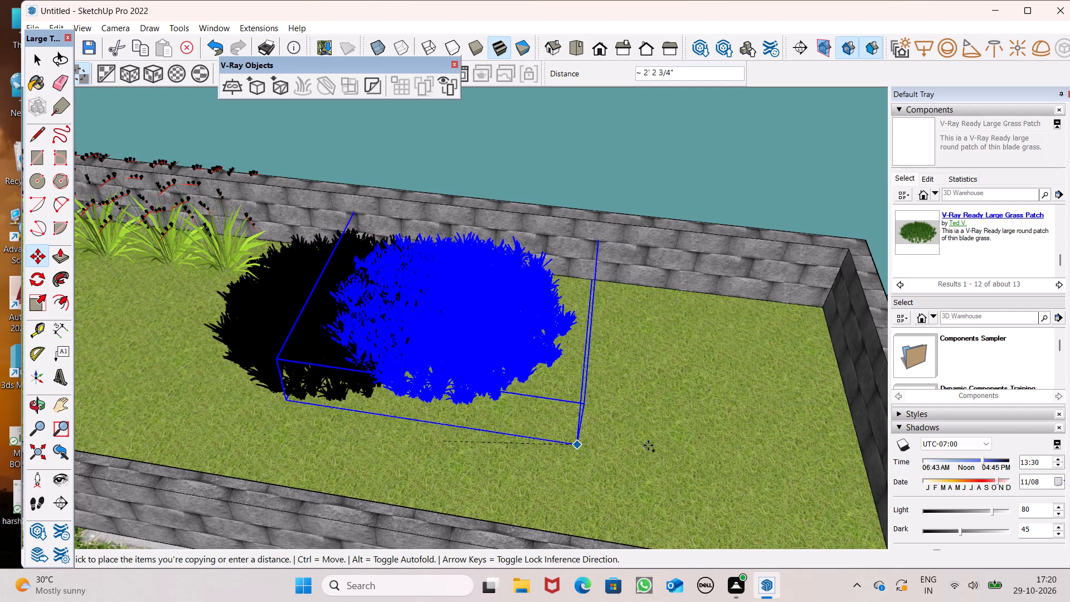
{"action": "left_click_drag", "start_coordinate": [648, 445], "coordinate": [724, 484]}
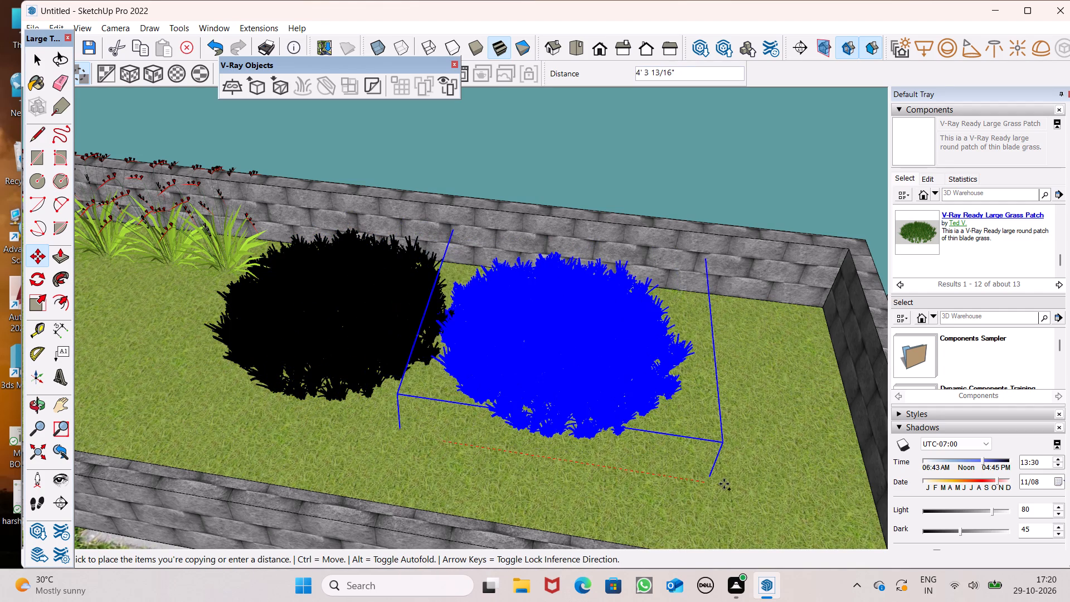
{"action": "left_click_drag", "start_coordinate": [724, 484], "coordinate": [726, 486]}
{"action": "middle_click_drag", "start_coordinate": [628, 475], "coordinate": [678, 284]}
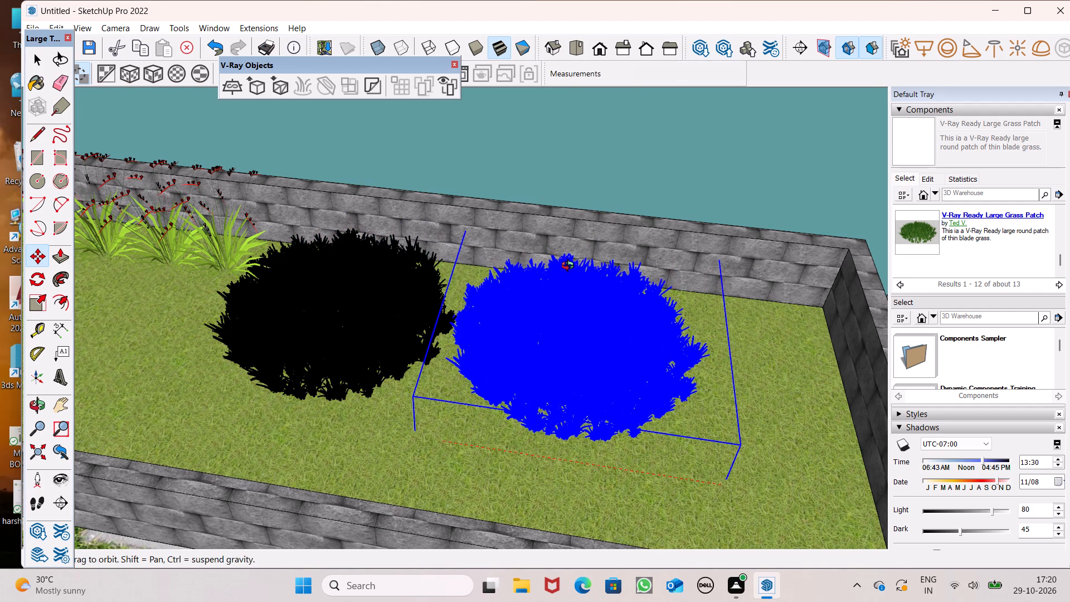
Examine the two side-by-side grass patches and the Crocosmia row in the planter from low, close and farther viewpoints.
{"action": "scroll", "coordinate": [570, 266], "scroll_direction": "down", "scroll_amount": 7}
{"action": "middle_click_drag", "start_coordinate": [567, 303], "coordinate": [589, 420]}
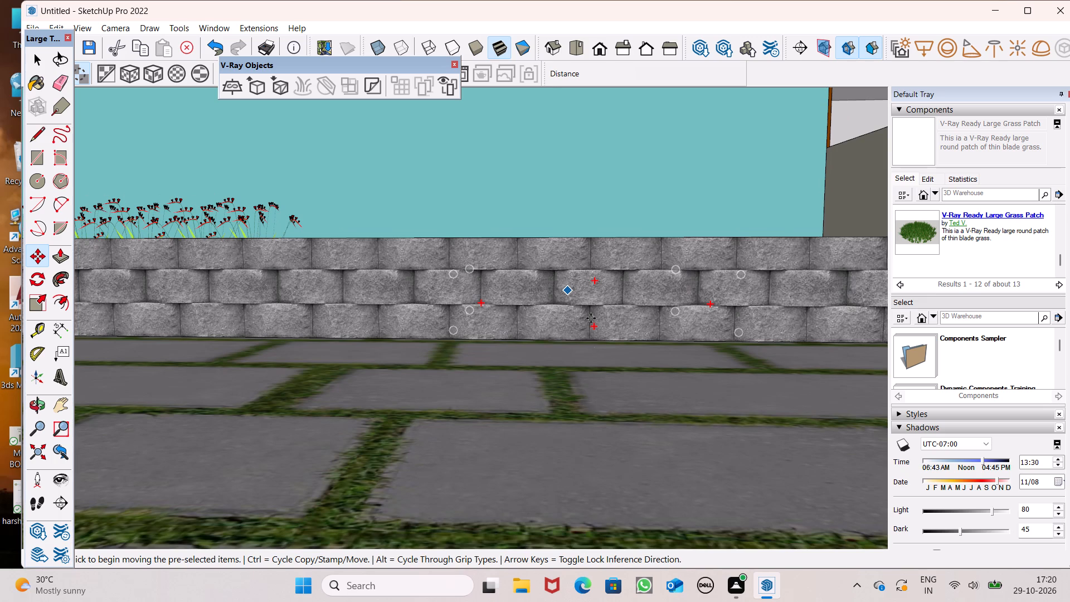
{"action": "scroll", "coordinate": [526, 292], "scroll_direction": "down", "scroll_amount": 6}
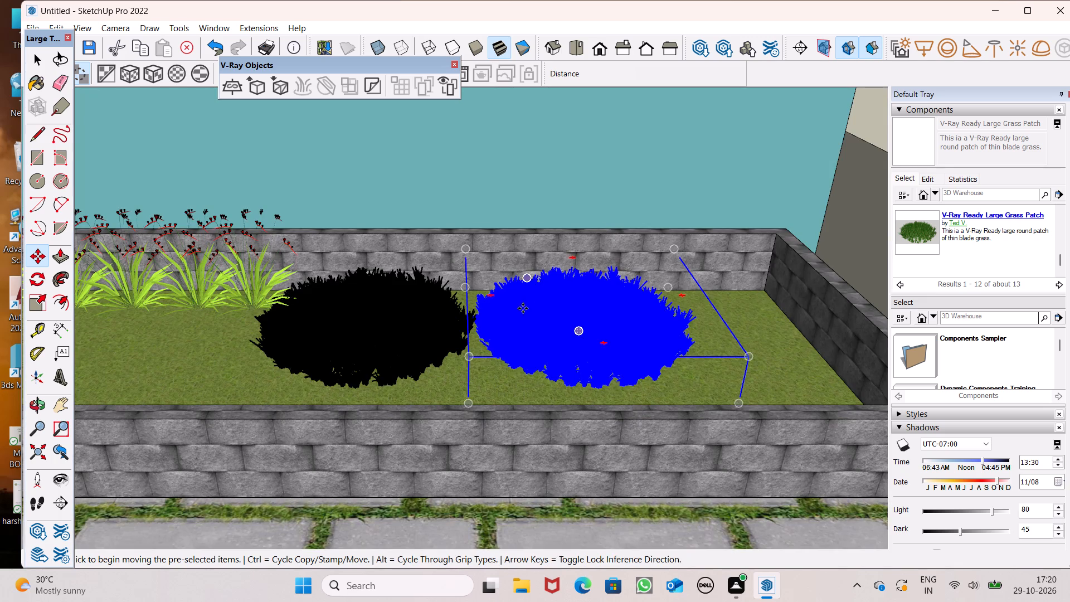
{"action": "scroll", "coordinate": [523, 309], "scroll_direction": "down", "scroll_amount": 20}
{"action": "scroll", "coordinate": [513, 348], "scroll_direction": "down", "scroll_amount": 7}
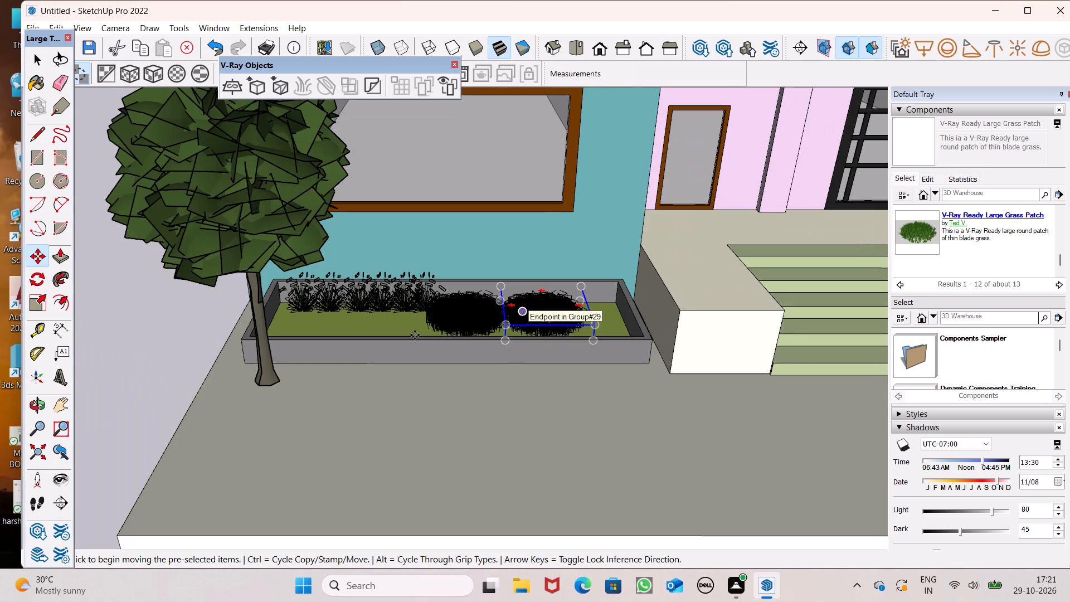
{"action": "key", "text": "space"}
{"action": "left_click", "coordinate": [146, 315]}
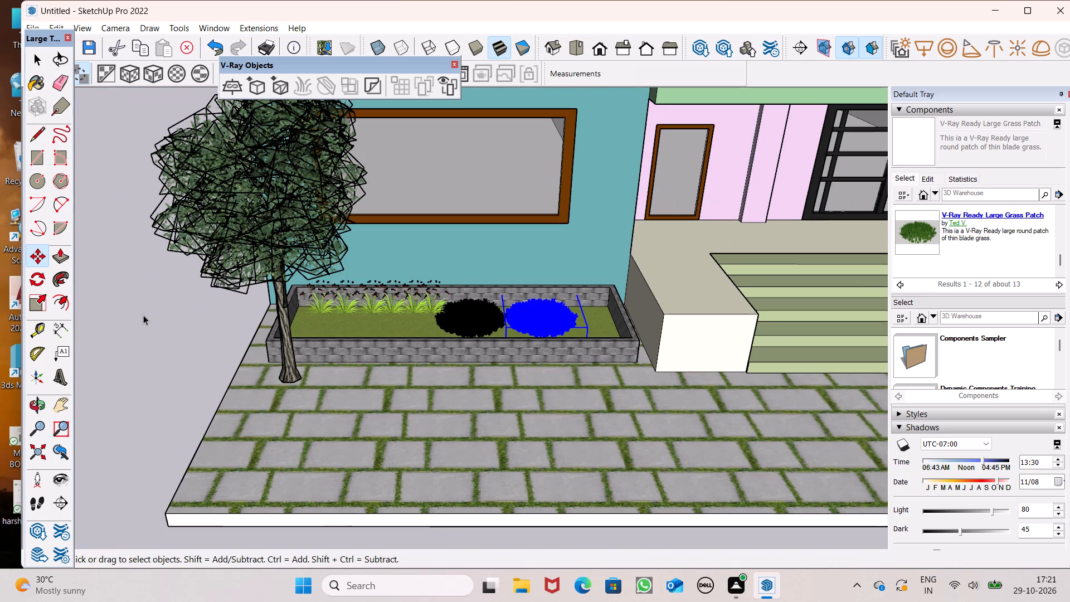
{"action": "scroll", "coordinate": [411, 373], "scroll_direction": "down", "scroll_amount": 2}
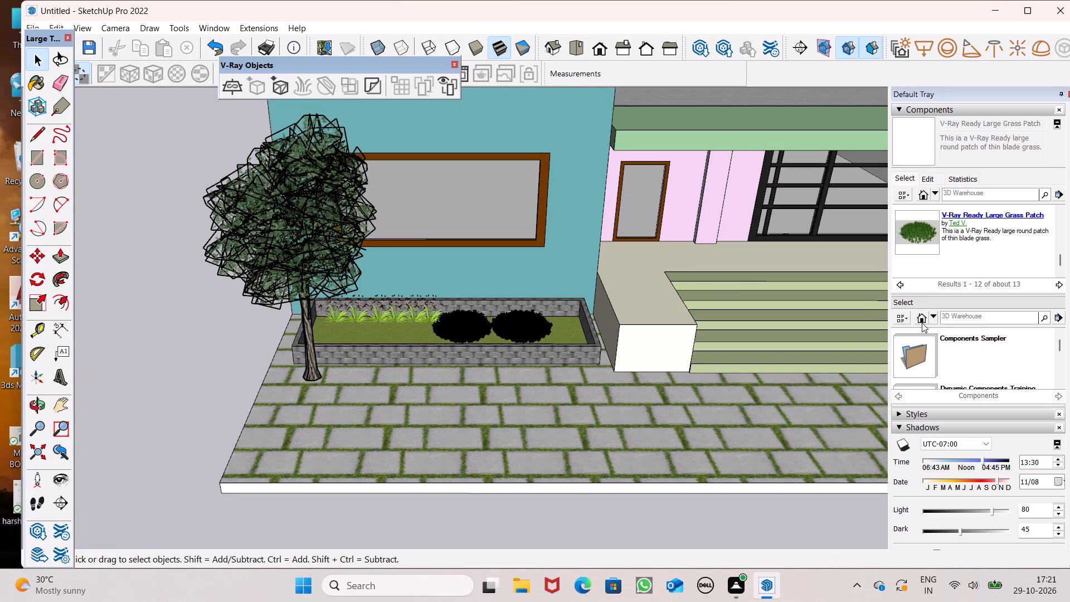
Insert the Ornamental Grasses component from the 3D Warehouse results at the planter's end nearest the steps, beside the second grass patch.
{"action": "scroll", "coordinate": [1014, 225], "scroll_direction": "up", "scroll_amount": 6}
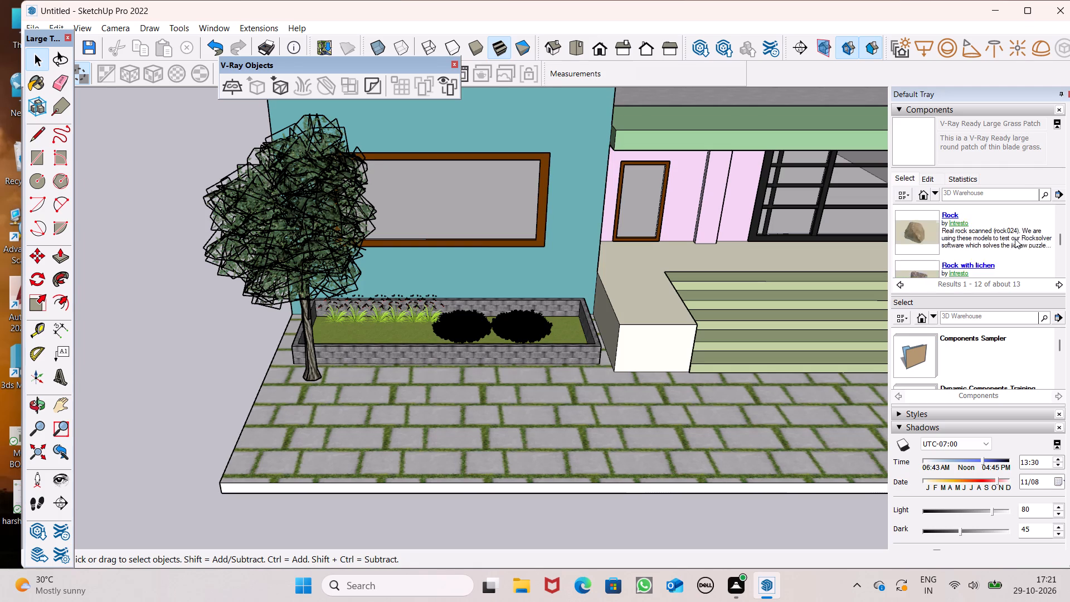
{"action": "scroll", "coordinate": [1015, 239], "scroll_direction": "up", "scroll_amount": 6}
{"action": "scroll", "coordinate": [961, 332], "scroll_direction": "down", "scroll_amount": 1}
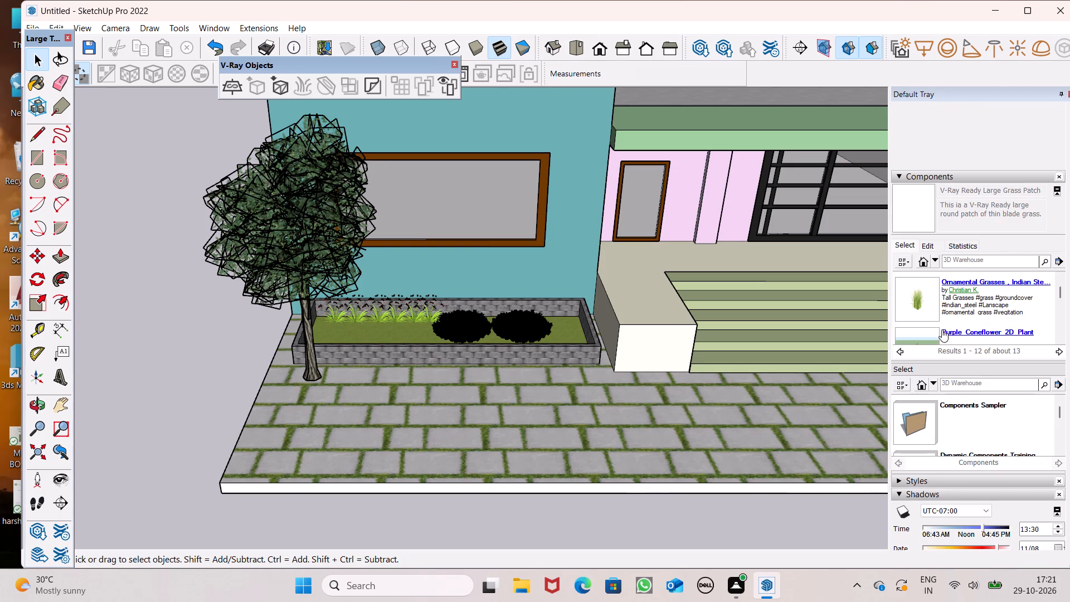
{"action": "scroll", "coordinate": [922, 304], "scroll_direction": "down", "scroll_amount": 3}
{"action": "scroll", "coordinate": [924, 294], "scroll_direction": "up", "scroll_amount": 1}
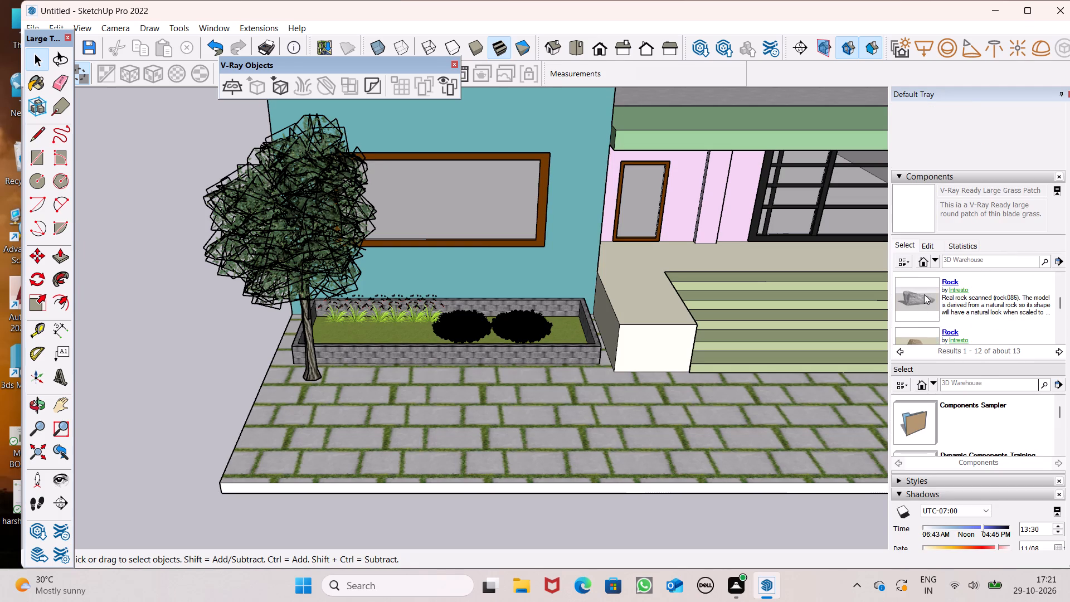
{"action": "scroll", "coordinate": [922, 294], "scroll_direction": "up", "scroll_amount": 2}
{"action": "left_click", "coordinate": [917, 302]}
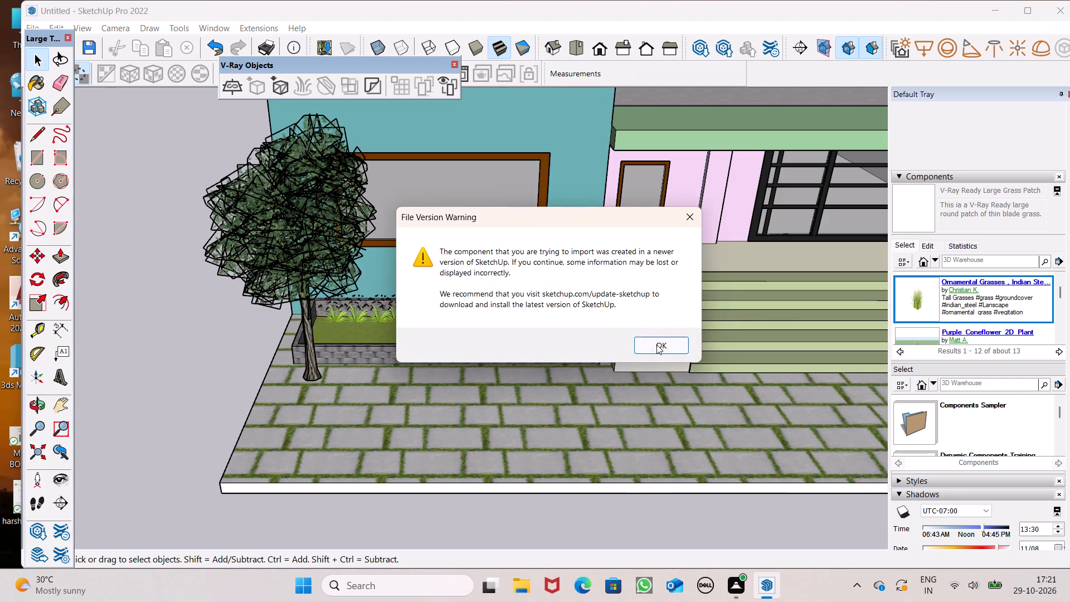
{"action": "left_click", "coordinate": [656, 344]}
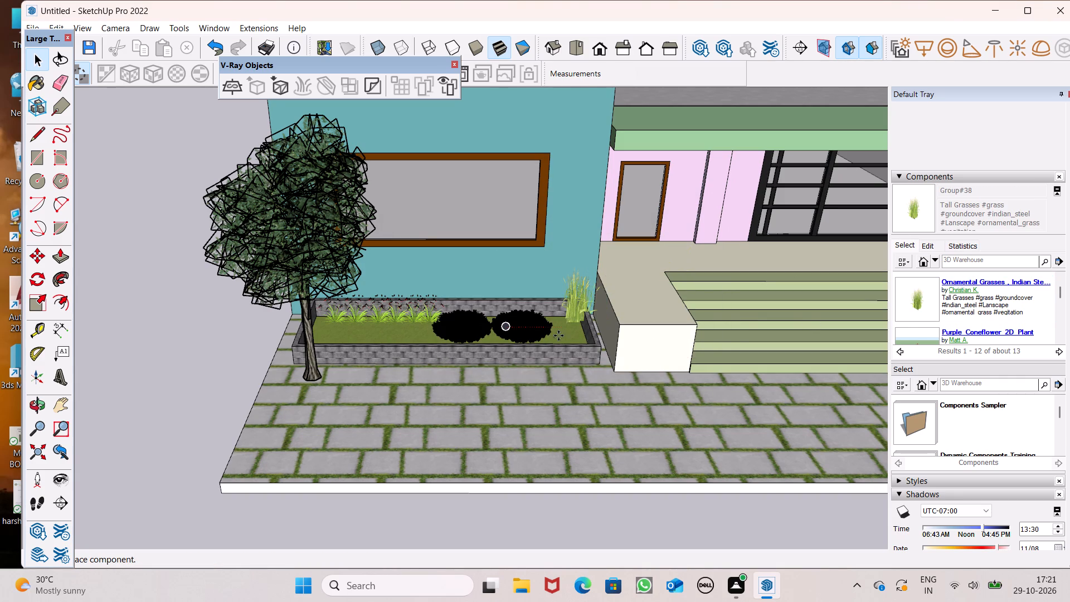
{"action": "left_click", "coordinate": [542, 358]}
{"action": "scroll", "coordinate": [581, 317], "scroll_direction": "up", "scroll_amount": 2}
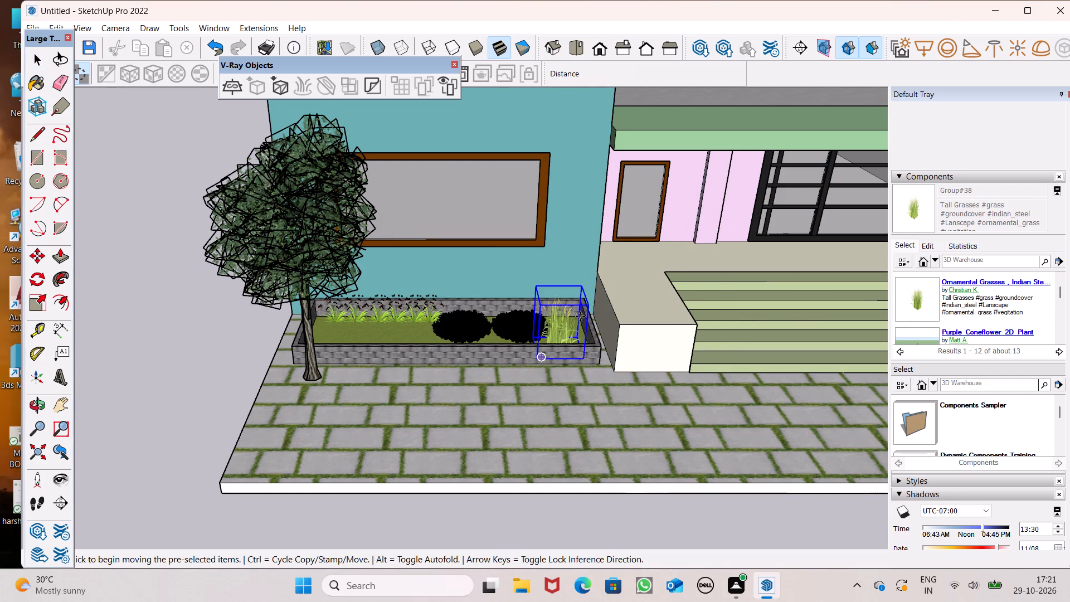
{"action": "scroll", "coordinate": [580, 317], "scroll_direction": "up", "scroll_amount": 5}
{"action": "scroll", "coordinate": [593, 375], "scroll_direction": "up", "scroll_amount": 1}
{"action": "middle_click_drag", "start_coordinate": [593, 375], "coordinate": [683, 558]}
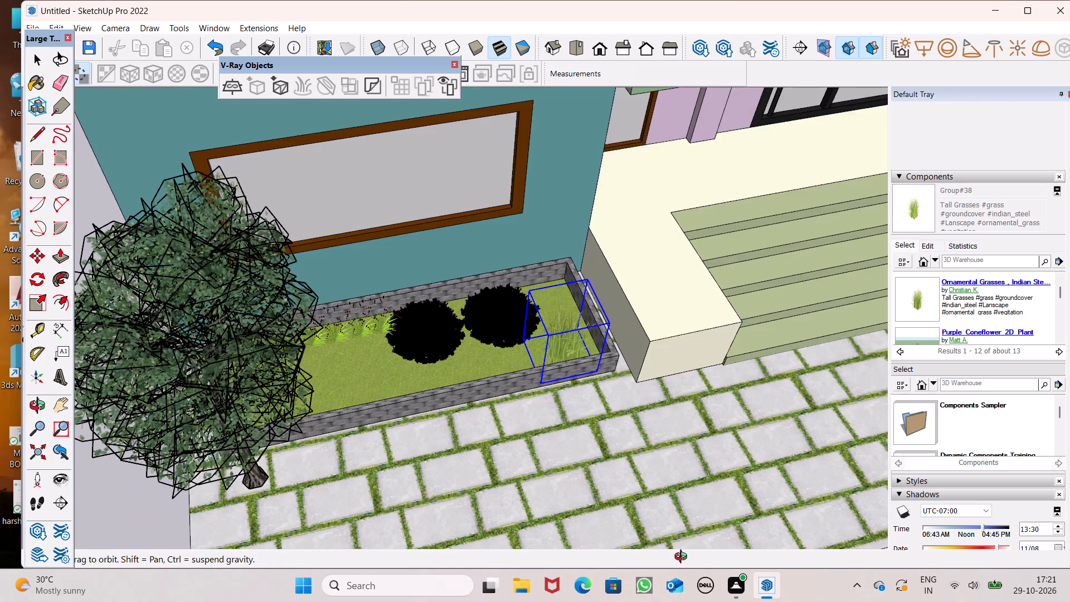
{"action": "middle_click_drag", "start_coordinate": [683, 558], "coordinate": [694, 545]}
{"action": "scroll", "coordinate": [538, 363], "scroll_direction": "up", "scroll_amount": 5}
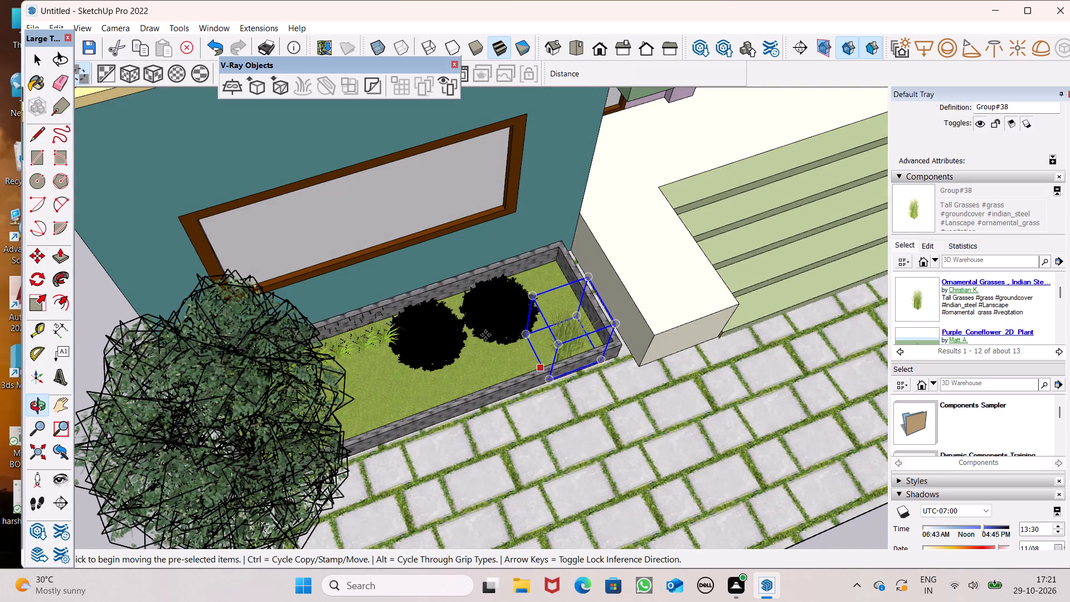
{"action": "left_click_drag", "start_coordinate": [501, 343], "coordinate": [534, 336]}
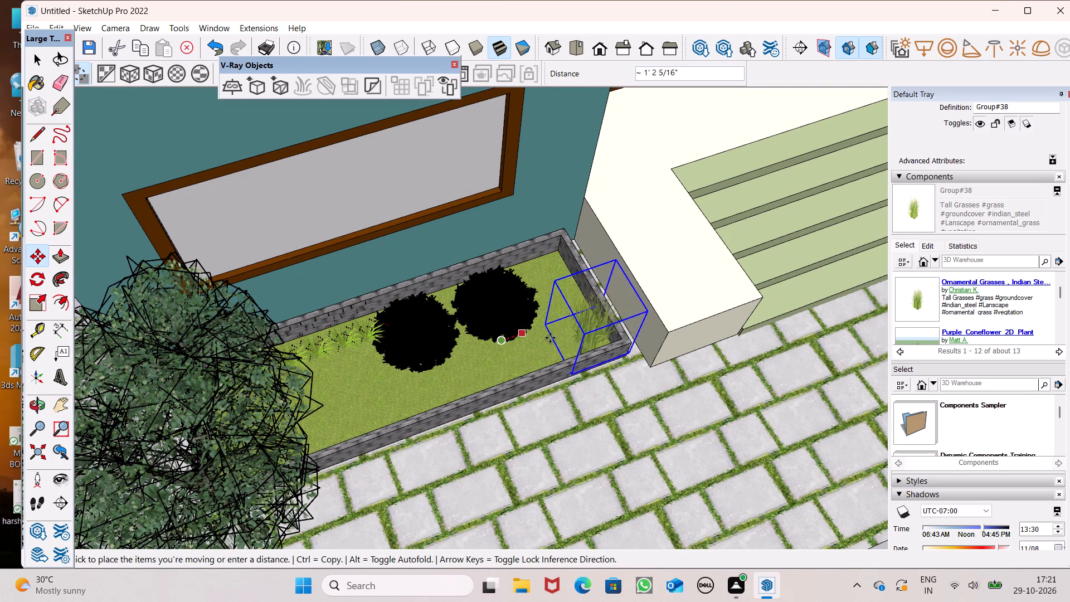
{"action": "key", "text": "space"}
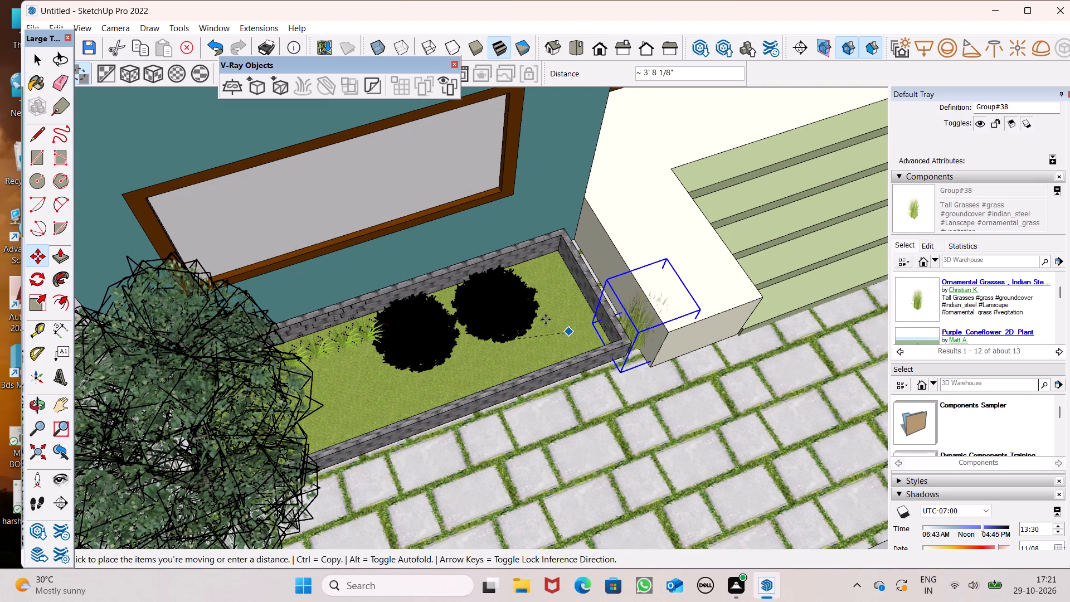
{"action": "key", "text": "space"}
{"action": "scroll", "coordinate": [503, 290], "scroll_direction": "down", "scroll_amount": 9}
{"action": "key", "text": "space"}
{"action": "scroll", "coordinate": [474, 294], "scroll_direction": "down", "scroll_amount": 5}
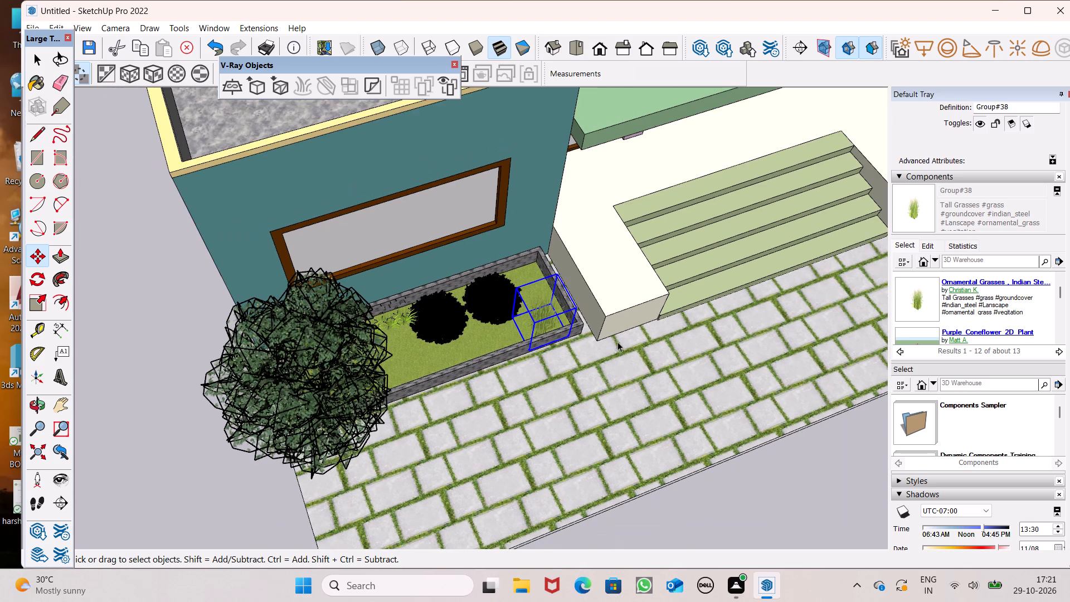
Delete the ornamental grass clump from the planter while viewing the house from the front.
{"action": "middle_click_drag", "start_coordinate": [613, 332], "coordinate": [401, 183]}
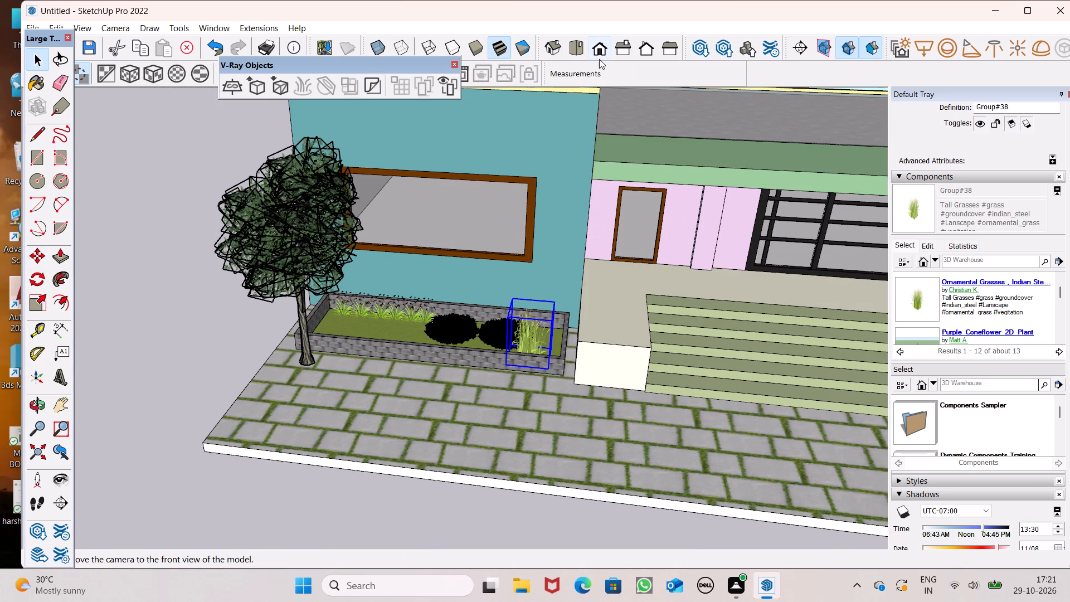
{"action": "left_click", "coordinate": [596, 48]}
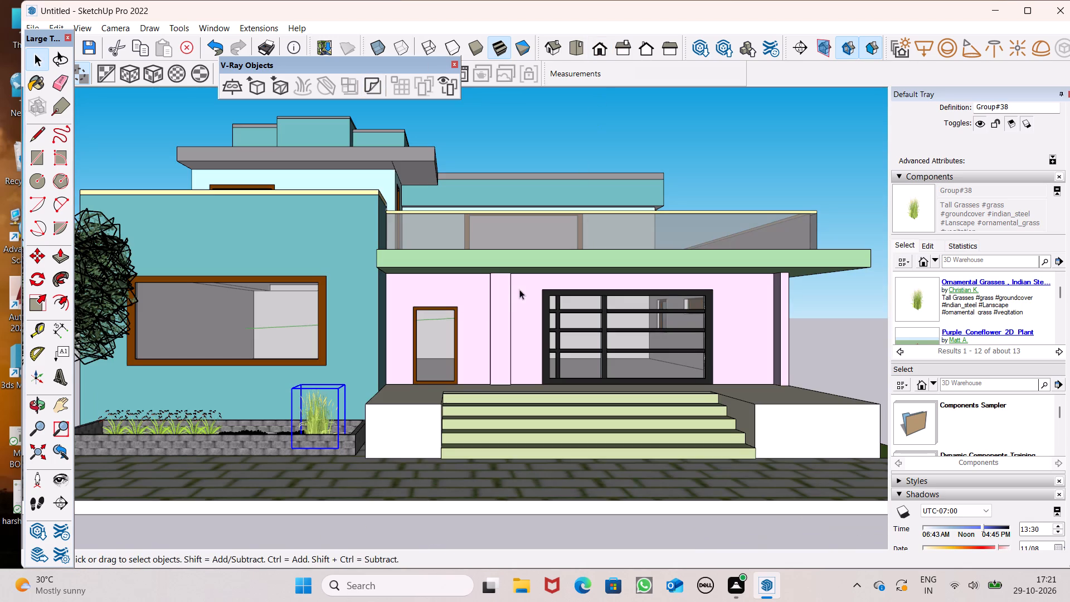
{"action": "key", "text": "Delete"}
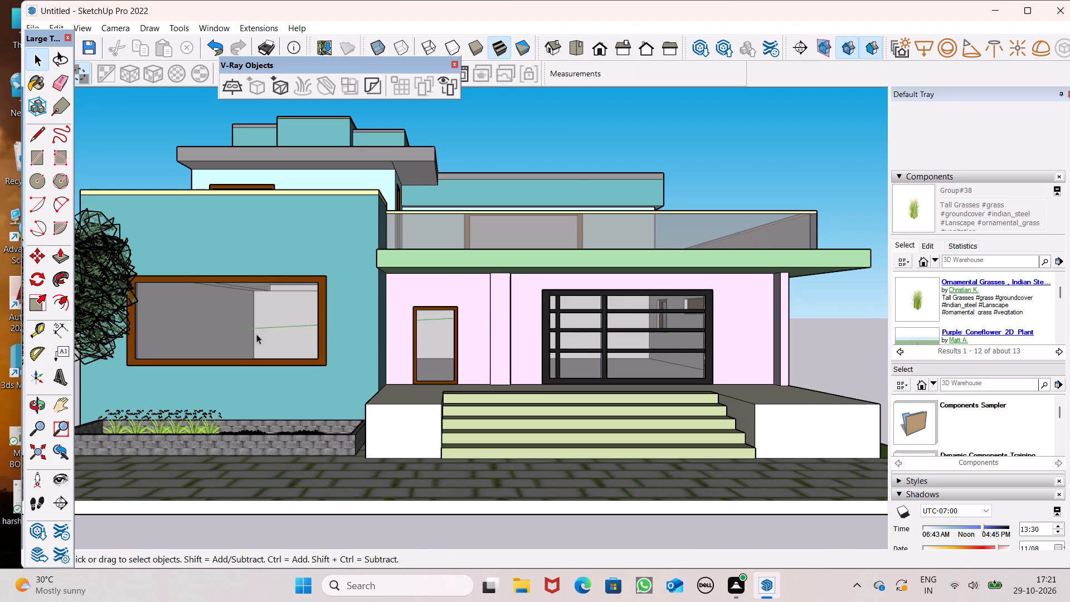
Examine the whole house exterior from the front and from above, checking the planter greenery against the facade, steps and paving.
{"action": "scroll", "coordinate": [256, 334], "scroll_direction": "down", "scroll_amount": 5}
{"action": "scroll", "coordinate": [197, 343], "scroll_direction": "down", "scroll_amount": 8}
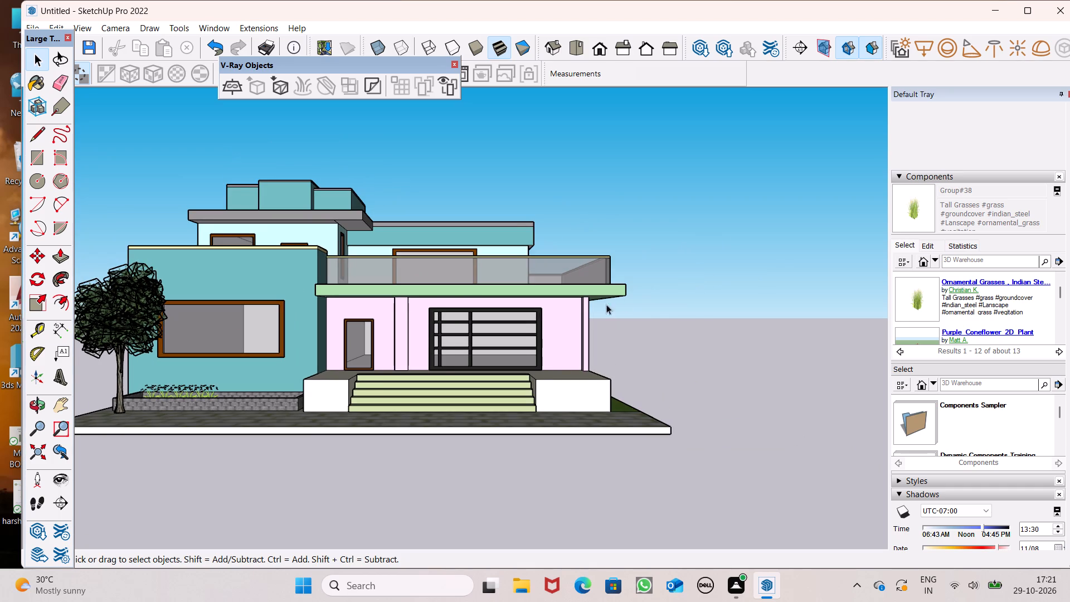
{"action": "scroll", "coordinate": [623, 300], "scroll_direction": "down", "scroll_amount": 3}
{"action": "middle_click_drag", "start_coordinate": [450, 285], "coordinate": [450, 349]}
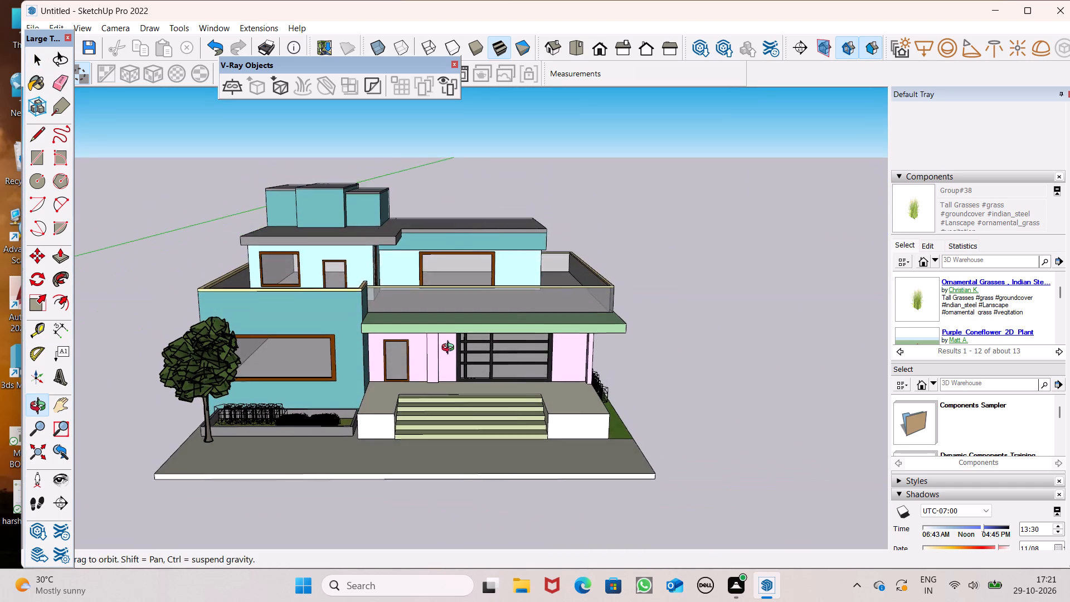
{"action": "middle_click_drag", "start_coordinate": [450, 349], "coordinate": [452, 344]}
{"action": "scroll", "coordinate": [452, 344], "scroll_direction": "up", "scroll_amount": 1}
{"action": "scroll", "coordinate": [489, 230], "scroll_direction": "down", "scroll_amount": 5}
{"action": "middle_click_drag", "start_coordinate": [508, 253], "coordinate": [499, 270]}
{"action": "scroll", "coordinate": [430, 289], "scroll_direction": "up", "scroll_amount": 8}
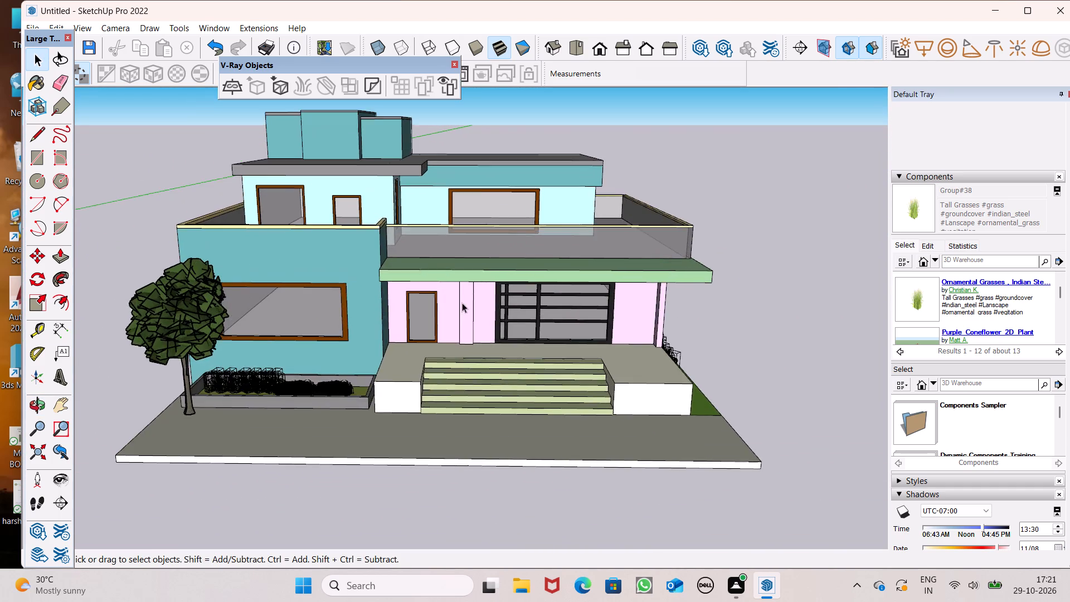
{"action": "scroll", "coordinate": [476, 288], "scroll_direction": "down", "scroll_amount": 4}
{"action": "middle_click_drag", "start_coordinate": [456, 352], "coordinate": [448, 426]}
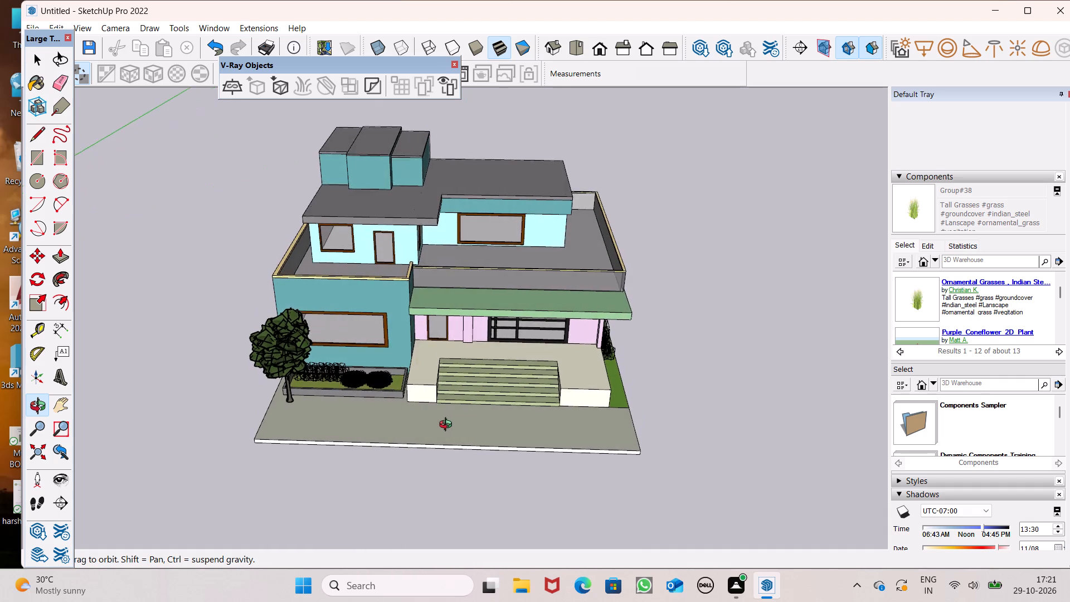
{"action": "middle_click_drag", "start_coordinate": [448, 426], "coordinate": [468, 349]}
{"action": "scroll", "coordinate": [464, 357], "scroll_direction": "up", "scroll_amount": 7}
{"action": "scroll", "coordinate": [468, 345], "scroll_direction": "down", "scroll_amount": 4}
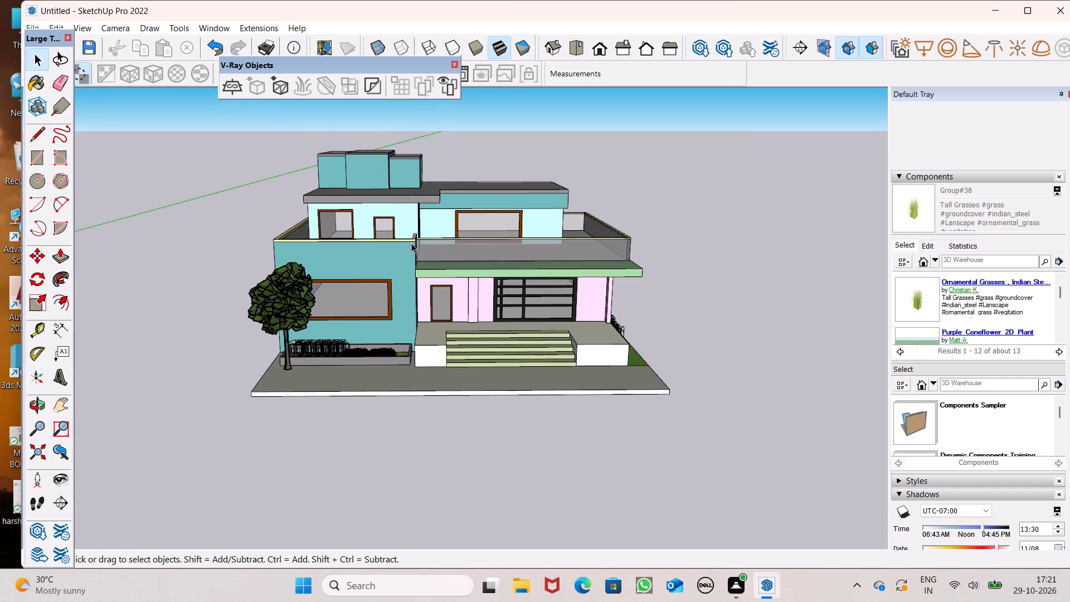
{"action": "scroll", "coordinate": [388, 164], "scroll_direction": "up", "scroll_amount": 1}
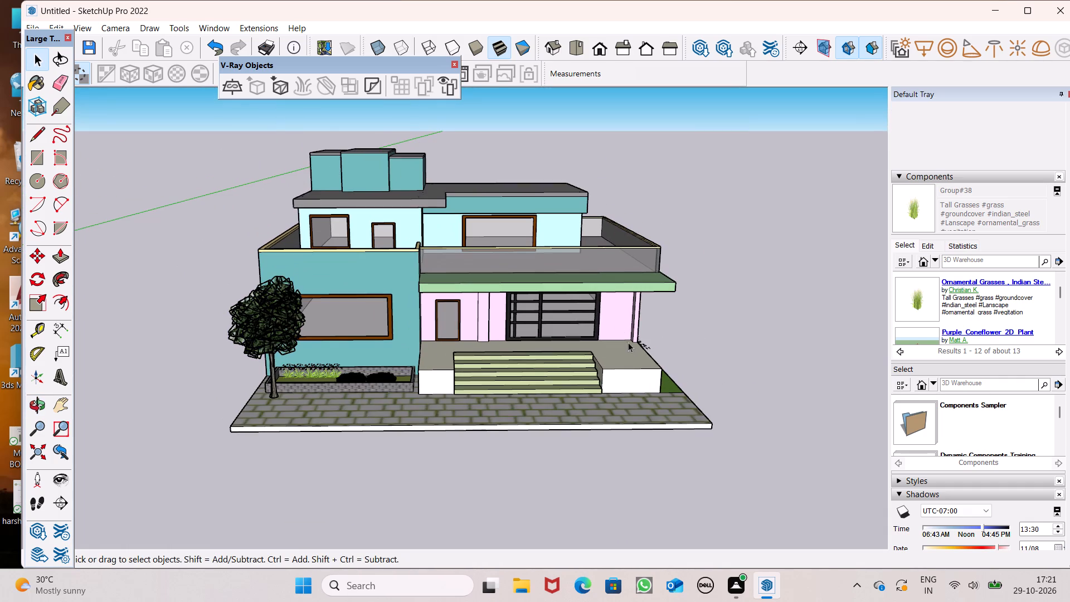
{"action": "scroll", "coordinate": [582, 346], "scroll_direction": "up", "scroll_amount": 1}
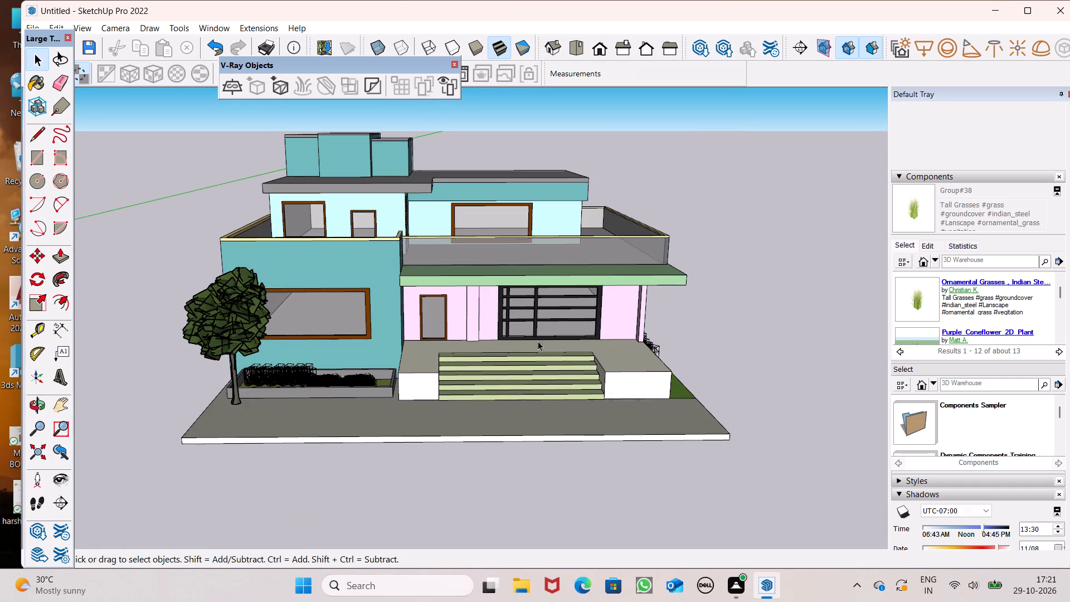
{"action": "scroll", "coordinate": [533, 339], "scroll_direction": "up", "scroll_amount": 1}
{"action": "scroll", "coordinate": [547, 339], "scroll_direction": "down", "scroll_amount": 1}
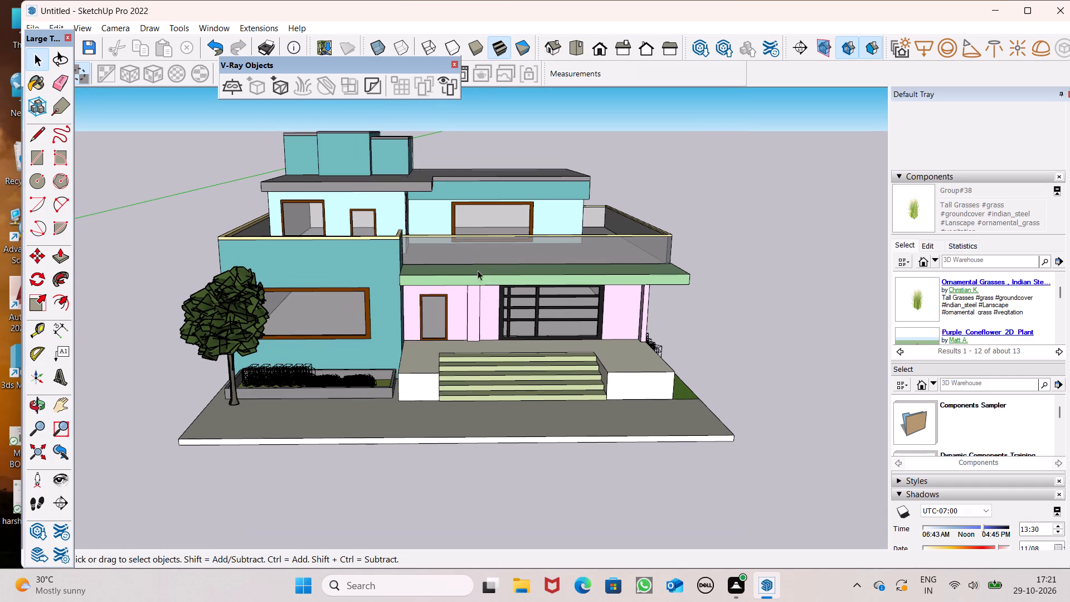
{"action": "scroll", "coordinate": [450, 207], "scroll_direction": "up", "scroll_amount": 1}
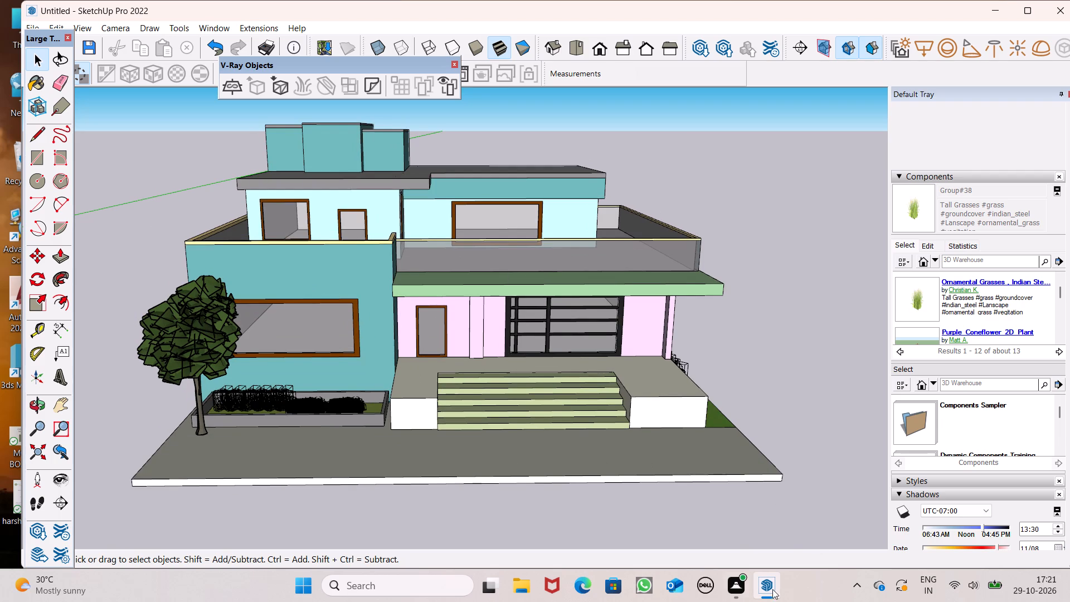
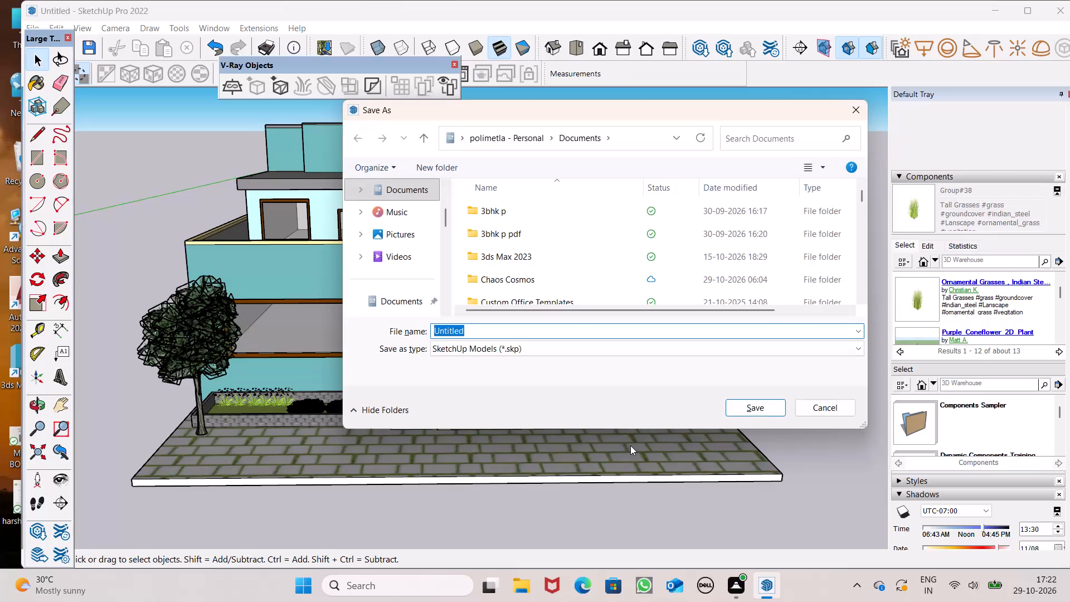
Save the model in Documents as a SketchUp file named "modern villa 2storey".
{"action": "key", "text": "BackSpace"}
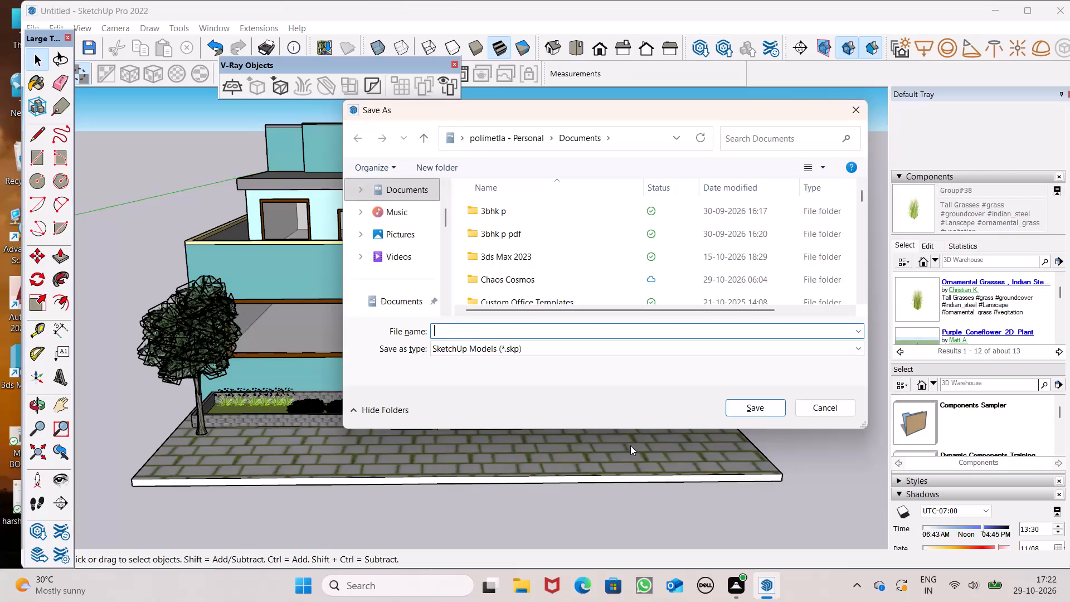
{"action": "type", "text": "modern"}
{"action": "key", "text": "space"}
{"action": "type", "text": "villa"}
{"action": "key", "text": "space"}
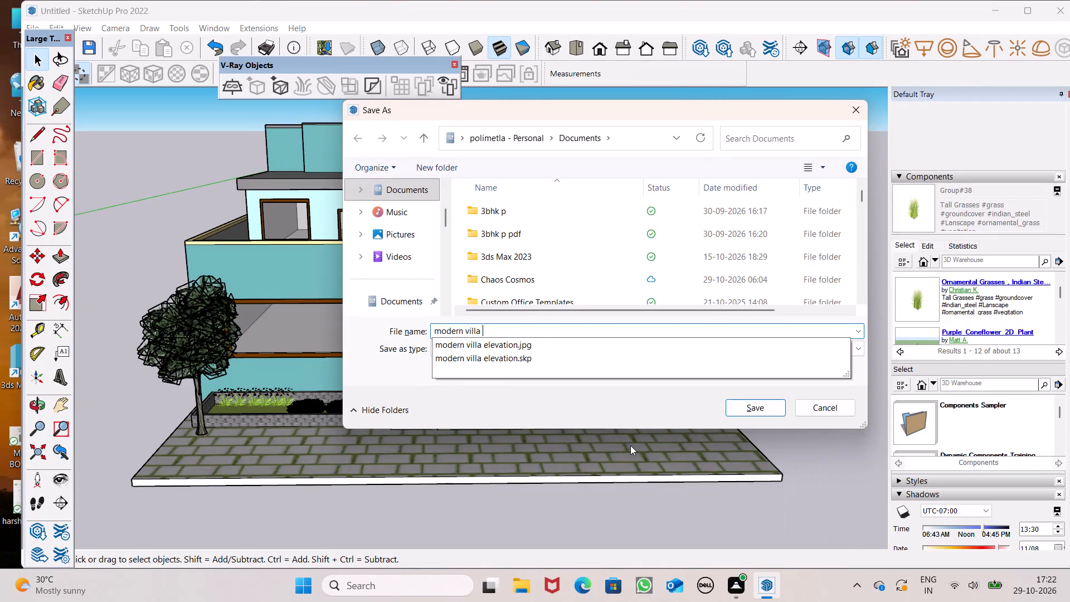
{"action": "type", "text": "2storey"}
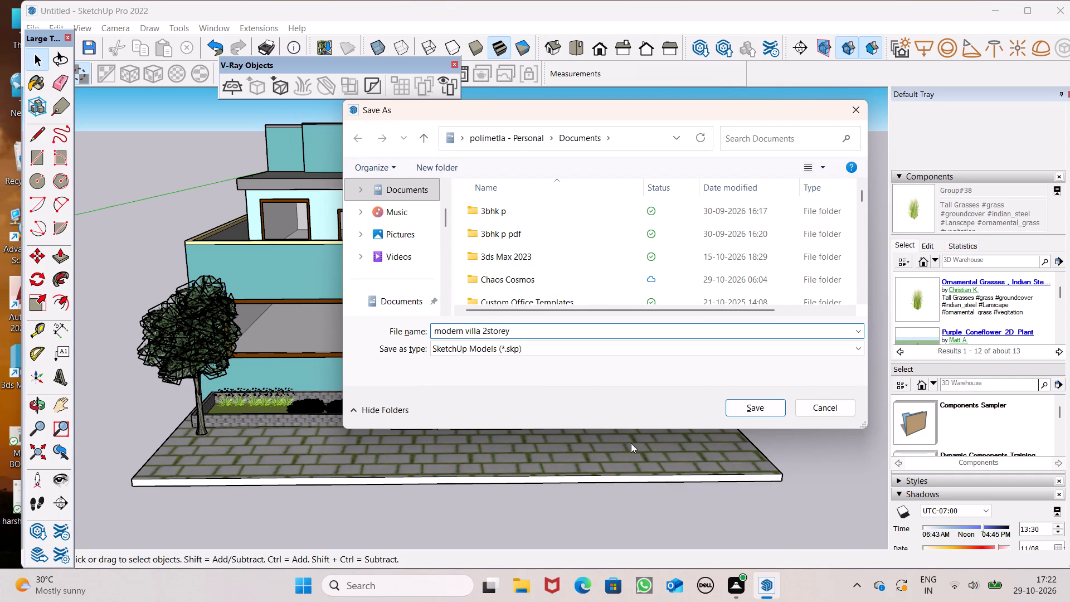
{"action": "left_click", "coordinate": [756, 404]}
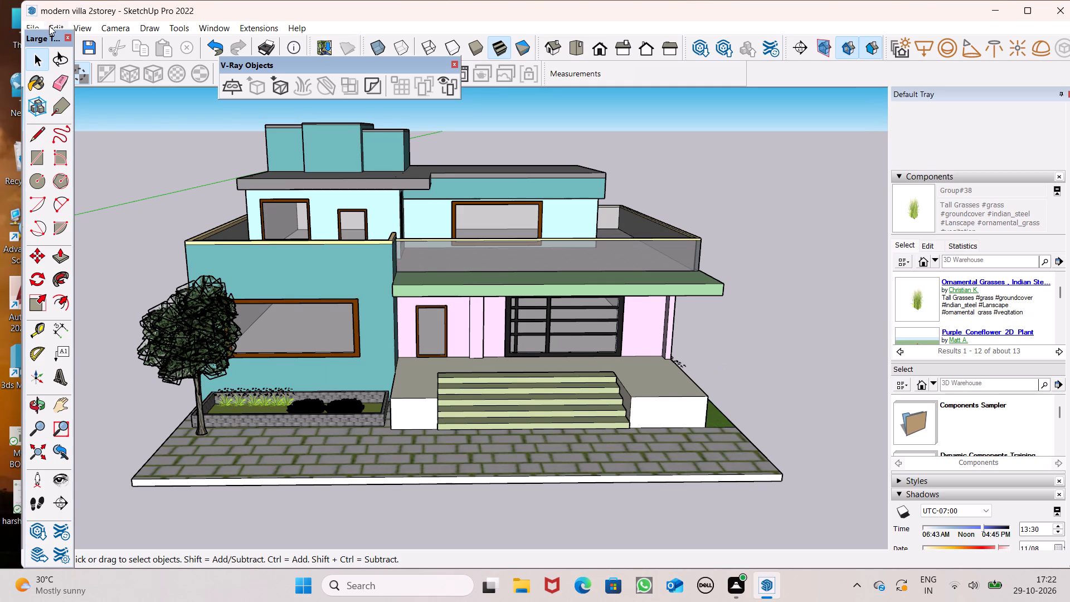
Export the current front view of the villa as a 2D JPEG image named "modern villa 2storey" in Documents.
{"action": "left_click", "coordinate": [33, 25]}
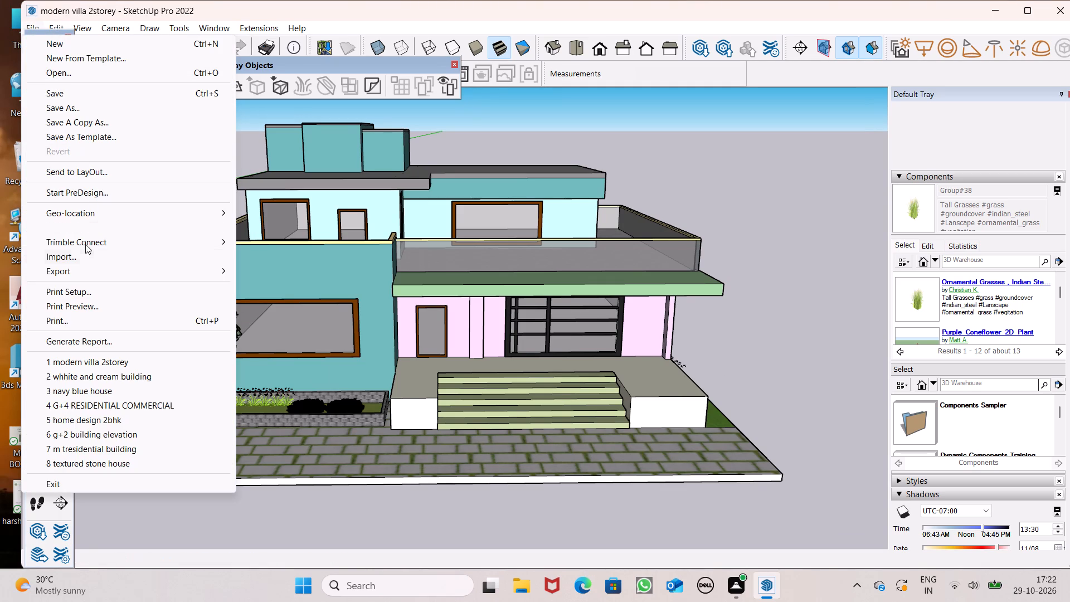
{"action": "left_click", "coordinate": [85, 270]}
{"action": "left_click", "coordinate": [99, 273]}
{"action": "left_click", "coordinate": [255, 292]}
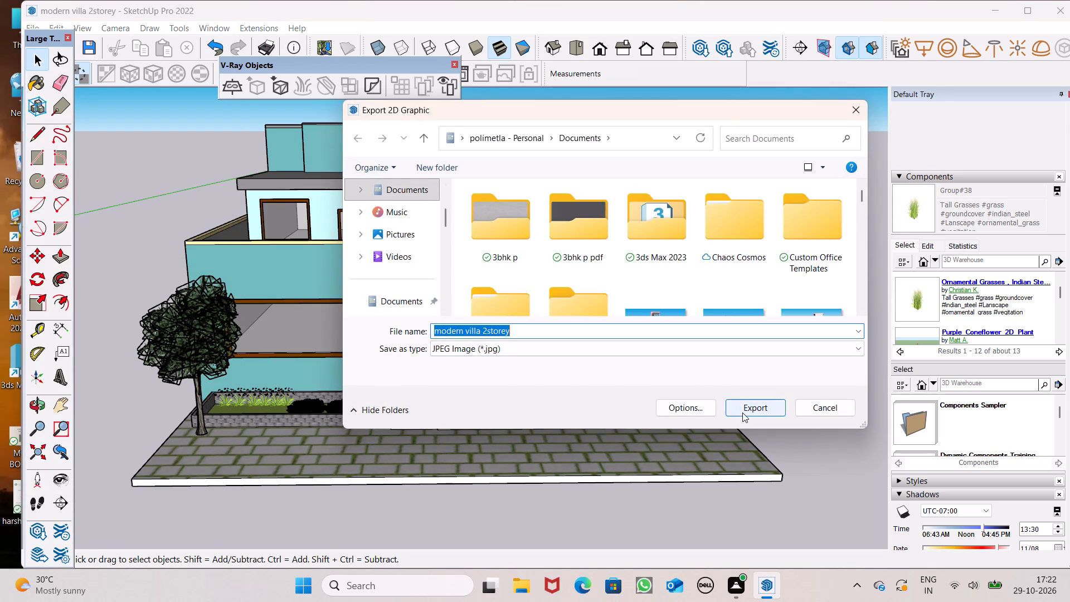
{"action": "left_click", "coordinate": [742, 412]}
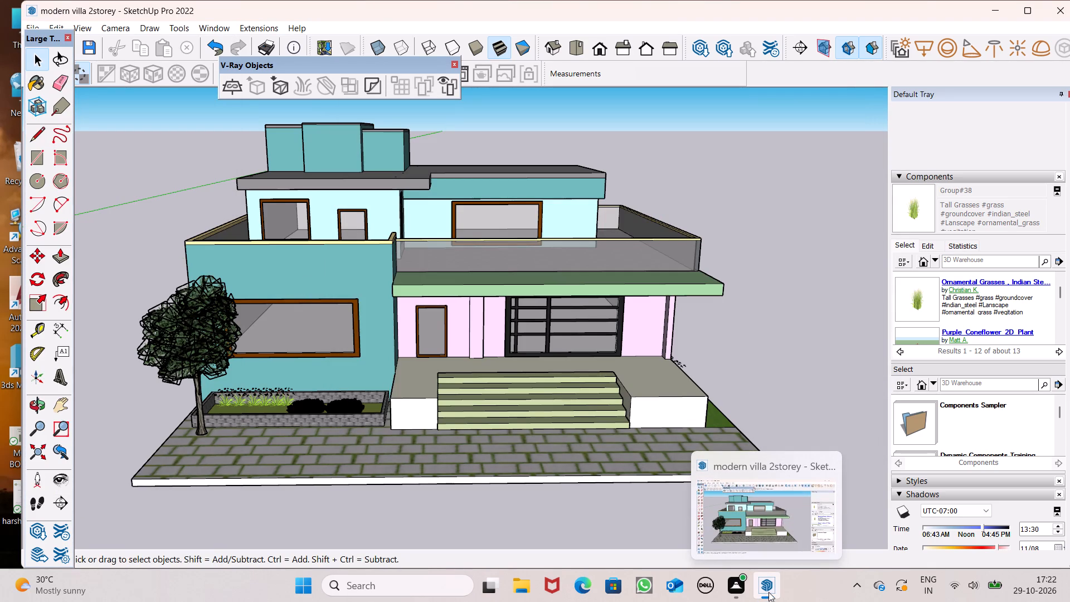